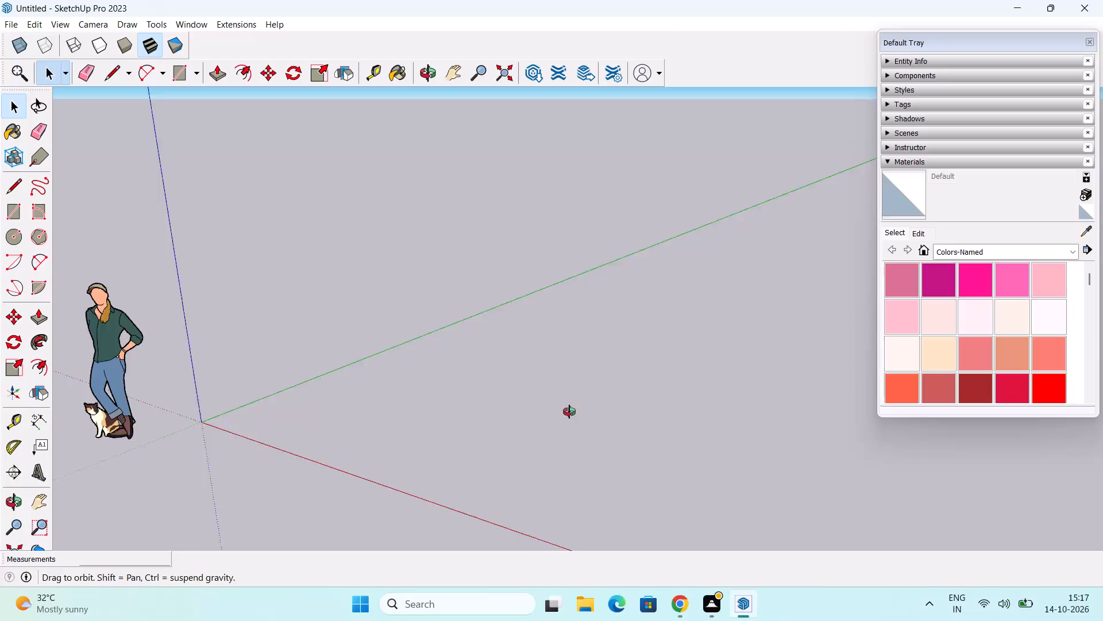
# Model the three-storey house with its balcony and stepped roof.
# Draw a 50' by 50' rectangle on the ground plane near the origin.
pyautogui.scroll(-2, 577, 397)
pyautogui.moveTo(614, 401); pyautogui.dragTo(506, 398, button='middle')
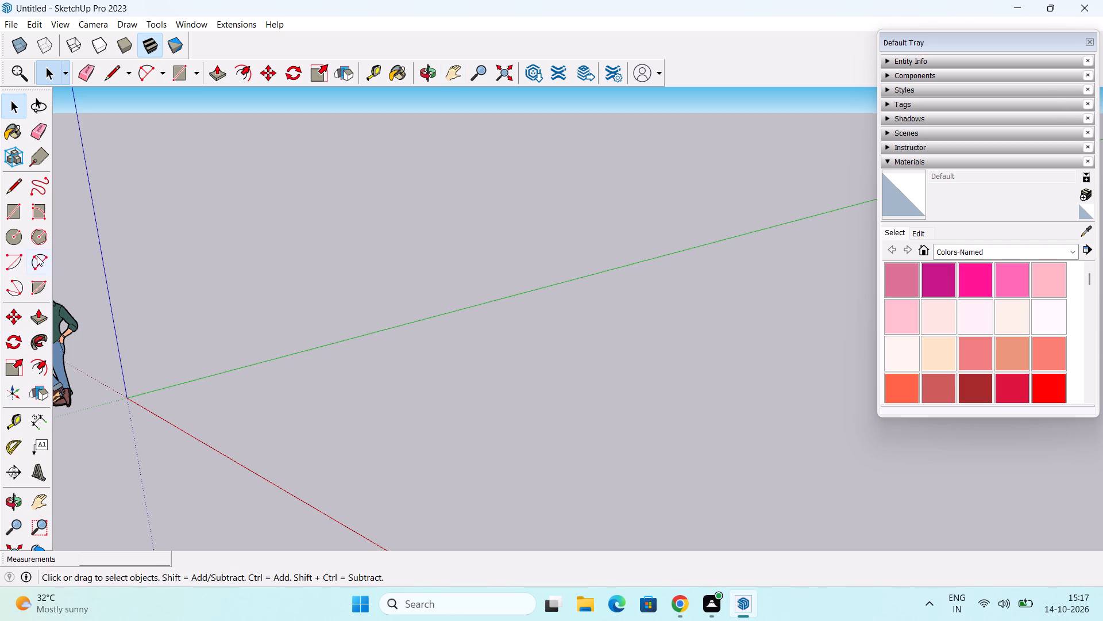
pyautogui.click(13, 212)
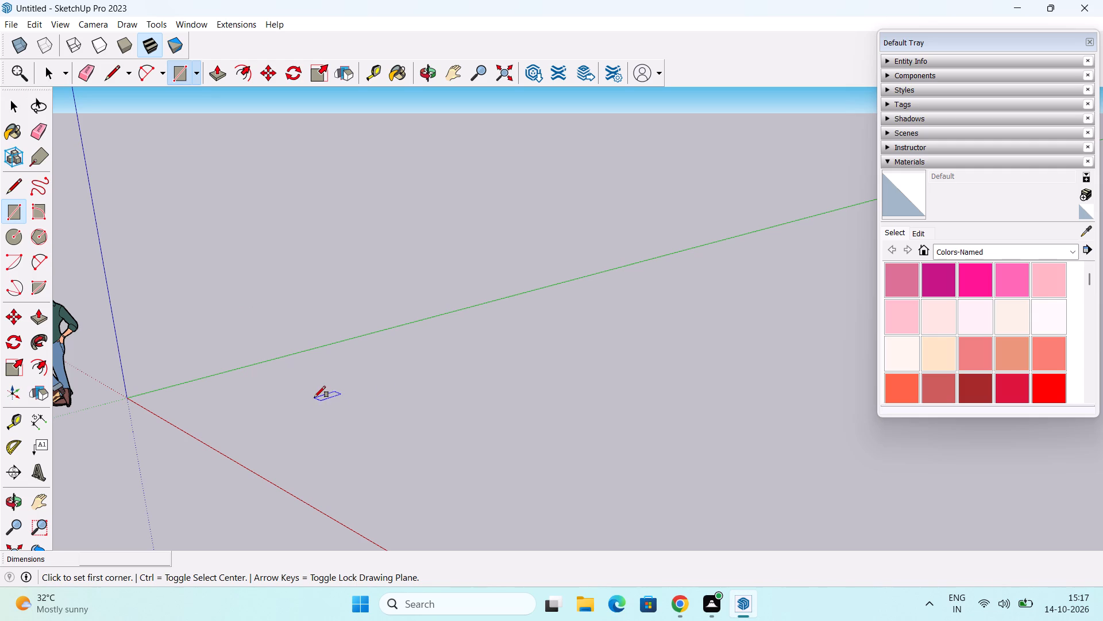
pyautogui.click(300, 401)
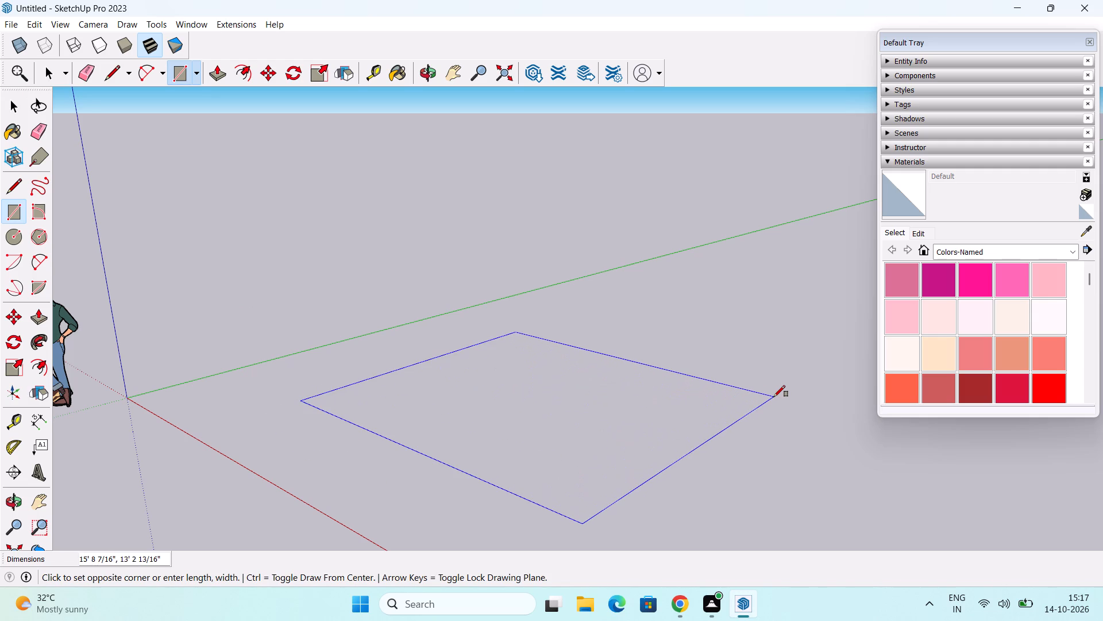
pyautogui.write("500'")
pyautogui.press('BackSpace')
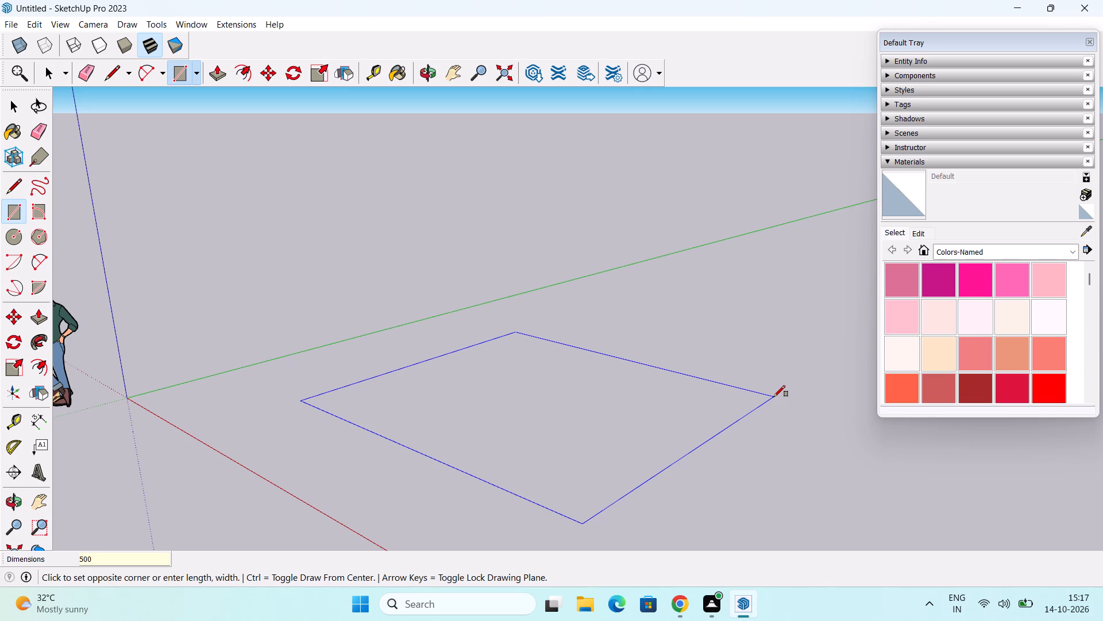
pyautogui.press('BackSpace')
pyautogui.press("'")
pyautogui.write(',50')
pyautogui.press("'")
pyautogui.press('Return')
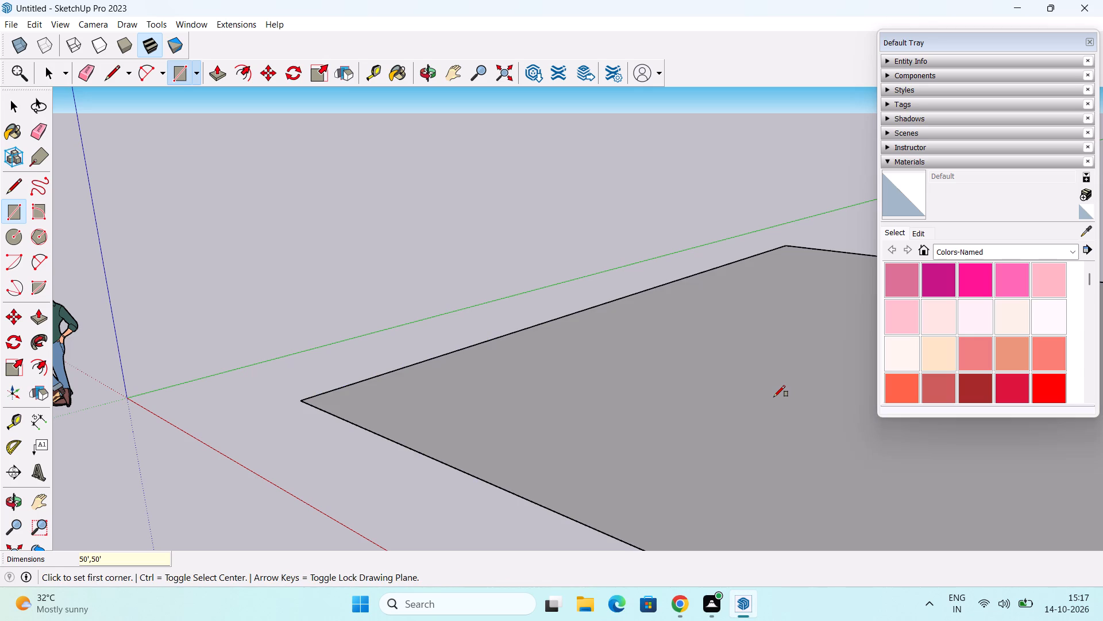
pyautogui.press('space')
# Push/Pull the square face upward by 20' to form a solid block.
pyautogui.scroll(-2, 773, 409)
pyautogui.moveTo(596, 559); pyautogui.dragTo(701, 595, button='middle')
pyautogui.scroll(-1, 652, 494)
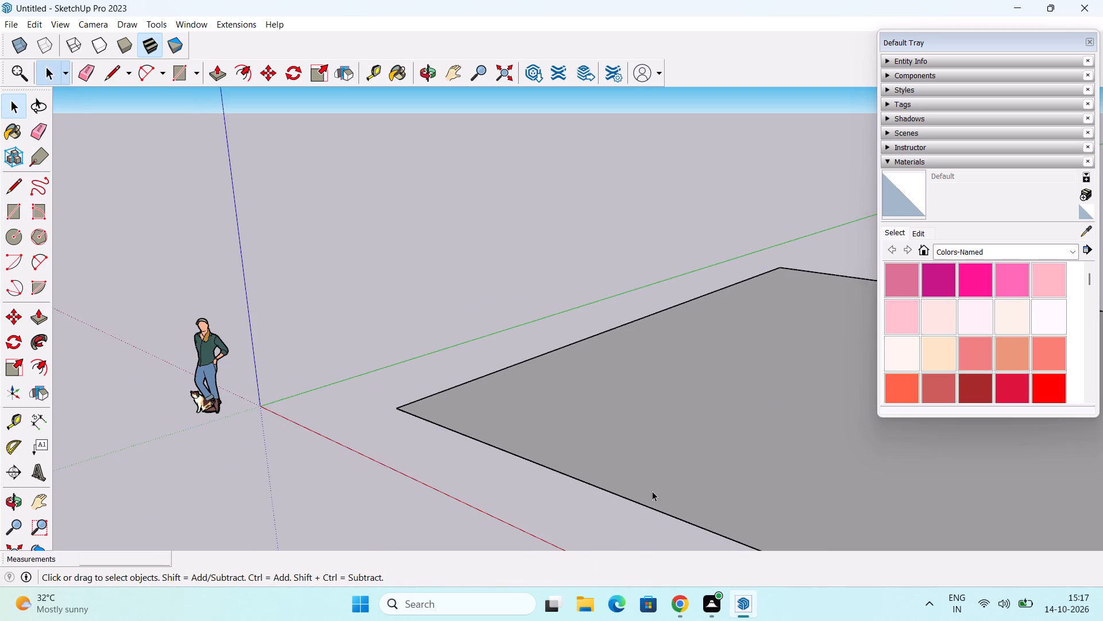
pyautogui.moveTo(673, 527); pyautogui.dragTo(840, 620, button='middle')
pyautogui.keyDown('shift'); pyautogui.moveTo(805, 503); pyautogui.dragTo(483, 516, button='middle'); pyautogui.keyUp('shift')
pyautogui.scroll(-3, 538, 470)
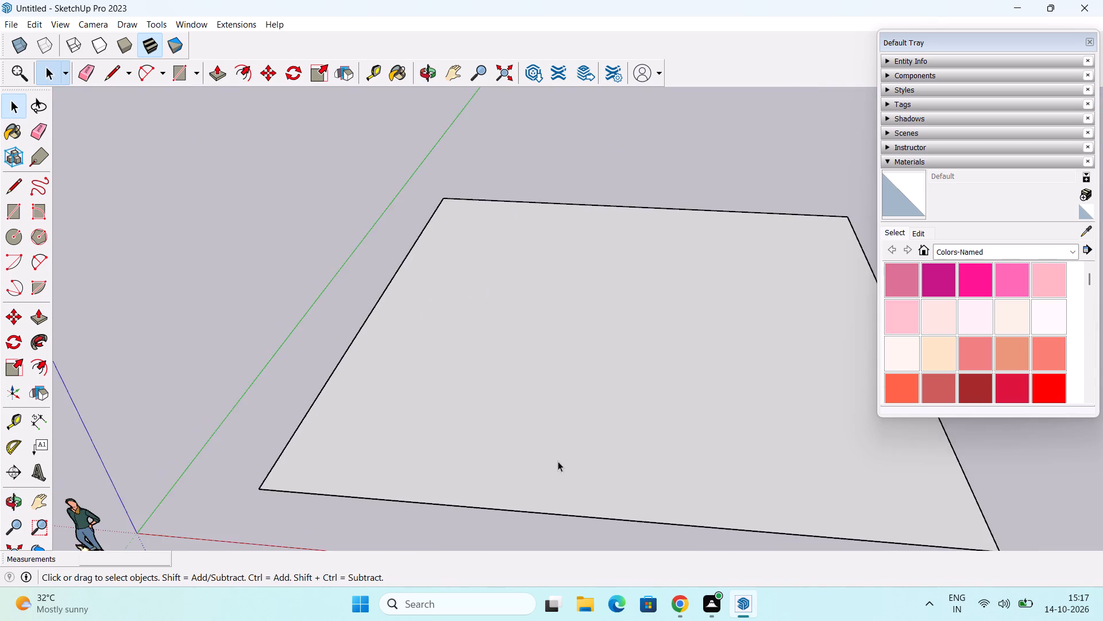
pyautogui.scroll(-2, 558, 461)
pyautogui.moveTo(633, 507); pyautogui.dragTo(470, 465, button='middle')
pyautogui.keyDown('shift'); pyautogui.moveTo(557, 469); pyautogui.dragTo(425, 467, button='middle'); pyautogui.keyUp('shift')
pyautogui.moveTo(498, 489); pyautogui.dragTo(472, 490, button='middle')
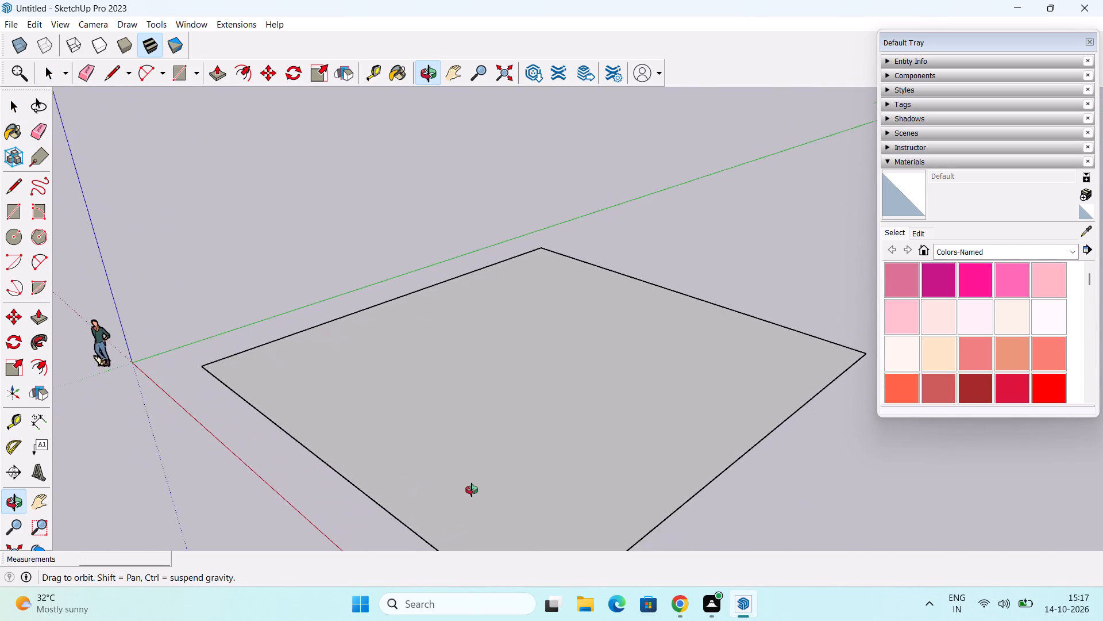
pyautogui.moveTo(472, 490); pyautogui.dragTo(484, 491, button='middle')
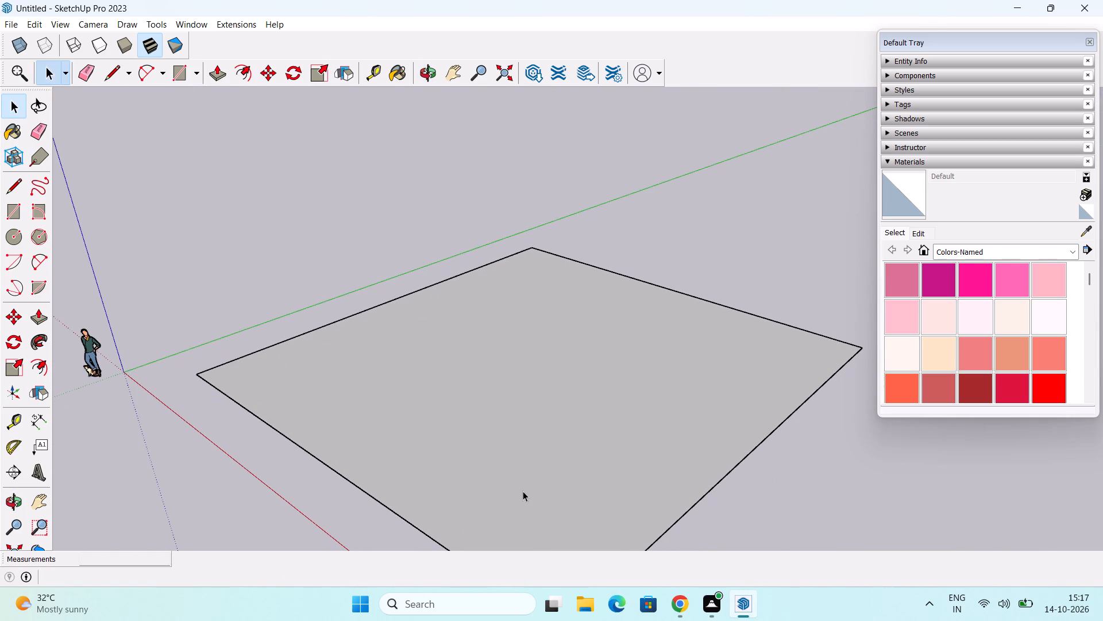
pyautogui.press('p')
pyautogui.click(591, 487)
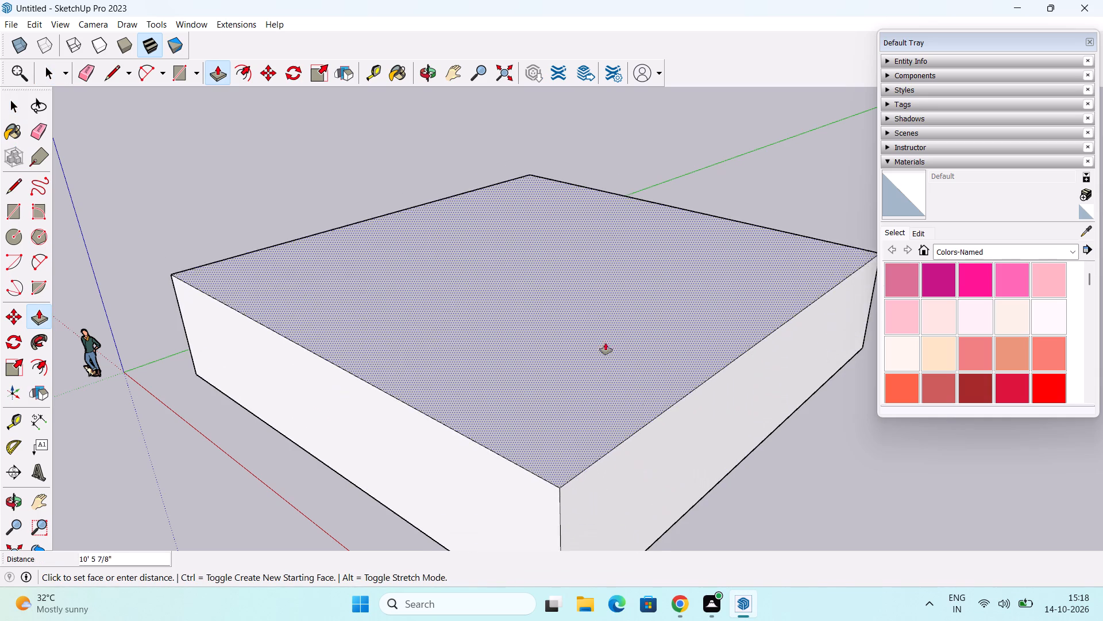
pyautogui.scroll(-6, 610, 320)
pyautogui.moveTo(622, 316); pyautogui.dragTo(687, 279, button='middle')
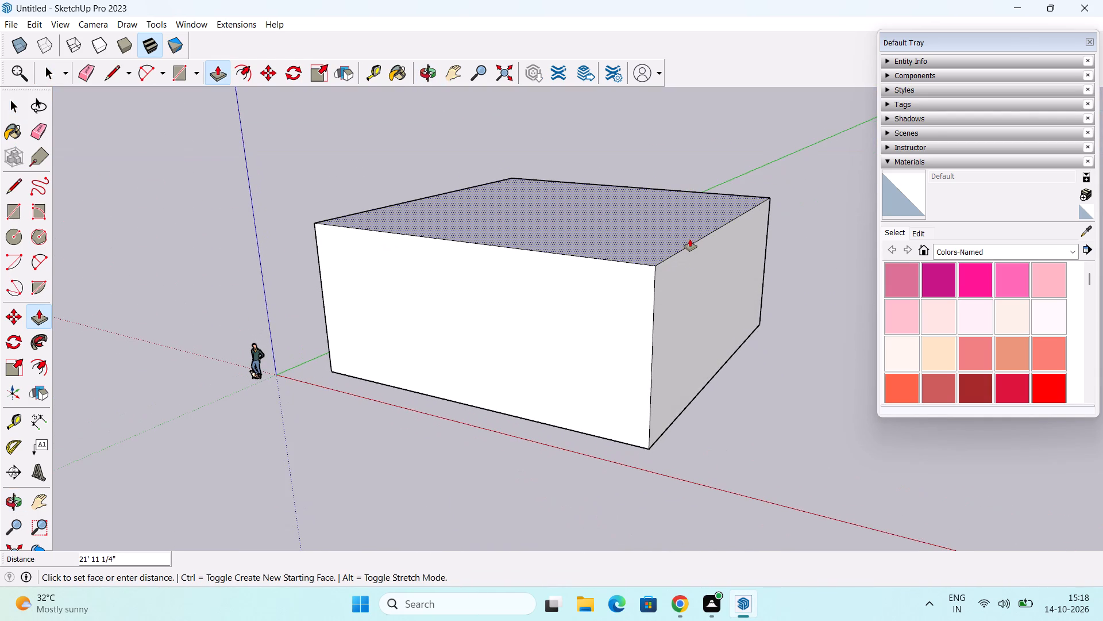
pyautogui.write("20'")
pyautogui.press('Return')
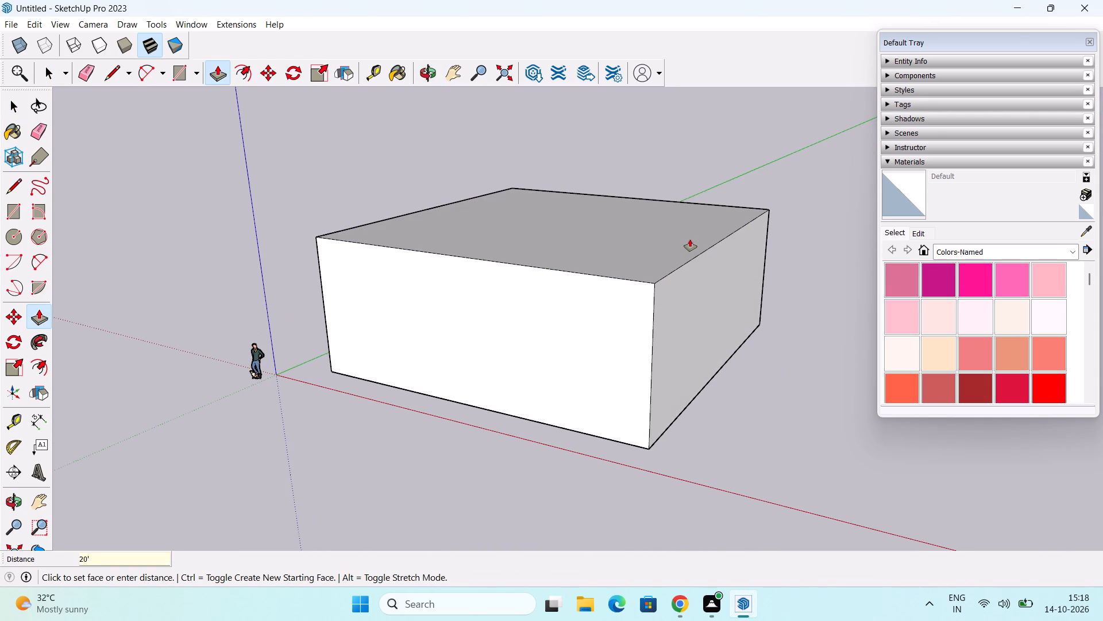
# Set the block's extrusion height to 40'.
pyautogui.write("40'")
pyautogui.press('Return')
# Examine the block's proportions and its front, side and top faces from several angles.
pyautogui.scroll(-1, 669, 261)
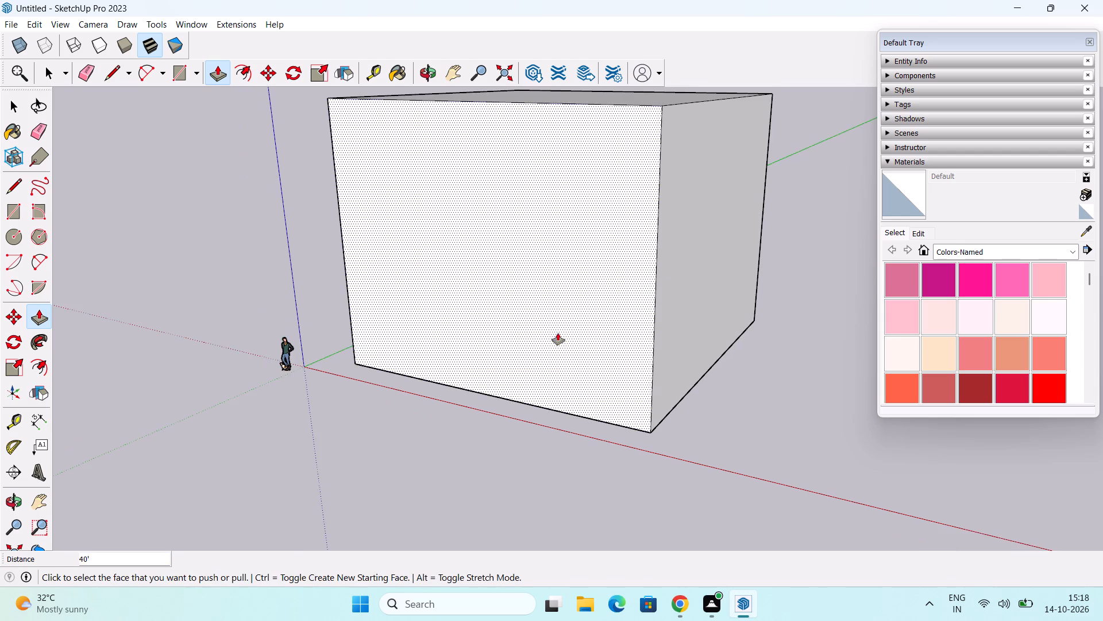
pyautogui.moveTo(522, 325); pyautogui.dragTo(493, 385, button='middle')
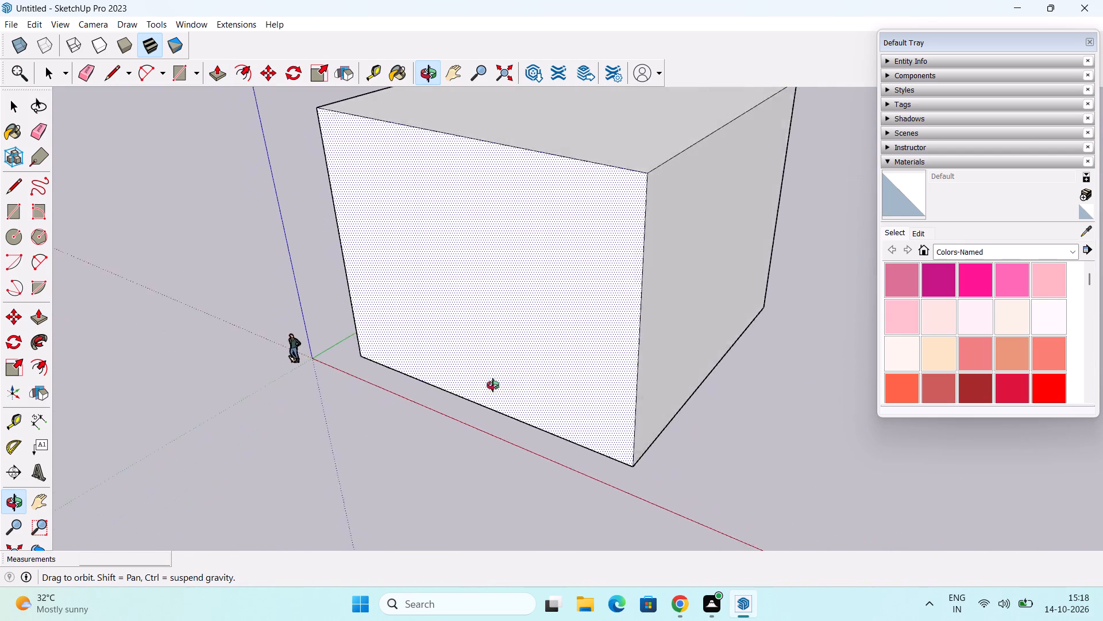
pyautogui.moveTo(493, 385); pyautogui.dragTo(488, 356, button='middle')
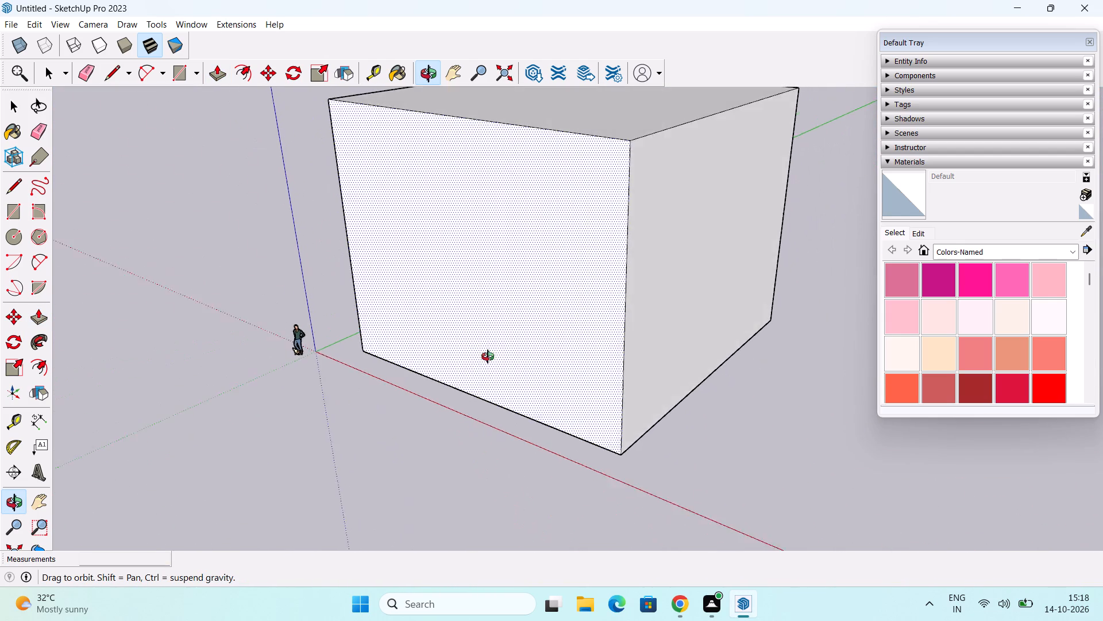
pyautogui.moveTo(488, 356); pyautogui.dragTo(618, 346, button='middle')
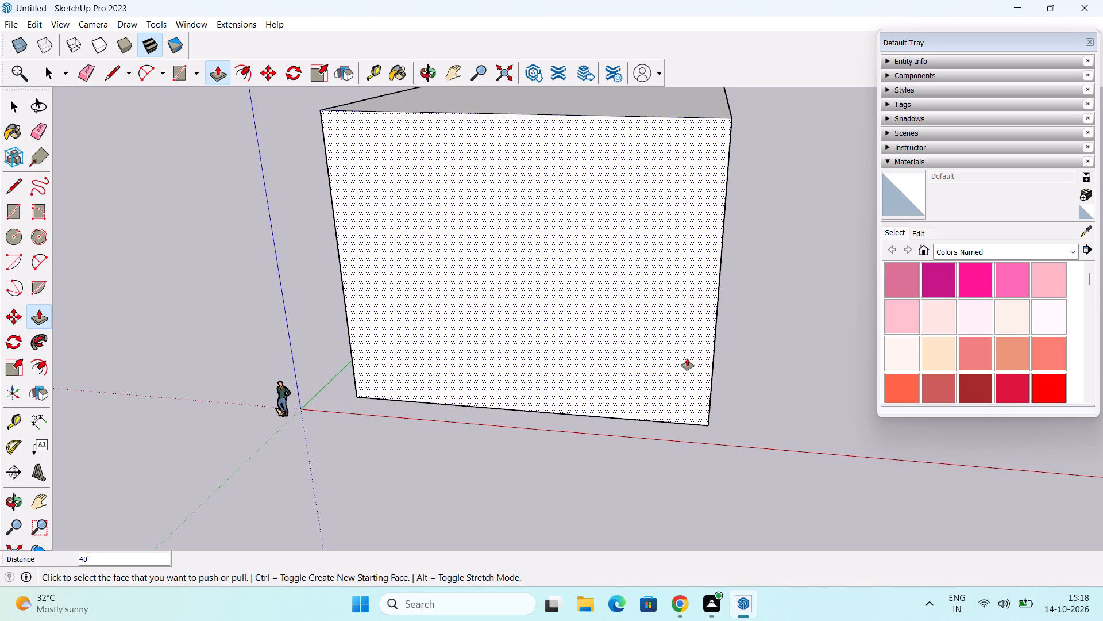
pyautogui.moveTo(654, 374); pyautogui.dragTo(547, 423, button='middle')
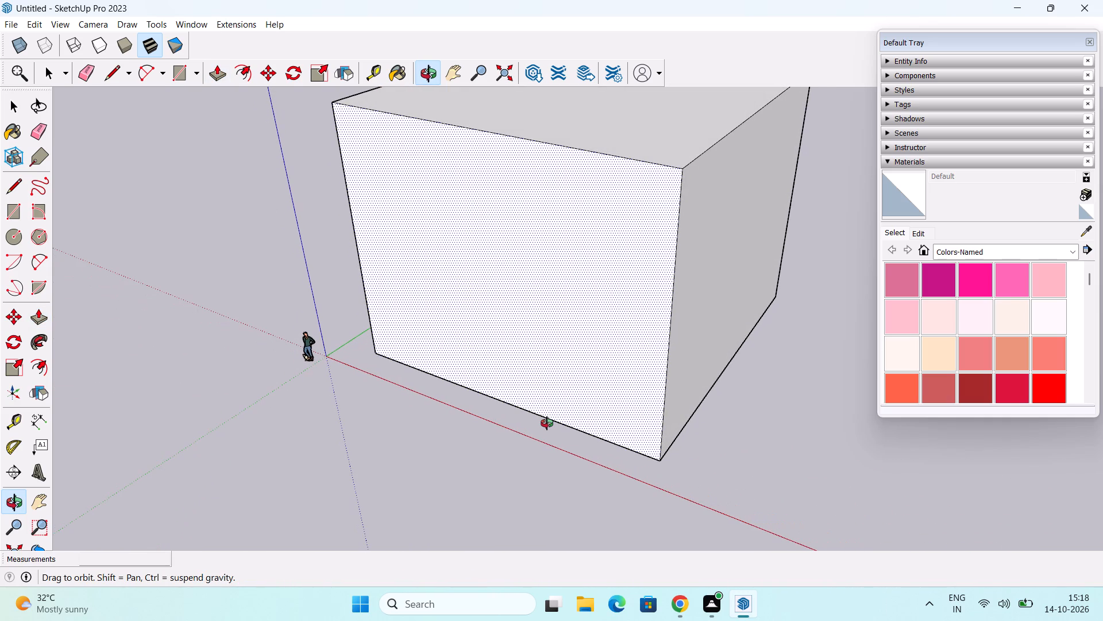
pyautogui.moveTo(547, 423); pyautogui.dragTo(539, 424, button='middle')
pyautogui.moveTo(517, 401); pyautogui.dragTo(508, 413, button='middle')
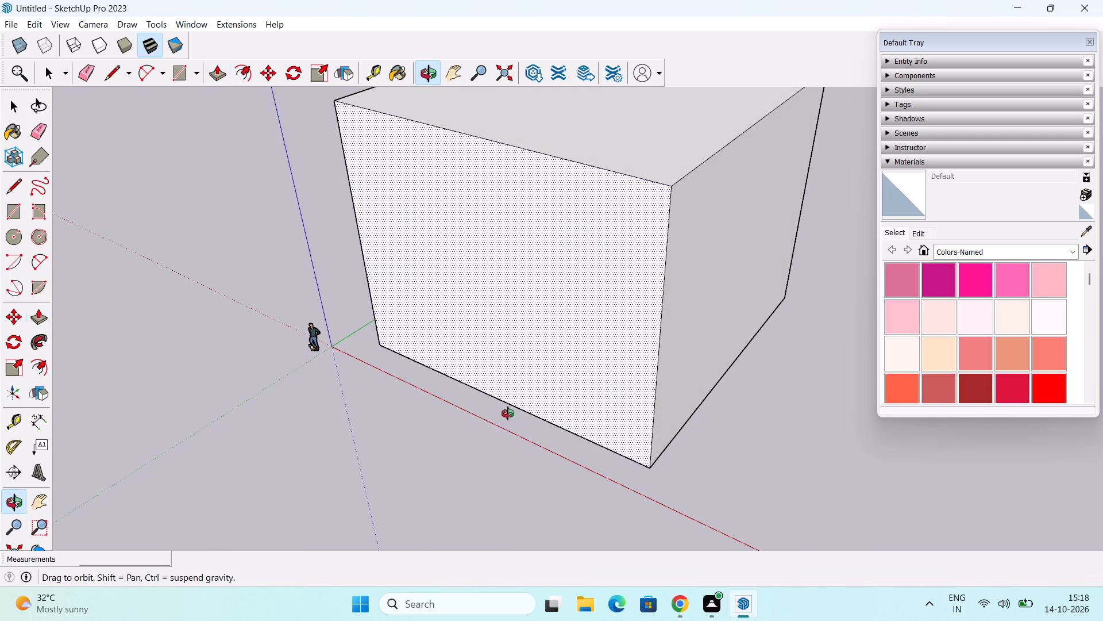
pyautogui.moveTo(508, 413); pyautogui.dragTo(506, 422, button='middle')
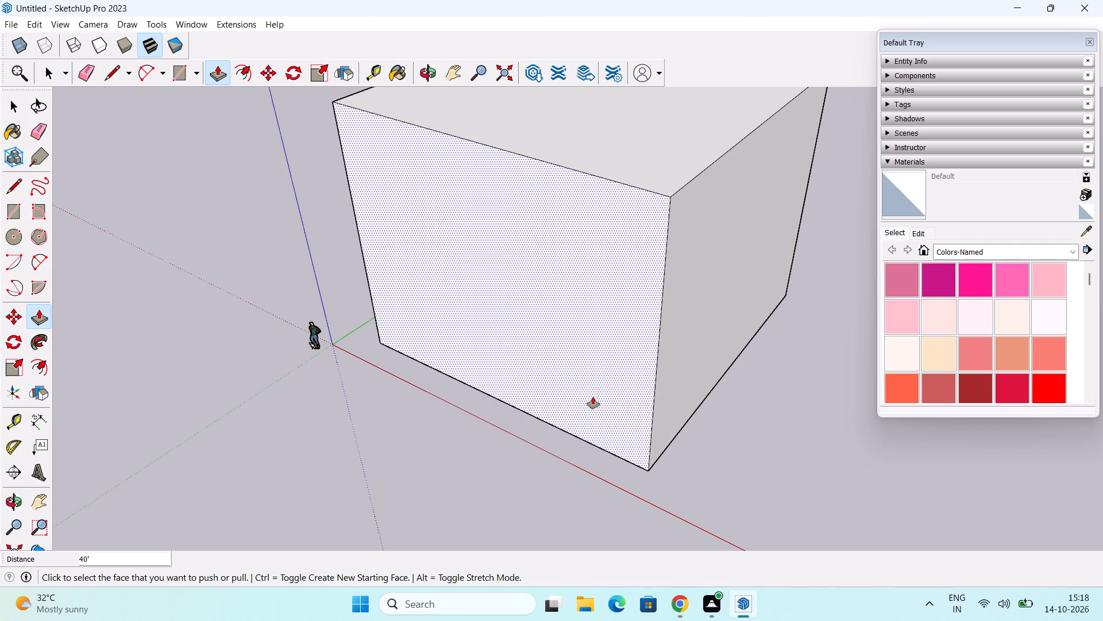
pyautogui.moveTo(598, 425); pyautogui.dragTo(539, 420, button='middle')
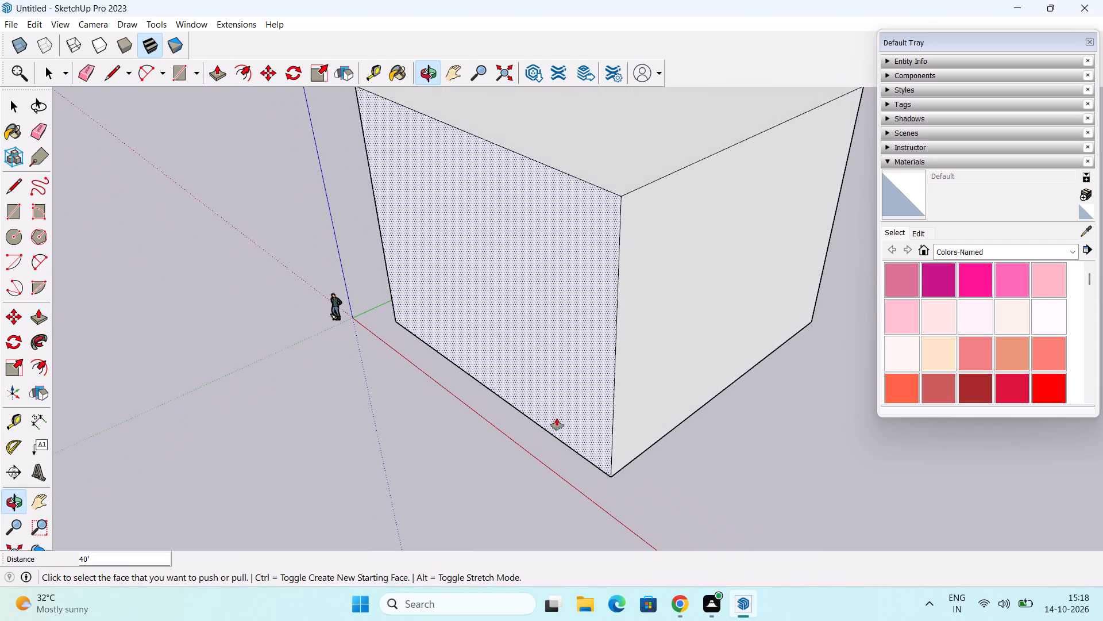
pyautogui.moveTo(557, 412); pyautogui.dragTo(634, 453, button='middle')
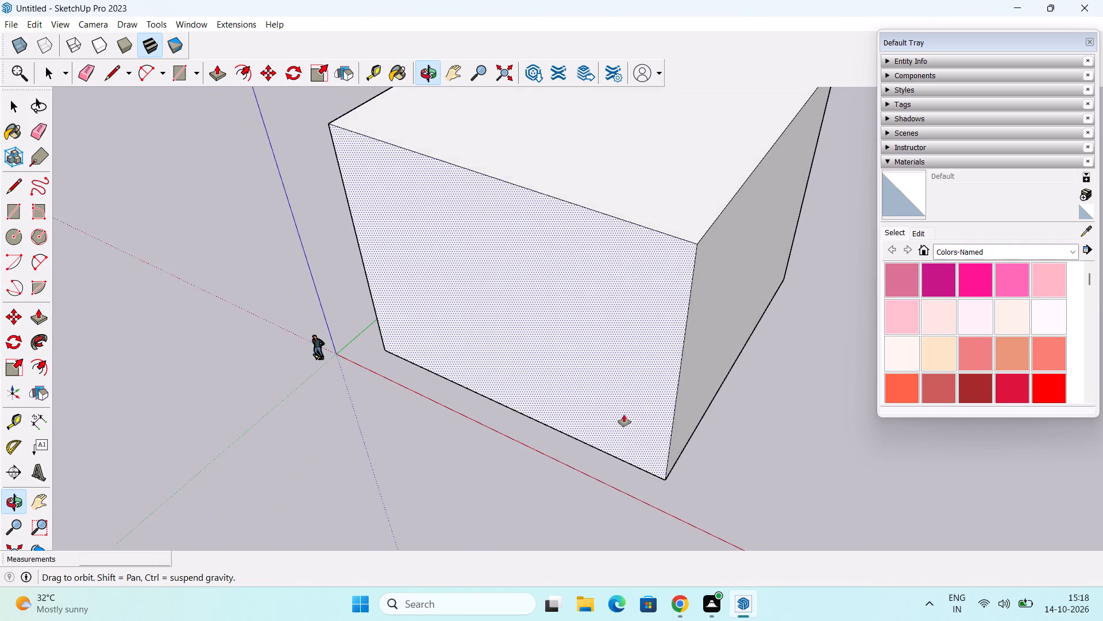
pyautogui.moveTo(623, 411); pyautogui.dragTo(650, 375, button='middle')
pyautogui.moveTo(648, 365); pyautogui.dragTo(640, 366, button='middle')
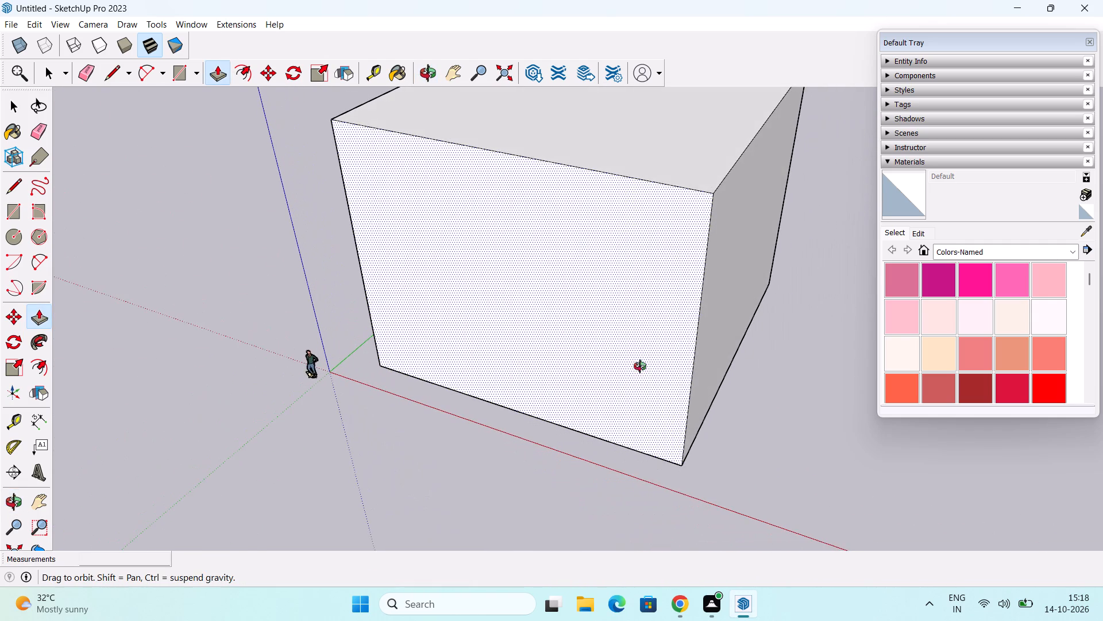
pyautogui.moveTo(640, 366); pyautogui.dragTo(527, 395, button='middle')
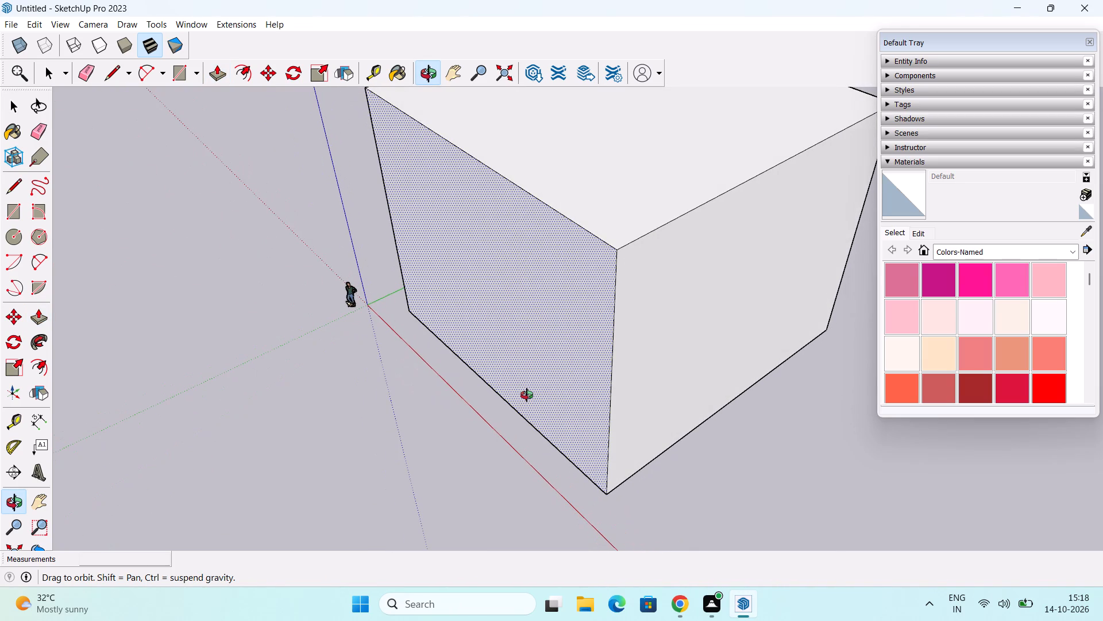
pyautogui.moveTo(527, 395); pyautogui.dragTo(576, 350, button='middle')
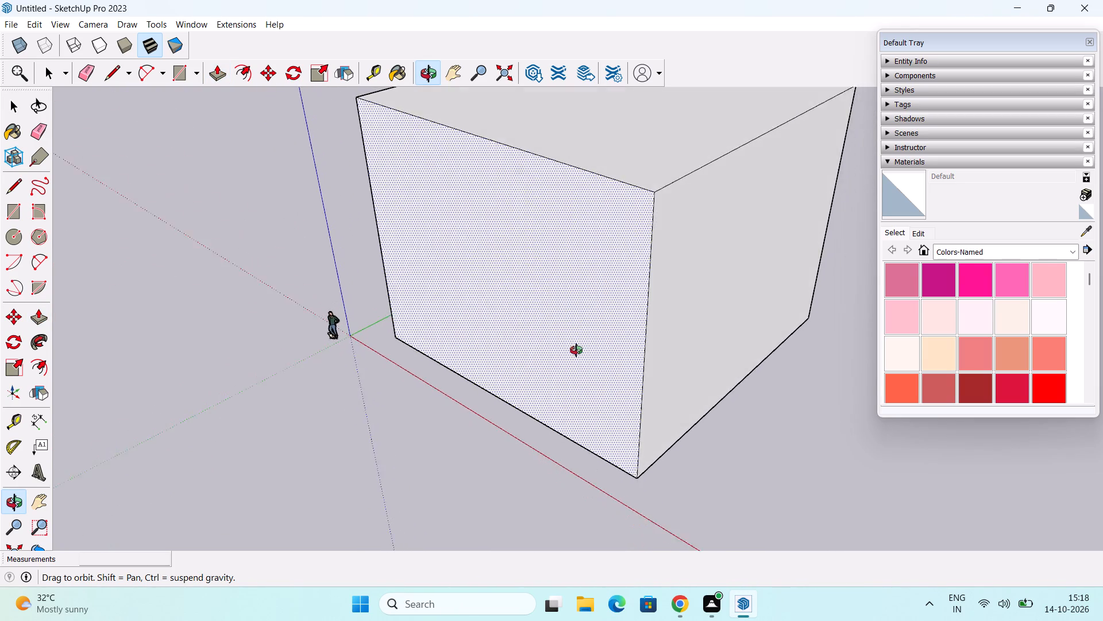
pyautogui.moveTo(576, 350); pyautogui.dragTo(703, 359, button='middle')
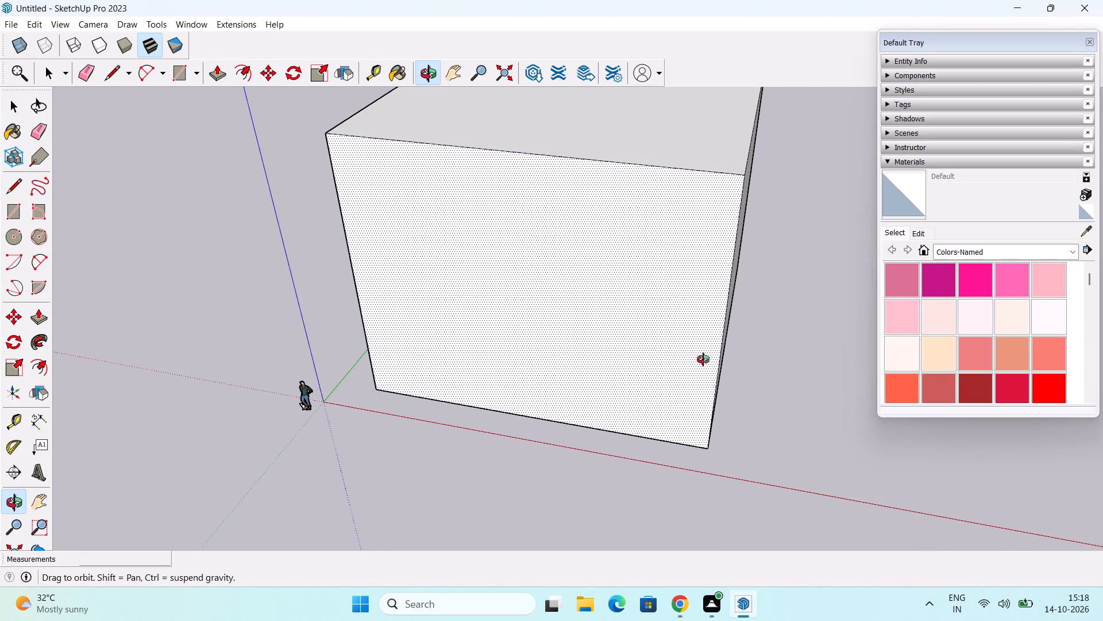
pyautogui.moveTo(703, 359); pyautogui.dragTo(640, 393, button='middle')
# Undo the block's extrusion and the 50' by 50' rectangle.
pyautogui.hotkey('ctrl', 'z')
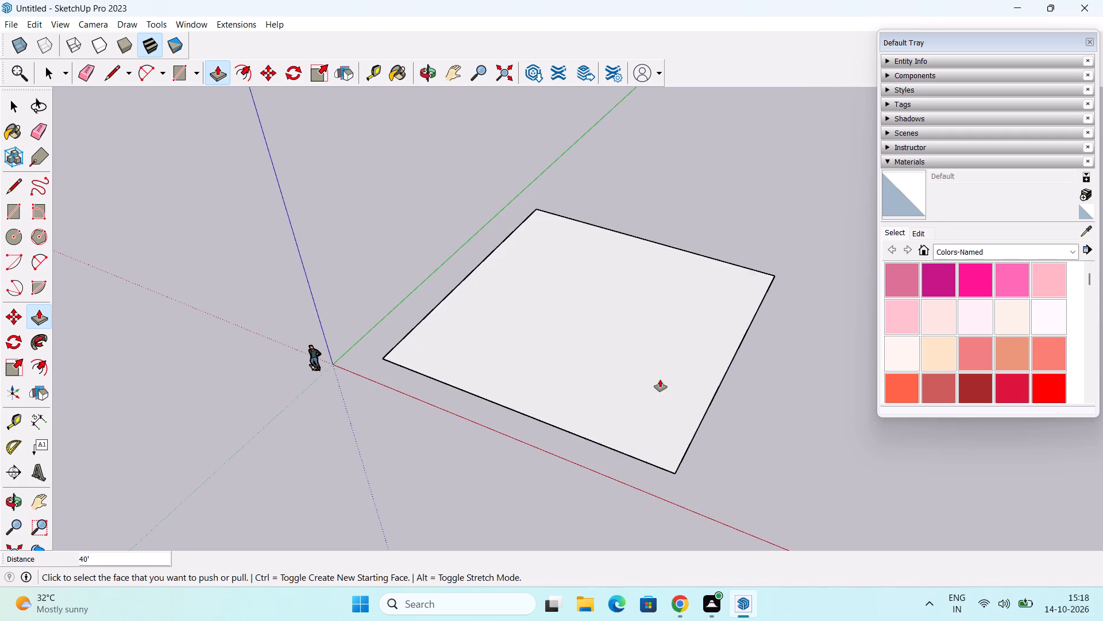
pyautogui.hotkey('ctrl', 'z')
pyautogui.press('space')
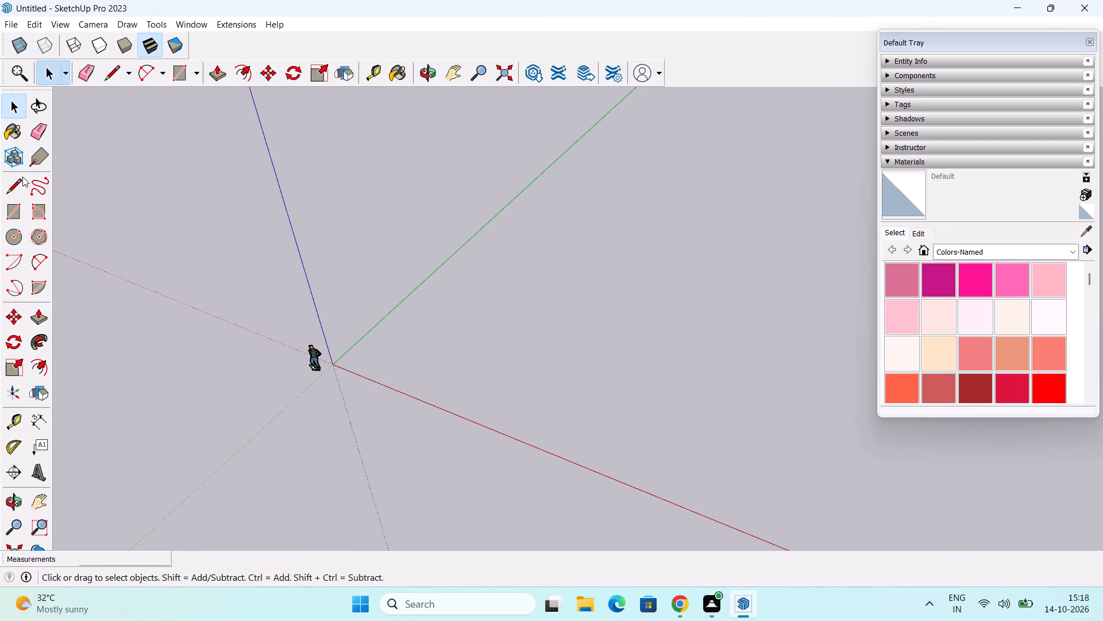
# Draw a 40' by 30' rectangle on the ground plane between the red and green axes.
pyautogui.click(5, 206)
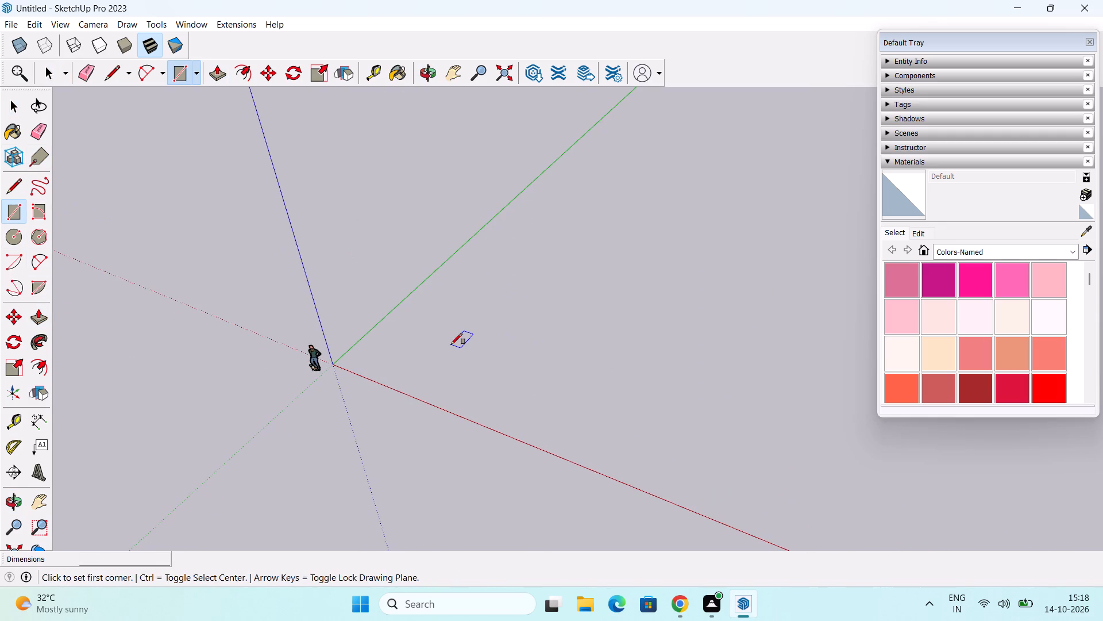
pyautogui.click(488, 346)
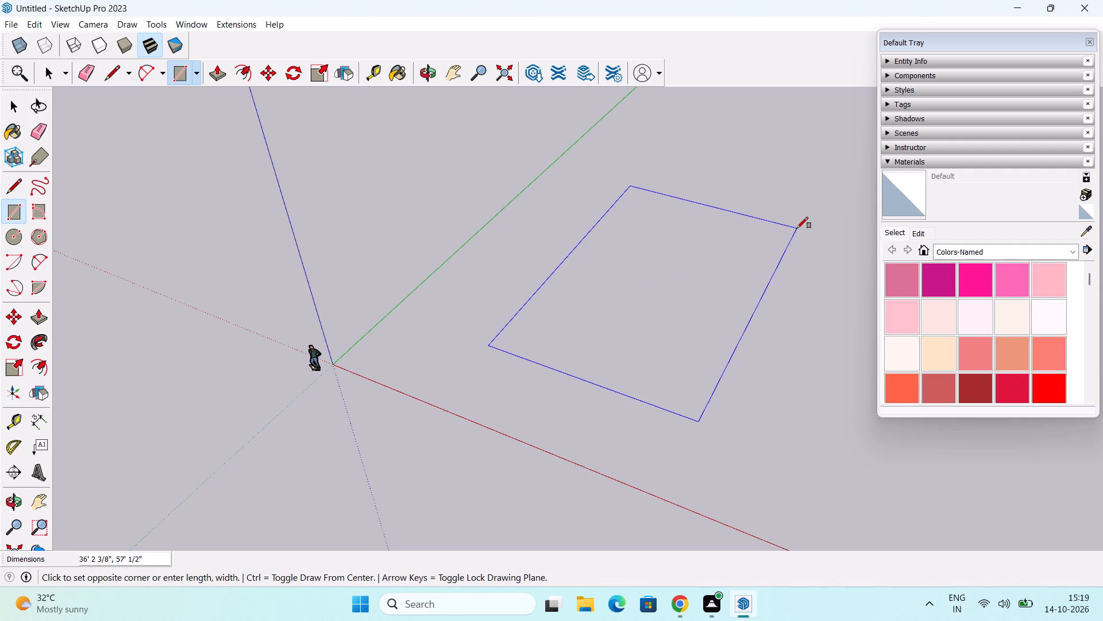
pyautogui.press('4')
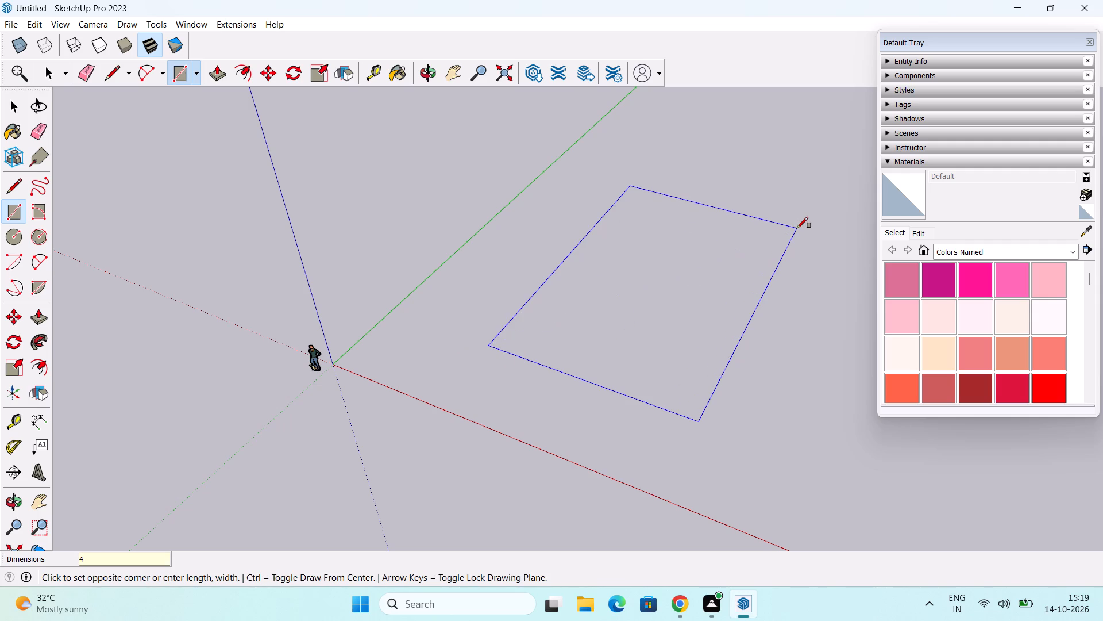
pyautogui.press('Escape')
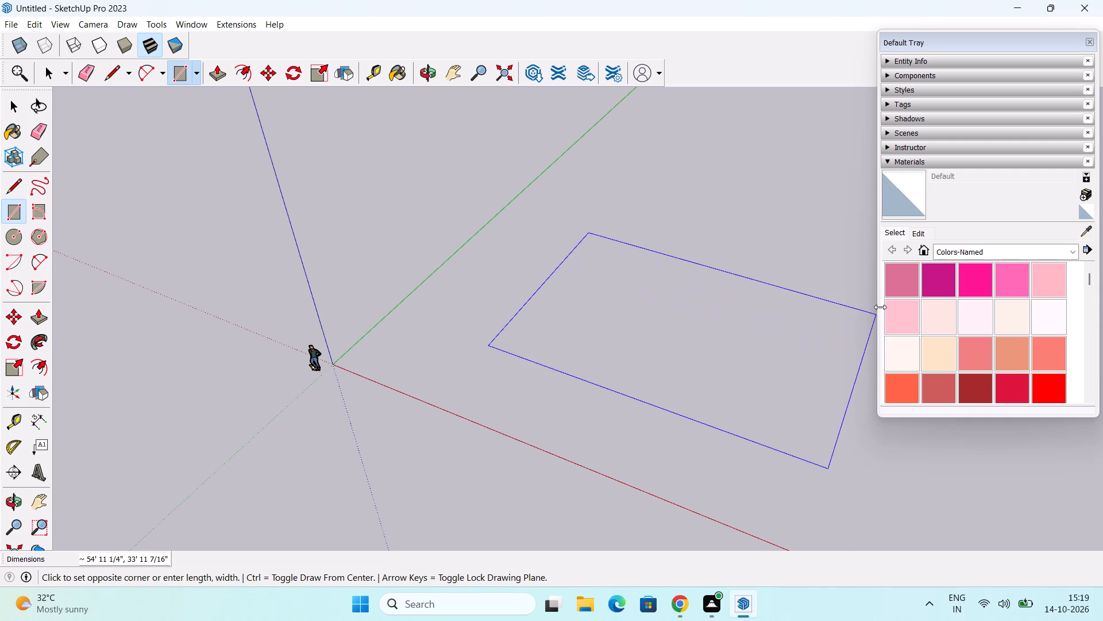
pyautogui.keyDown('shift'); pyautogui.moveTo(849, 326); pyautogui.dragTo(755, 380, button='middle'); pyautogui.keyUp('shift')
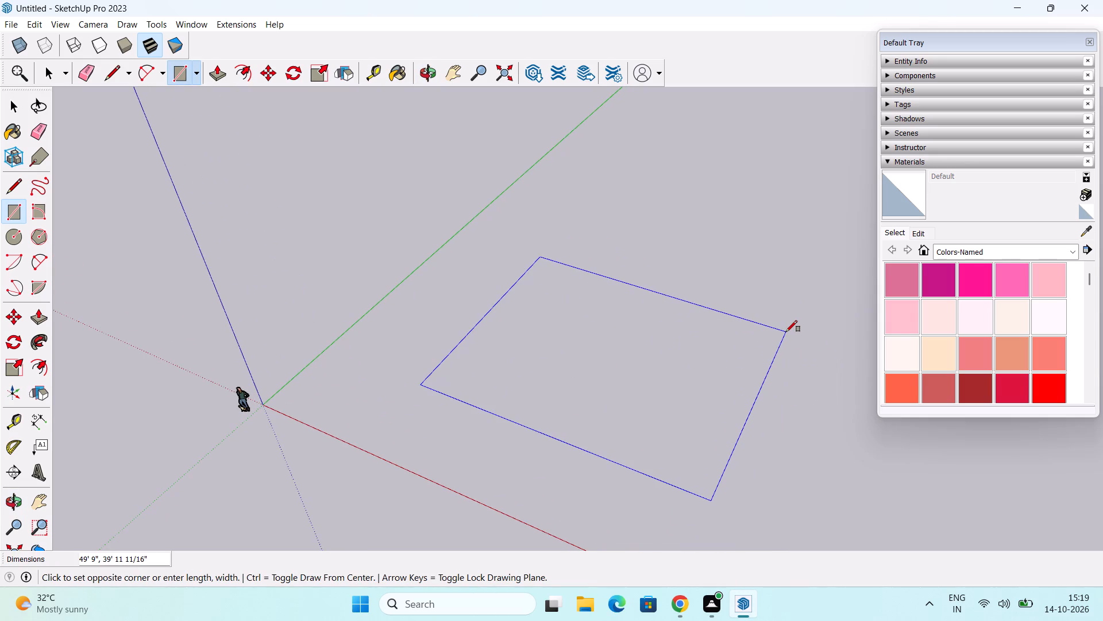
pyautogui.write('40')
pyautogui.press("'")
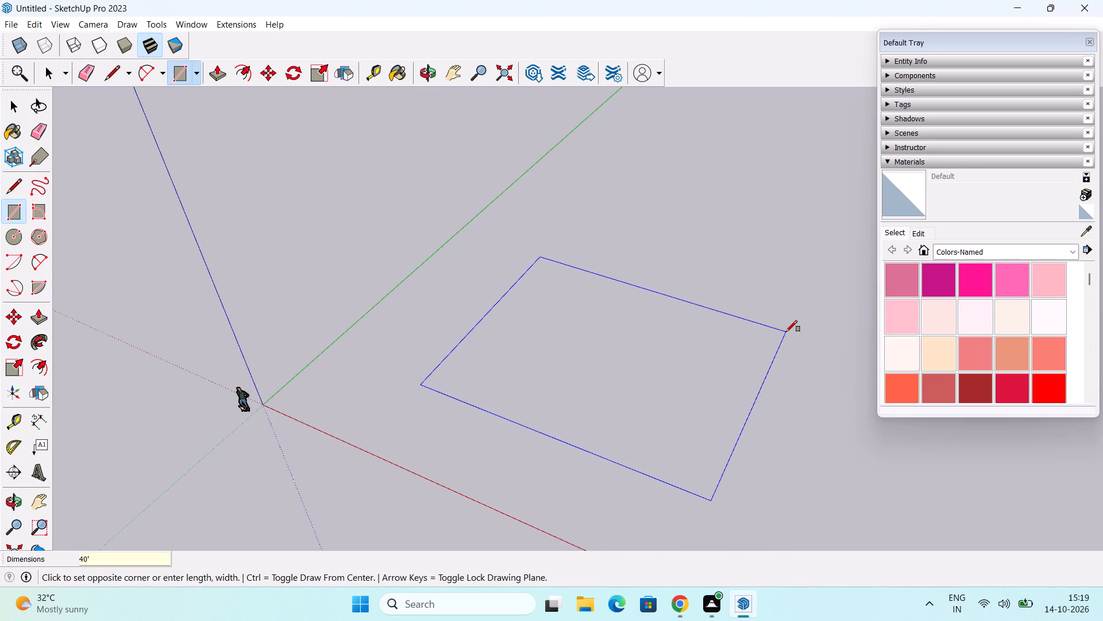
pyautogui.write(",30'")
pyautogui.press('Return')
# Push/Pull the rectangular face upward by 30' to form a solid block.
pyautogui.scroll(3, 595, 453)
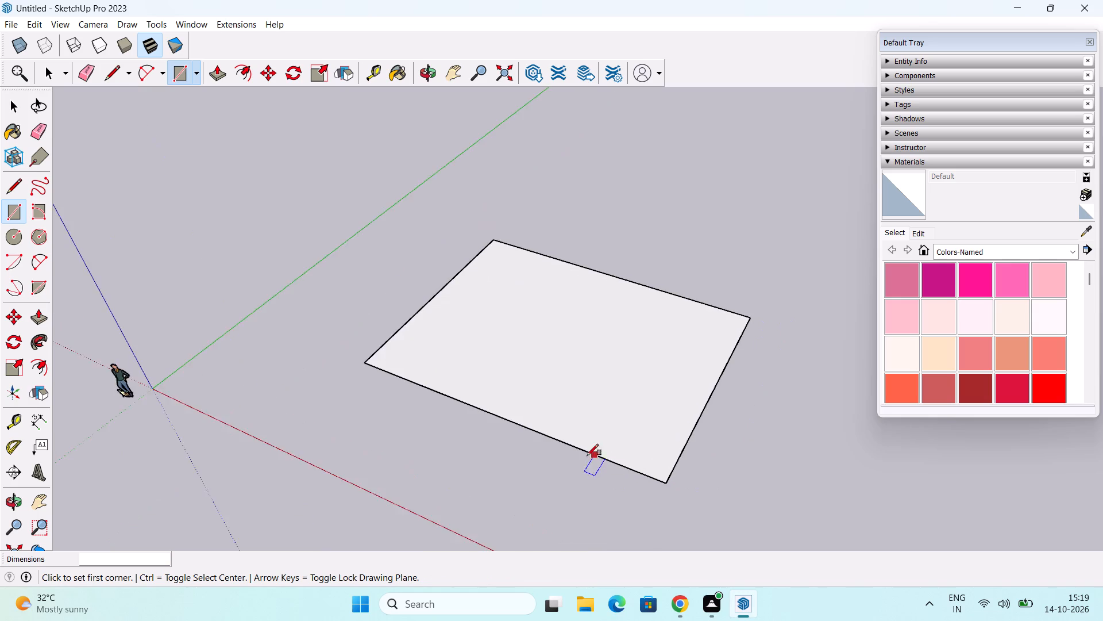
pyautogui.scroll(2, 587, 455)
pyautogui.moveTo(578, 461); pyautogui.dragTo(559, 499, button='middle')
pyautogui.moveTo(559, 509); pyautogui.dragTo(585, 476, button='middle')
pyautogui.press('space')
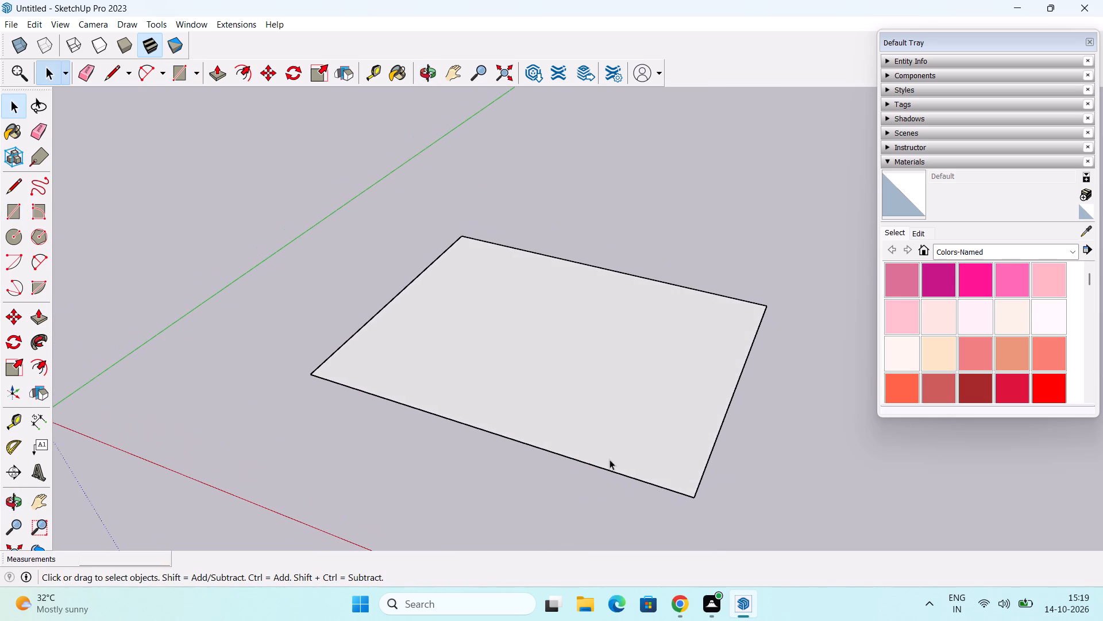
pyautogui.press('p')
pyautogui.moveTo(641, 429); pyautogui.dragTo(646, 419)
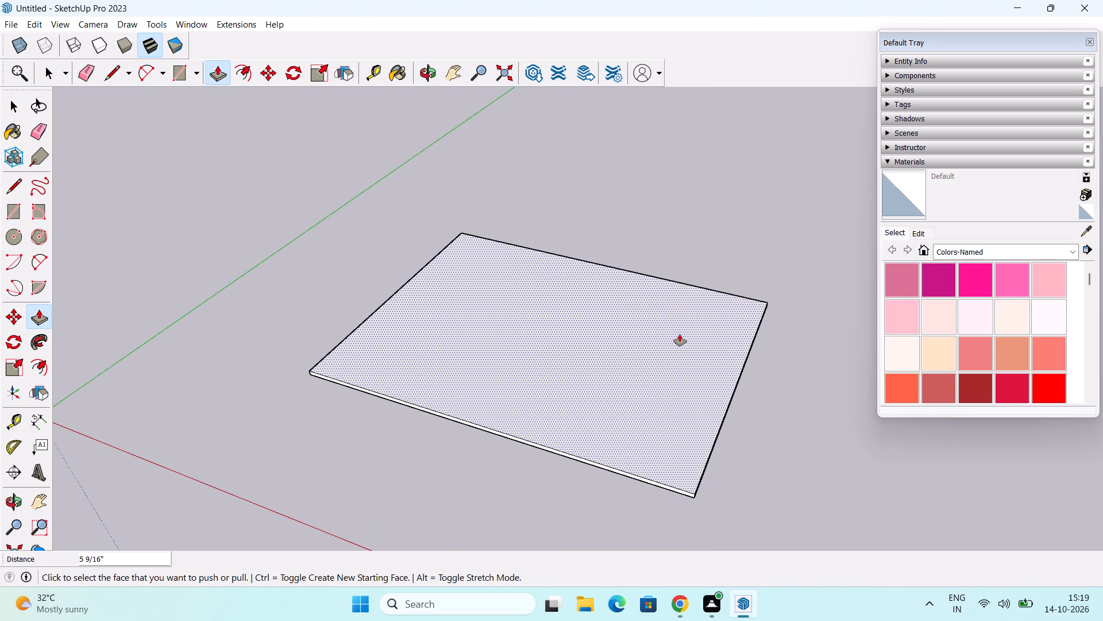
pyautogui.hotkey('ctrl', 'z')
pyautogui.click(642, 377)
pyautogui.scroll(-1, 671, 231)
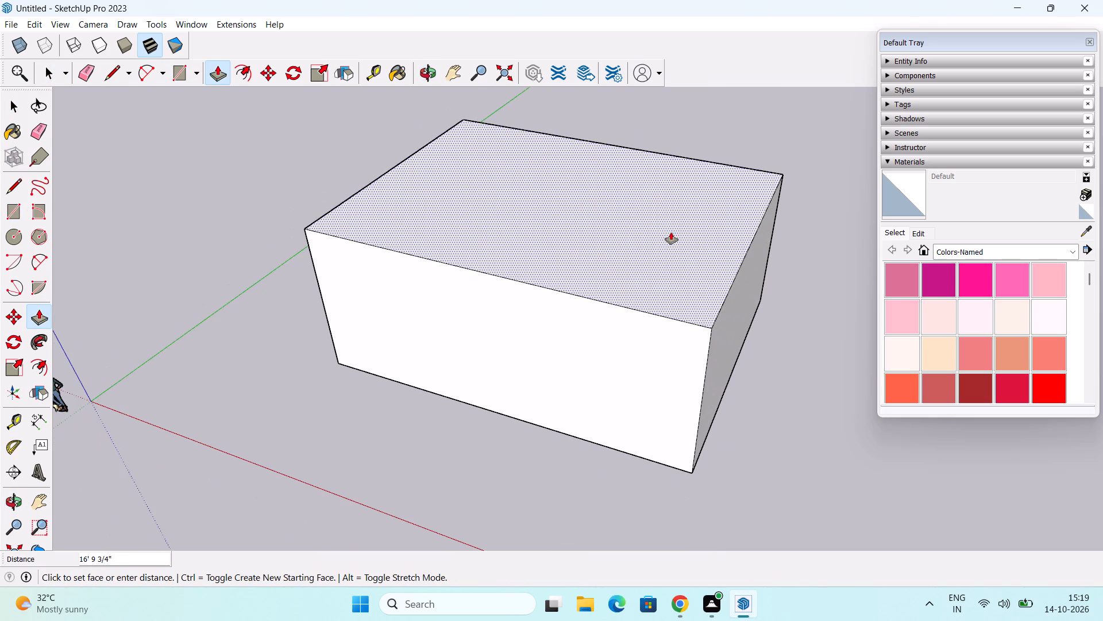
pyautogui.write("30'")
pyautogui.press('Return')
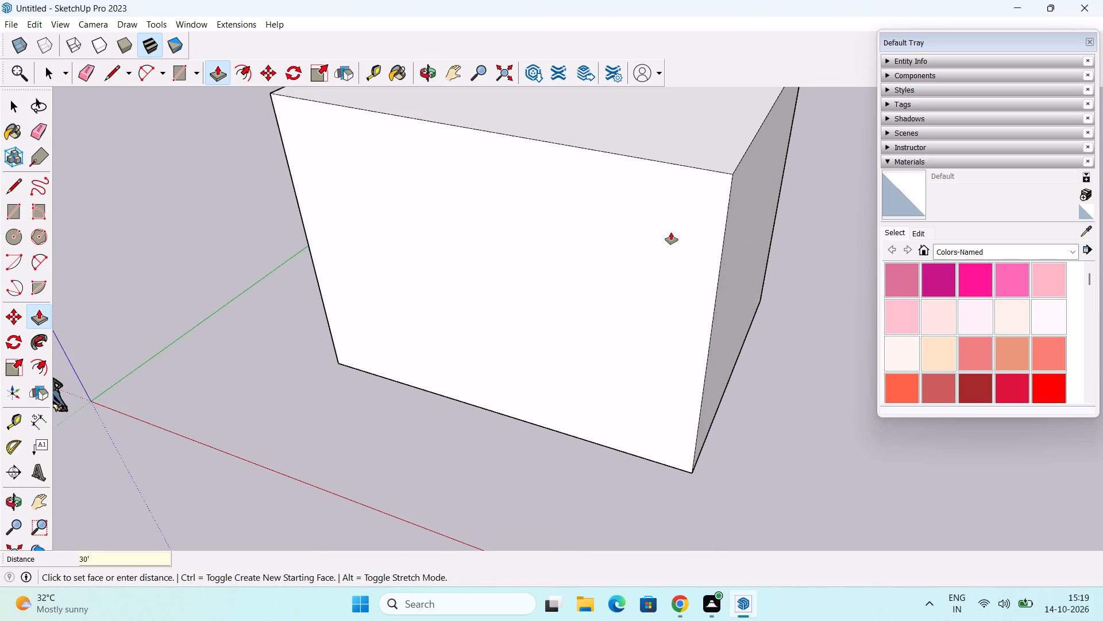
# Examine the block's front, side and top faces from several angles.
pyautogui.moveTo(616, 342); pyautogui.dragTo(663, 286, button='middle')
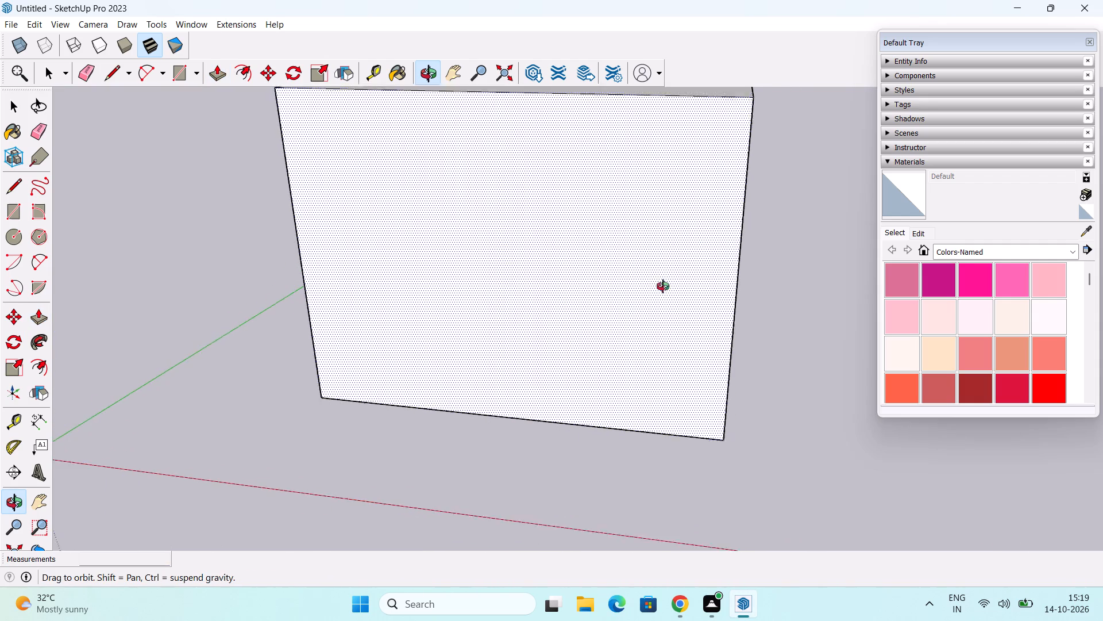
pyautogui.moveTo(663, 286); pyautogui.dragTo(639, 331, button='middle')
pyautogui.keyDown('shift'); pyautogui.moveTo(643, 336); pyautogui.dragTo(559, 459, button='middle'); pyautogui.keyUp('shift')
pyautogui.moveTo(568, 461); pyautogui.dragTo(620, 347, button='middle')
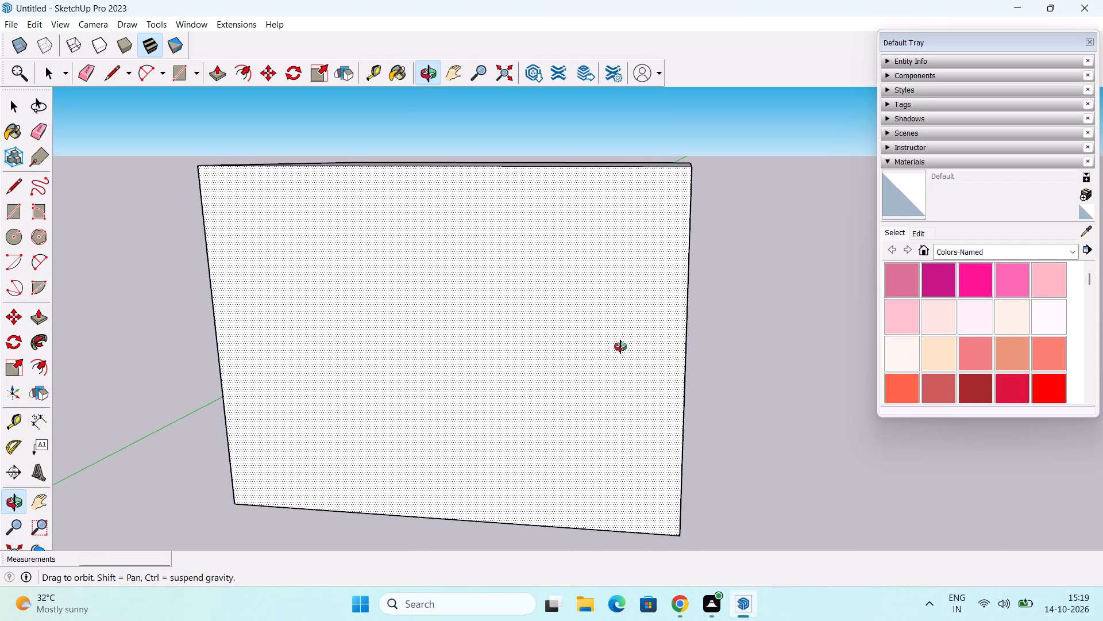
pyautogui.moveTo(620, 347); pyautogui.dragTo(566, 413, button='middle')
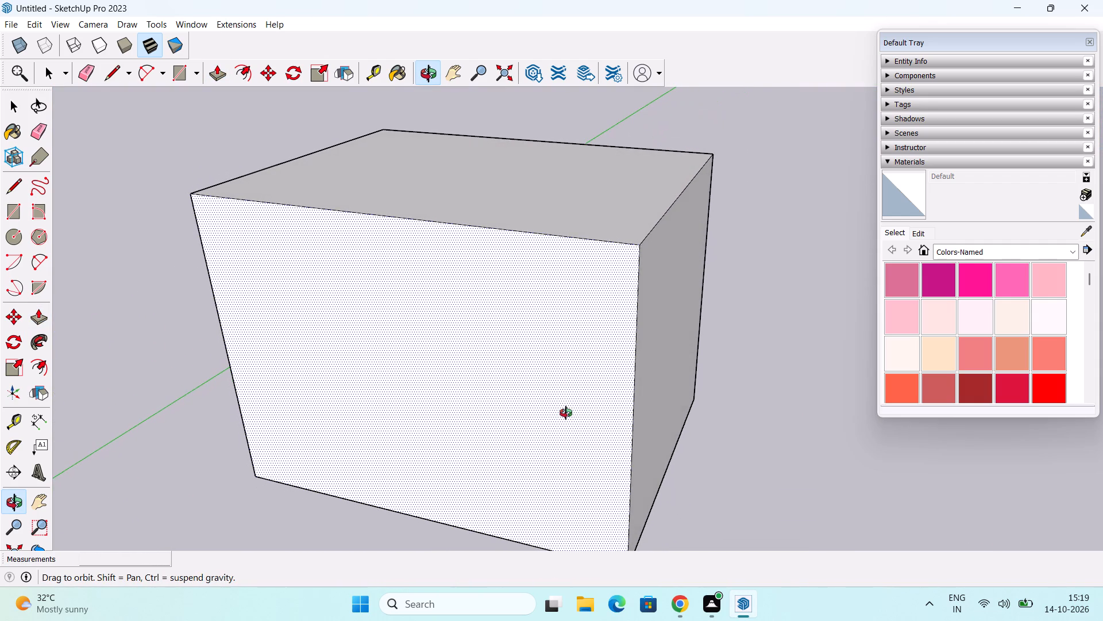
pyautogui.moveTo(566, 413); pyautogui.dragTo(592, 404, button='middle')
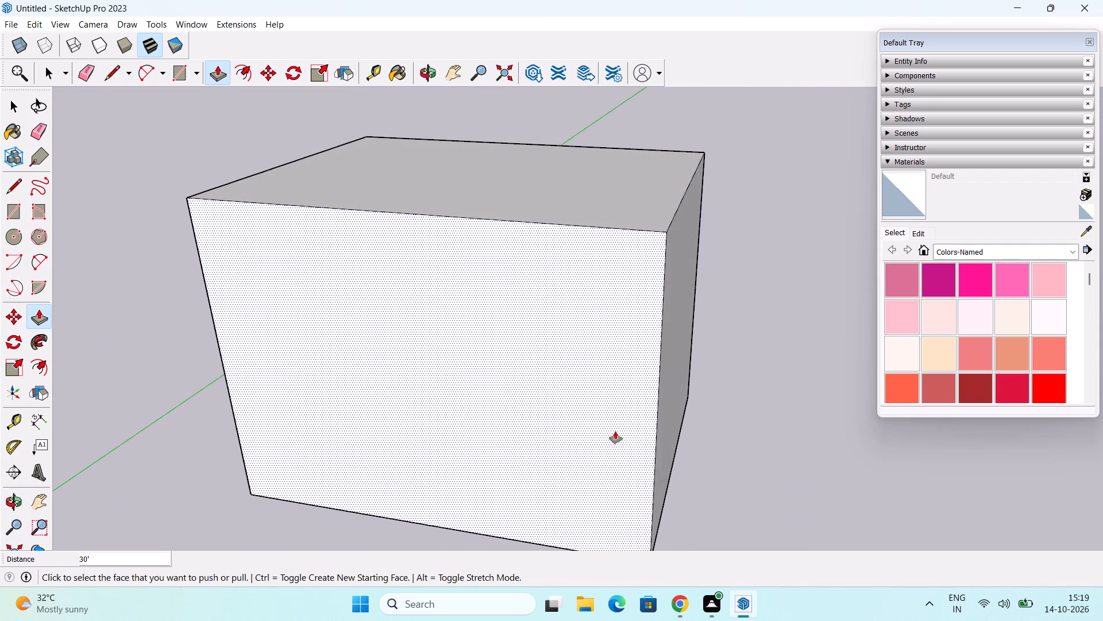
pyautogui.moveTo(615, 431); pyautogui.dragTo(634, 372, button='middle')
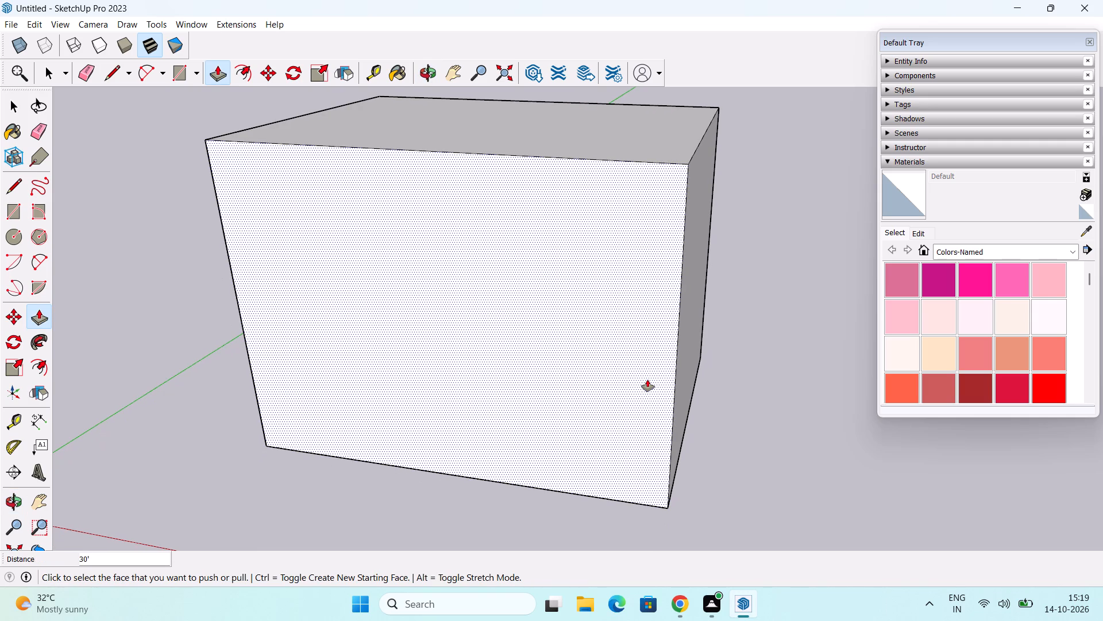
pyautogui.moveTo(649, 405); pyautogui.dragTo(641, 407, button='middle')
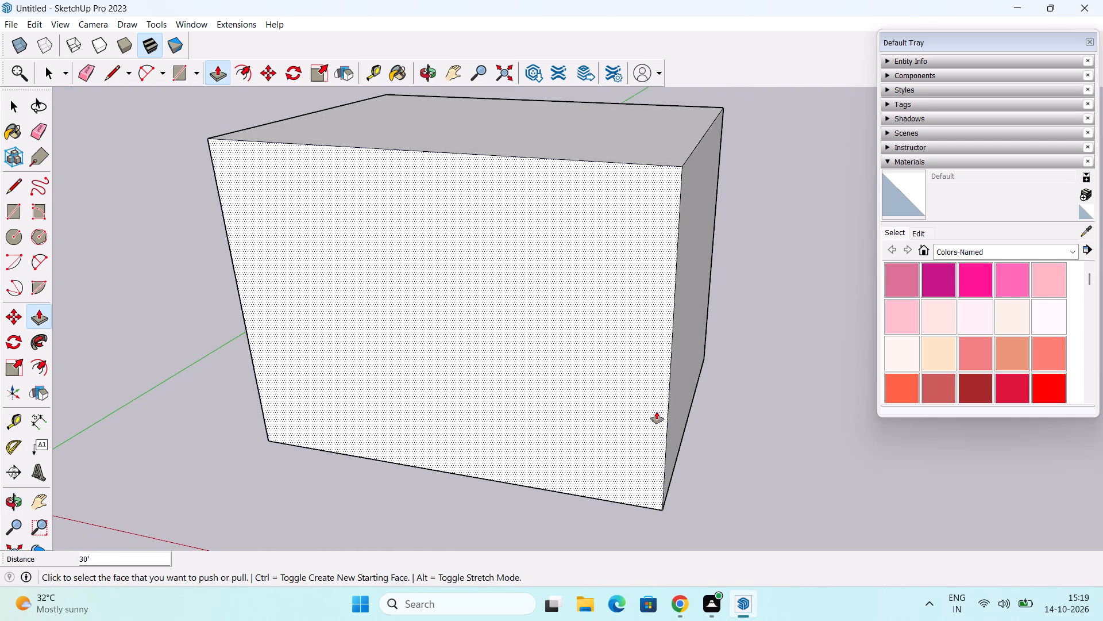
pyautogui.press('space')
# Draw a 30' vertical line on the block's front face from the bottom edge's midpoint to the top edge's midpoint.
pyautogui.moveTo(745, 402); pyautogui.dragTo(645, 465, button='middle')
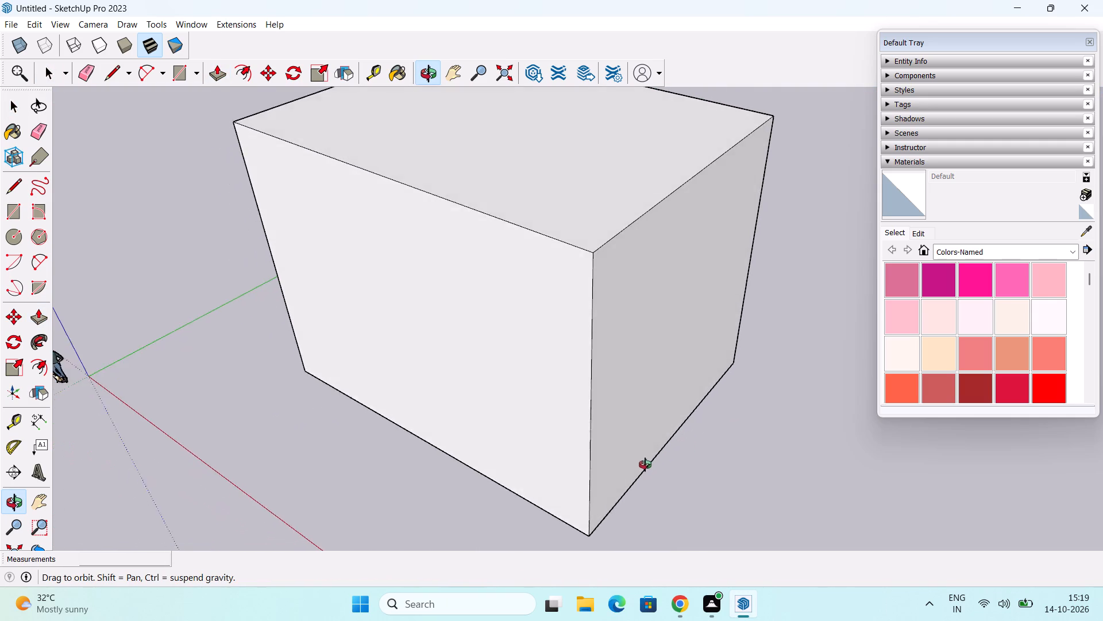
pyautogui.moveTo(645, 465); pyautogui.dragTo(653, 440, button='middle')
pyautogui.press('l')
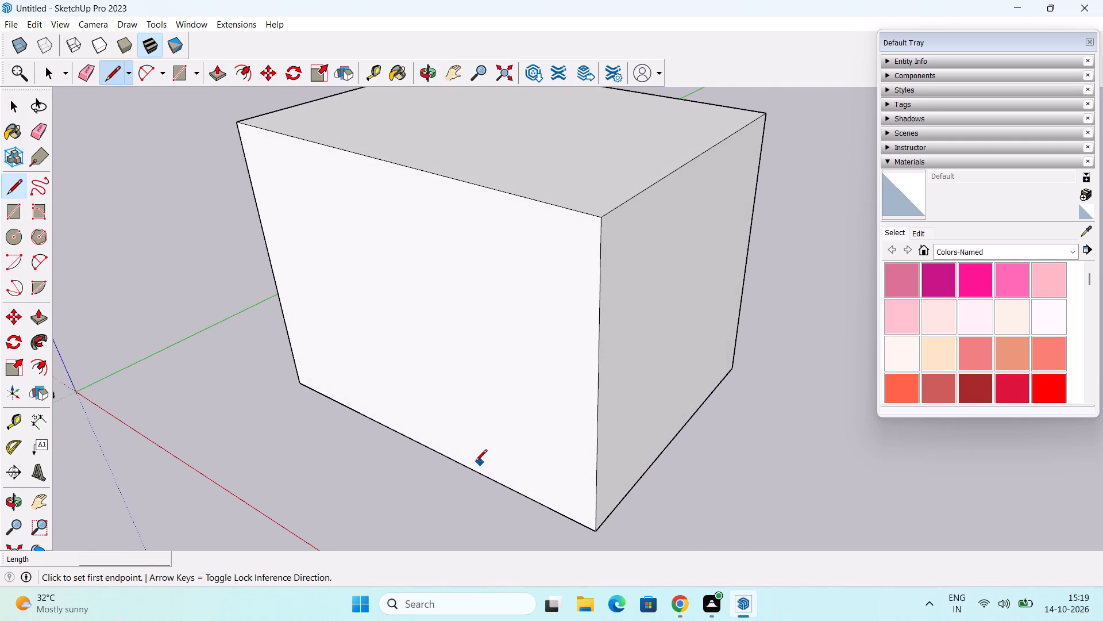
pyautogui.click(430, 444)
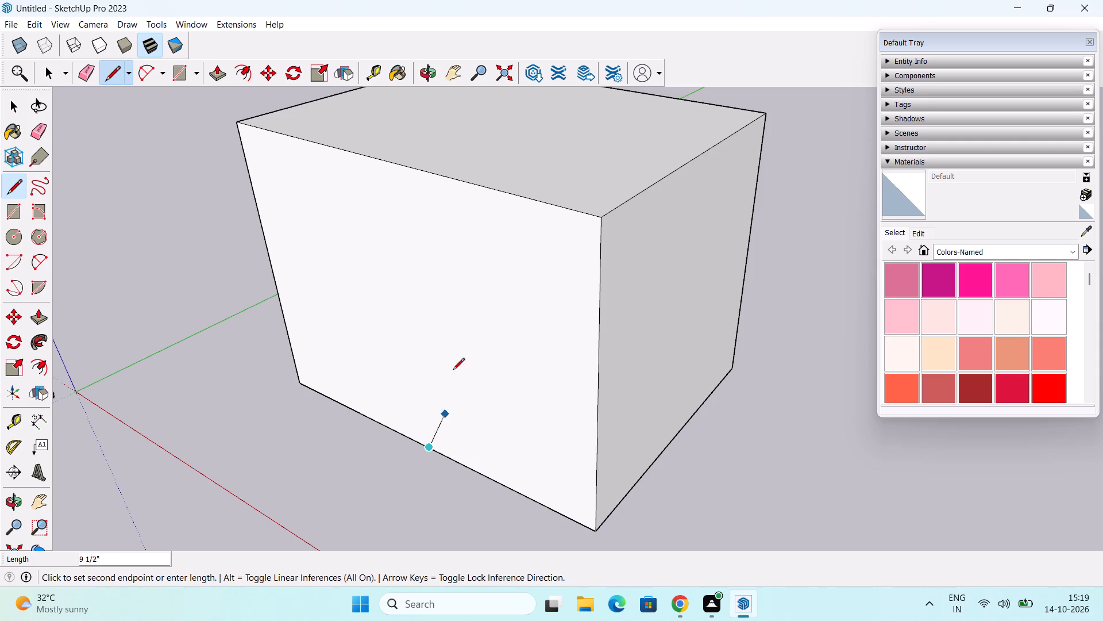
pyautogui.click(391, 163)
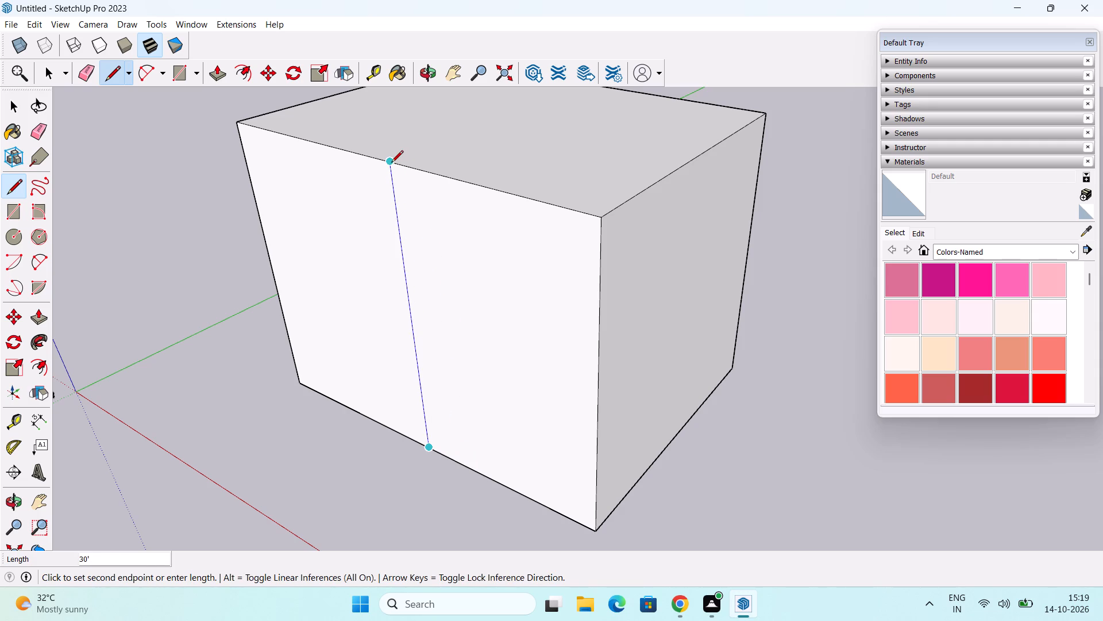
# Draw a 40' horizontal line across the front face between the midpoints of its two vertical edges.
pyautogui.moveTo(508, 303); pyautogui.dragTo(631, 235, button='middle')
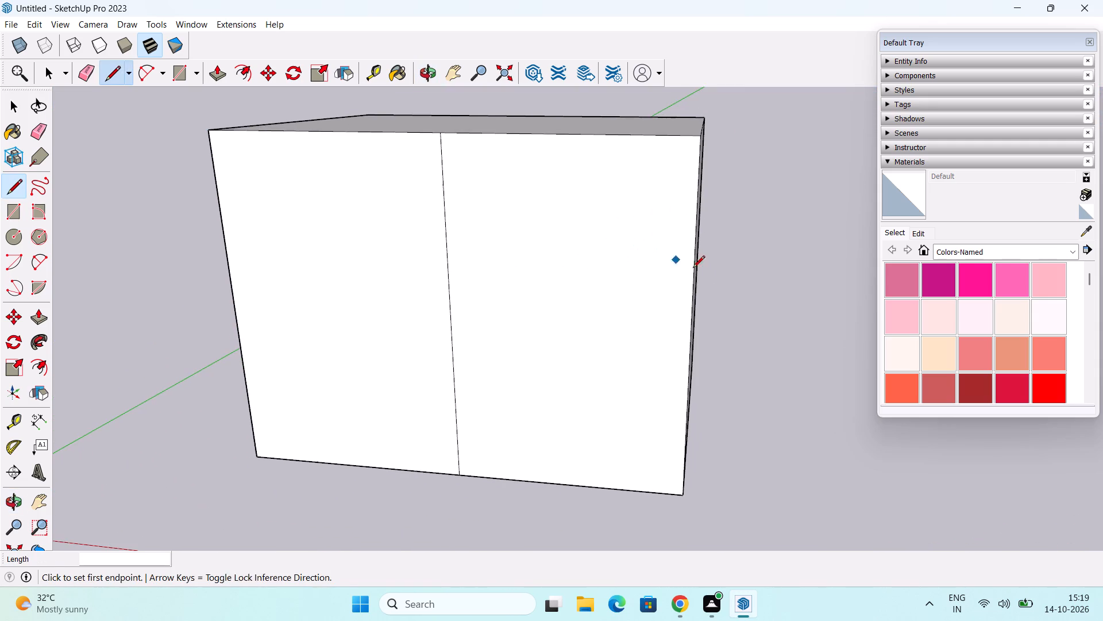
pyautogui.moveTo(769, 367); pyautogui.dragTo(664, 387, button='middle')
pyautogui.moveTo(694, 407); pyautogui.dragTo(675, 413, button='middle')
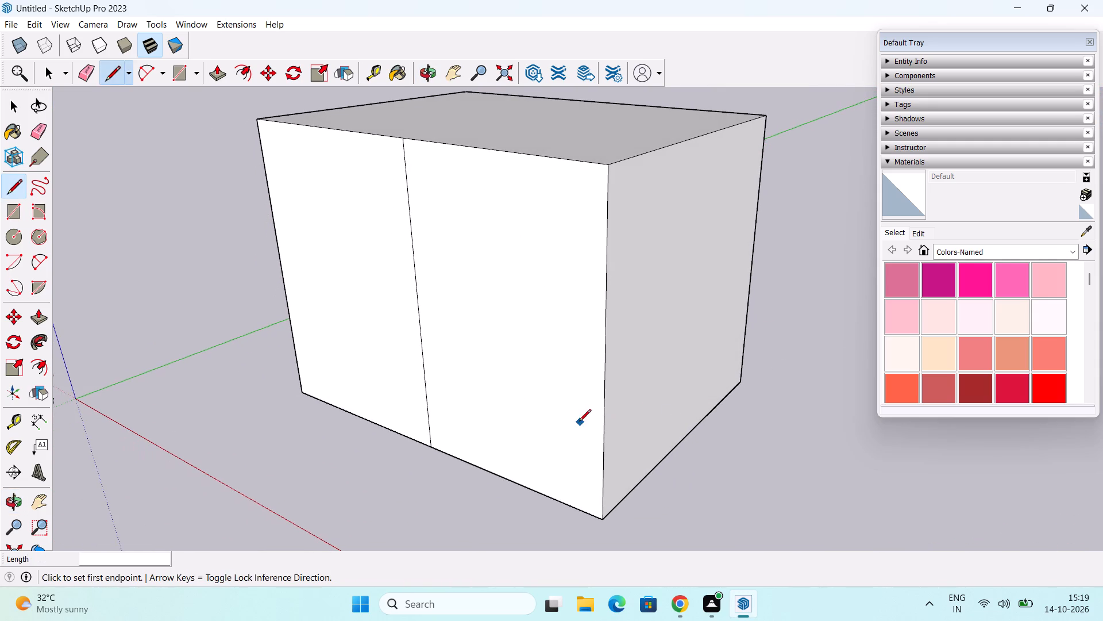
pyautogui.moveTo(579, 421); pyautogui.dragTo(621, 402, button='middle')
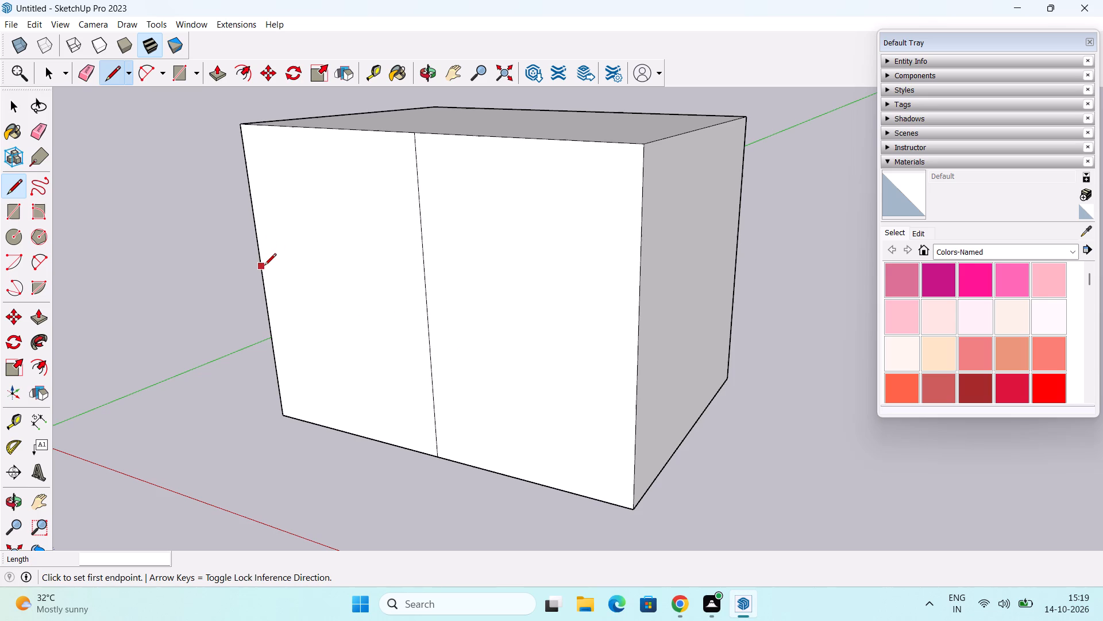
pyautogui.click(264, 275)
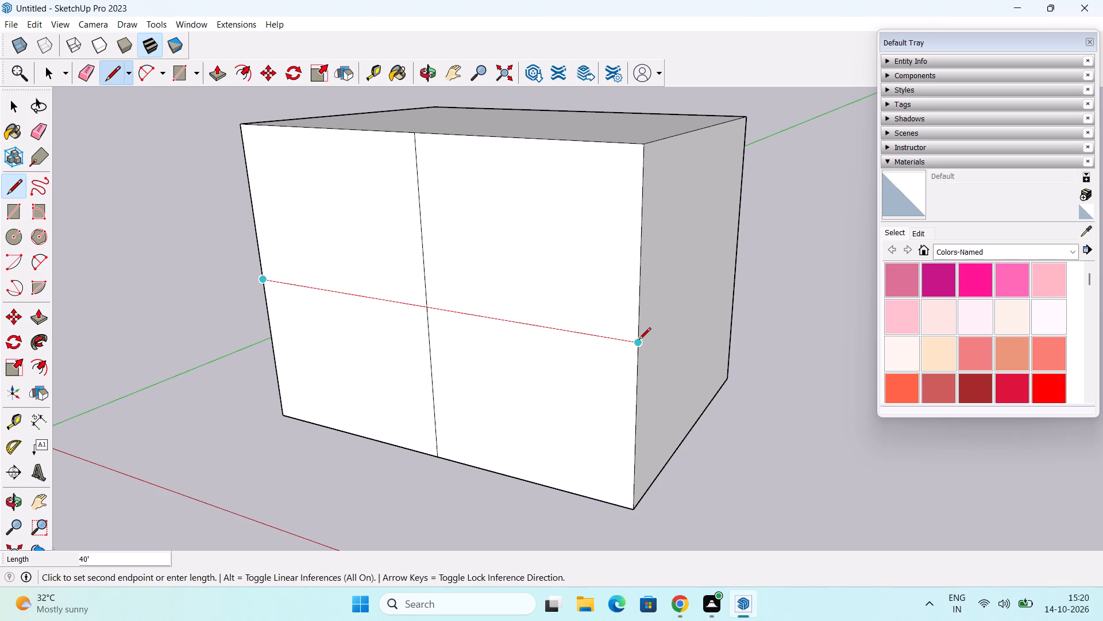
pyautogui.click(639, 340)
# Push/Pull the front face's lower-right quadrant inward by 10' to form a recess.
pyautogui.moveTo(638, 340); pyautogui.dragTo(643, 309, button='middle')
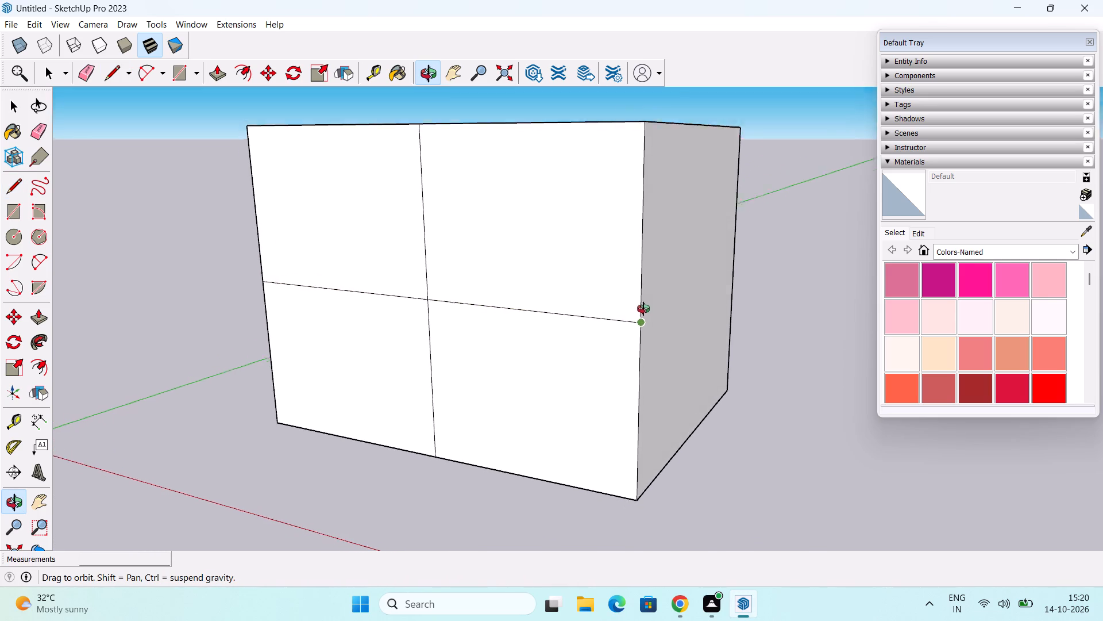
pyautogui.moveTo(643, 309); pyautogui.dragTo(618, 362, button='middle')
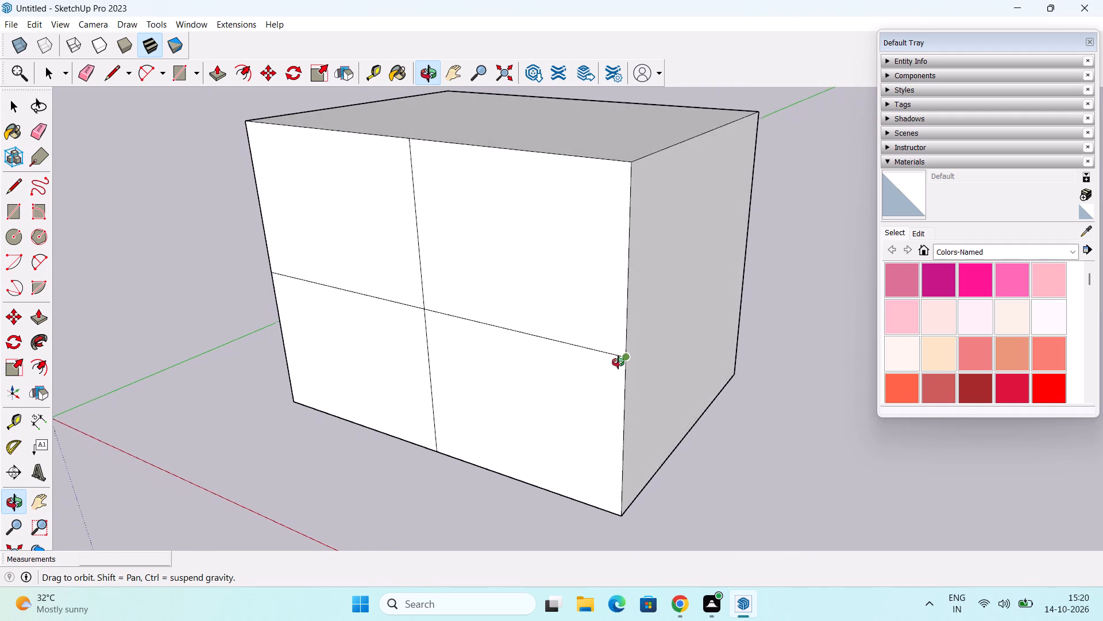
pyautogui.moveTo(618, 362); pyautogui.dragTo(616, 369, button='middle')
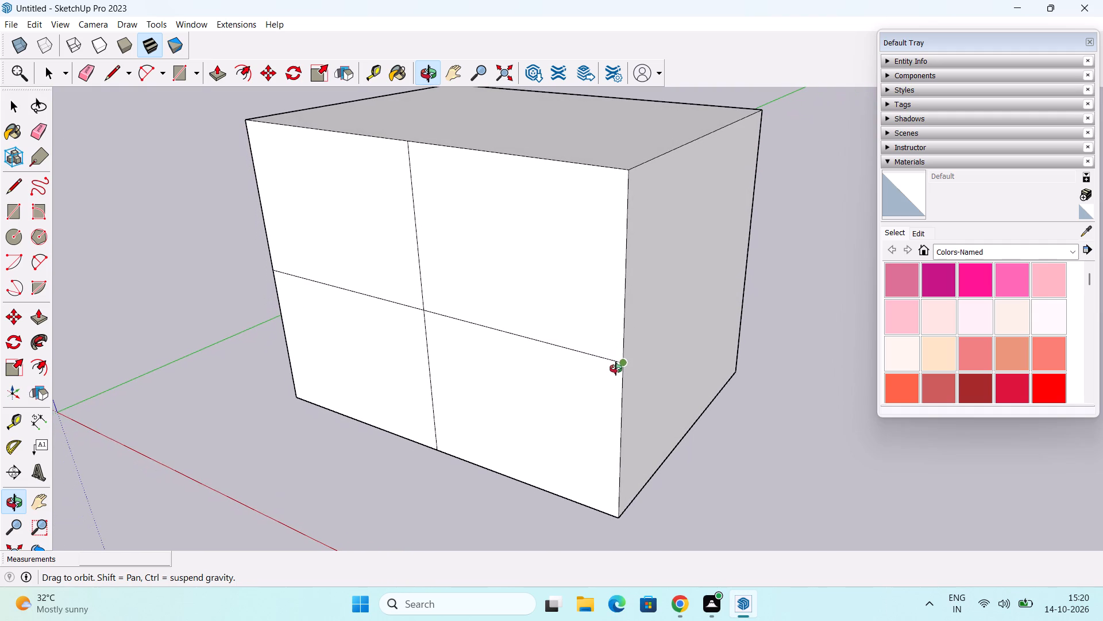
pyautogui.moveTo(616, 369); pyautogui.dragTo(609, 339, button='middle')
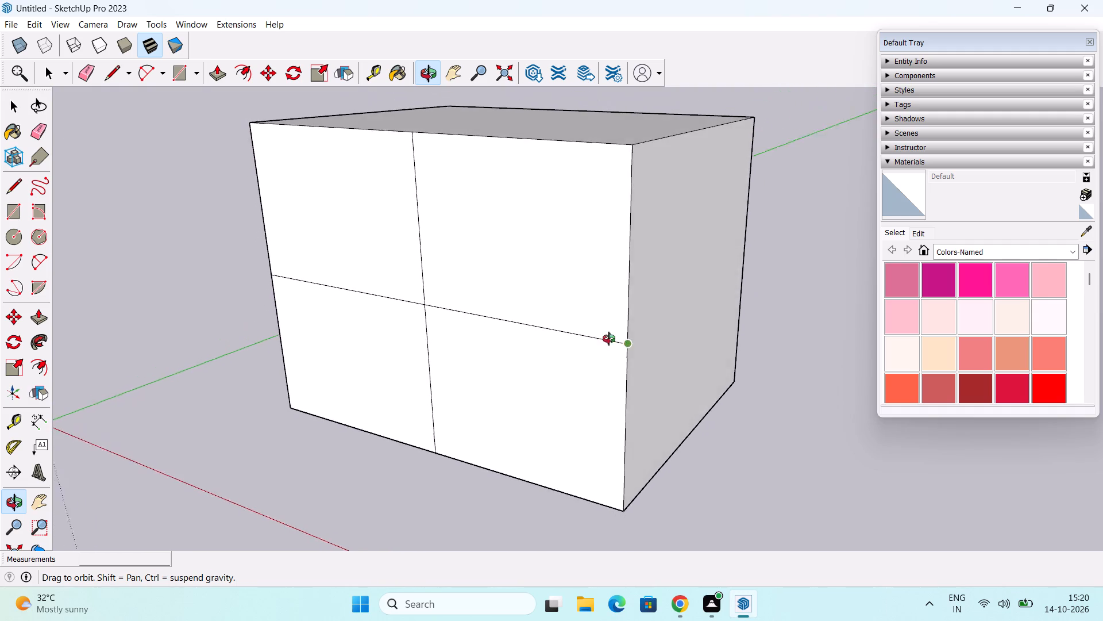
pyautogui.moveTo(609, 339); pyautogui.dragTo(577, 334, button='middle')
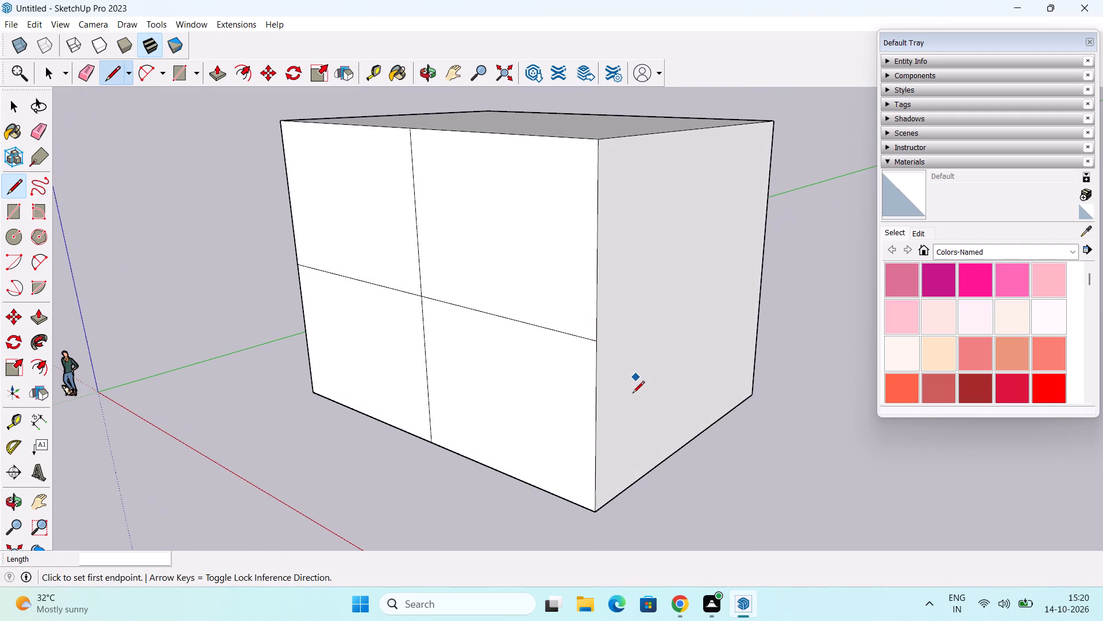
pyautogui.press('space')
pyautogui.press('p')
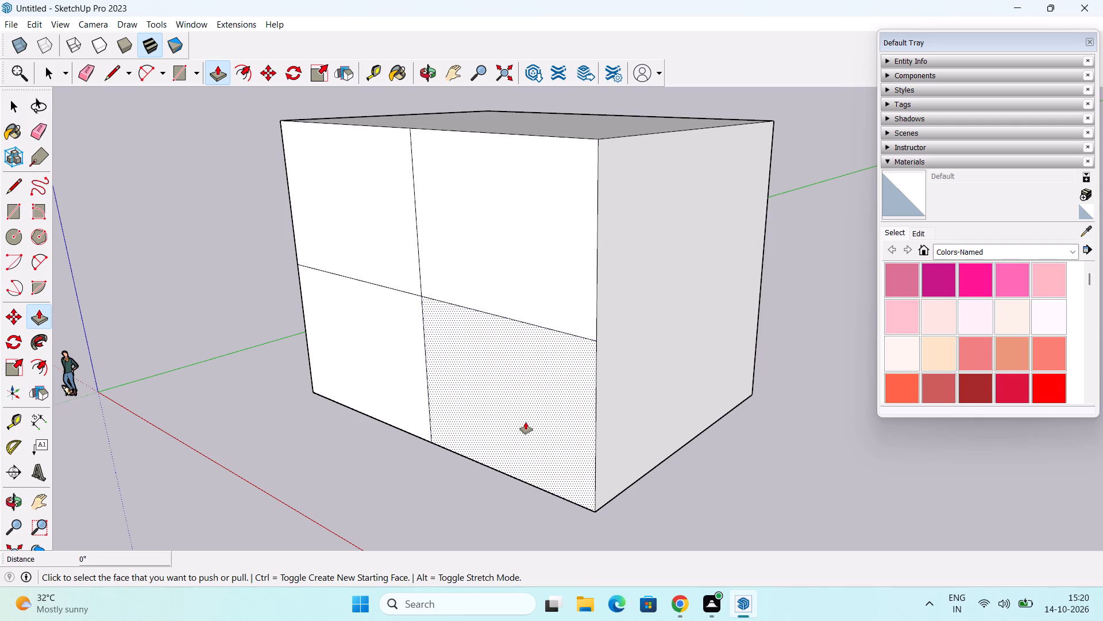
pyautogui.click(526, 422)
pyautogui.moveTo(572, 405); pyautogui.dragTo(531, 417, button='middle')
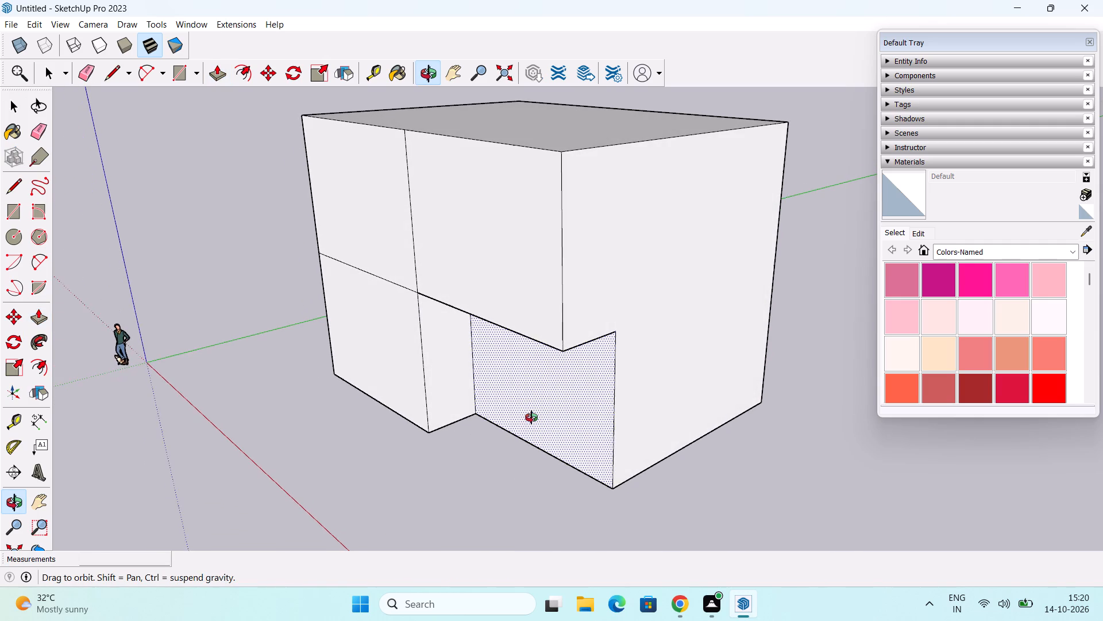
pyautogui.moveTo(531, 417); pyautogui.dragTo(558, 413, button='middle')
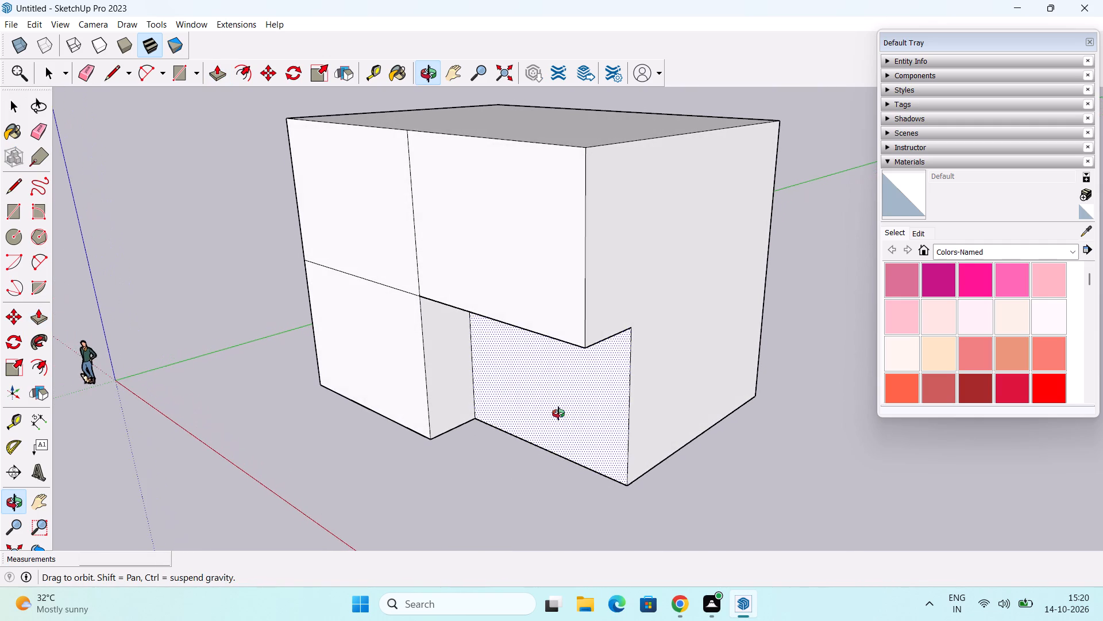
pyautogui.moveTo(558, 413); pyautogui.dragTo(590, 413, button='middle')
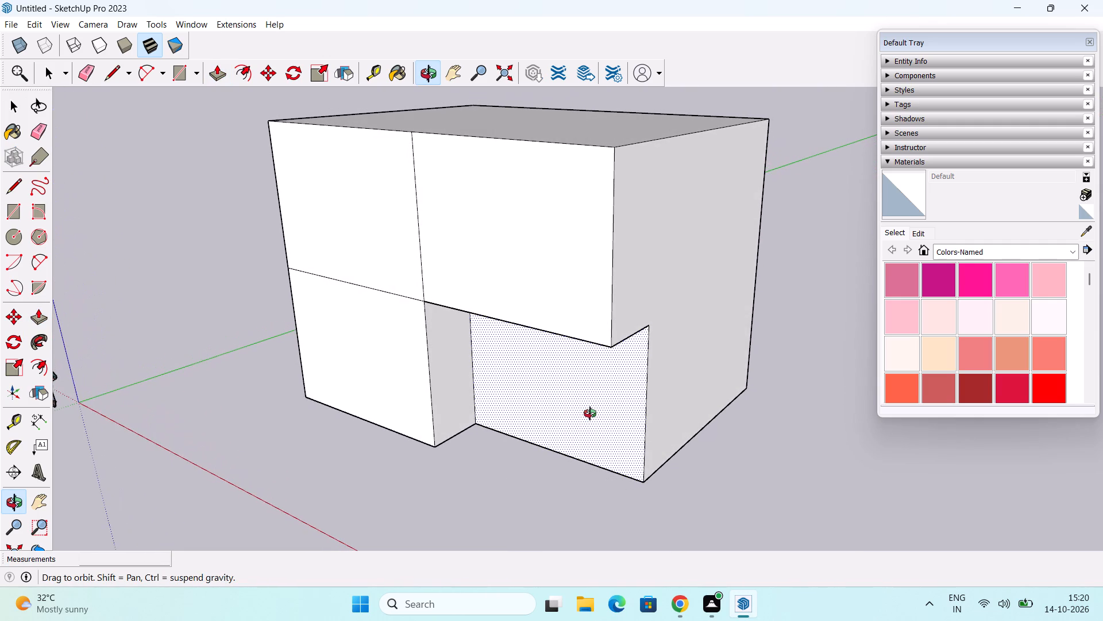
pyautogui.moveTo(590, 413); pyautogui.dragTo(592, 408, button='middle')
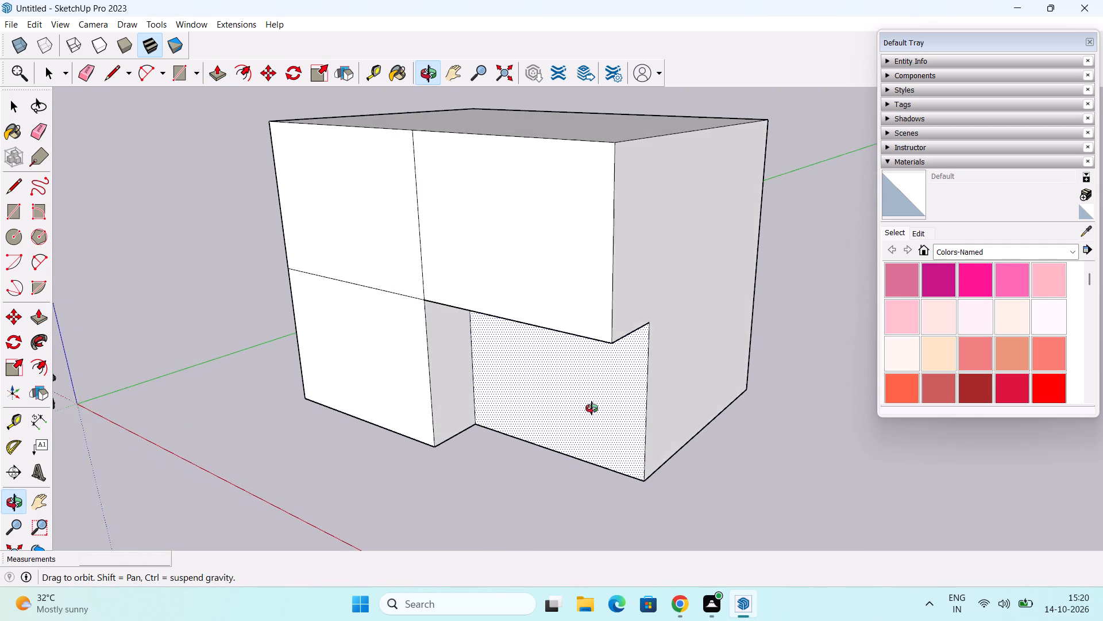
pyautogui.moveTo(592, 408); pyautogui.dragTo(603, 406, button='middle')
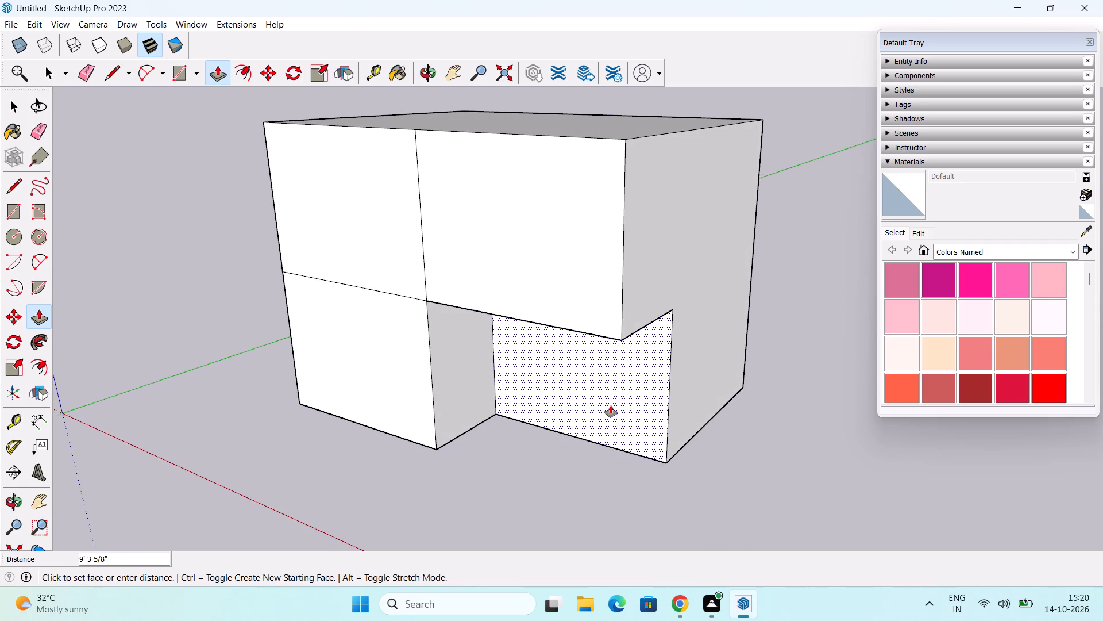
pyautogui.write("10'")
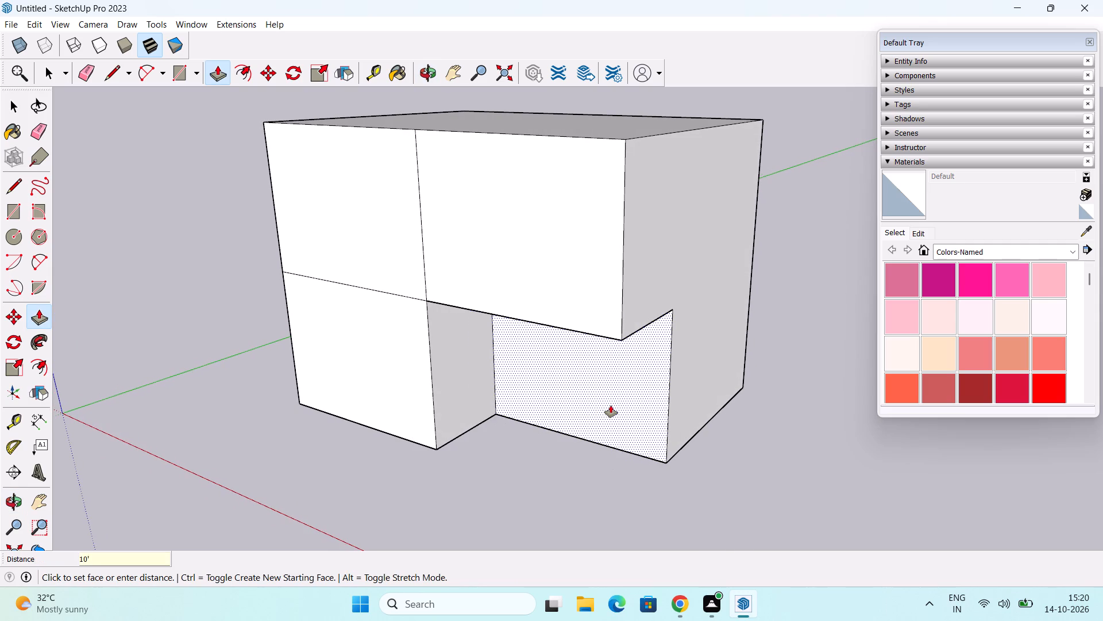
pyautogui.press('Return')
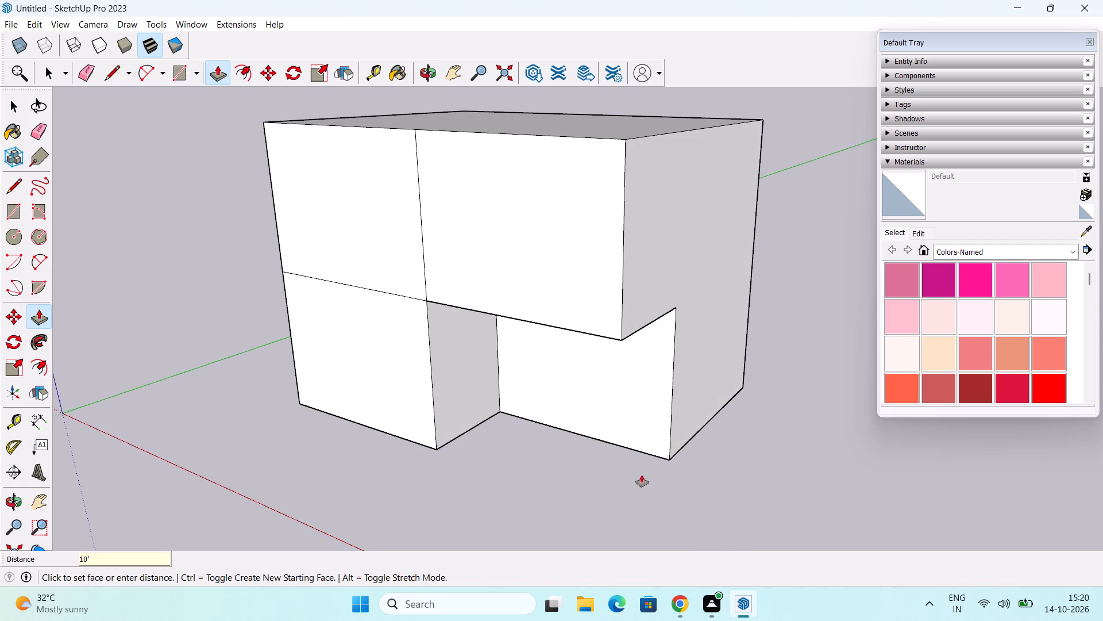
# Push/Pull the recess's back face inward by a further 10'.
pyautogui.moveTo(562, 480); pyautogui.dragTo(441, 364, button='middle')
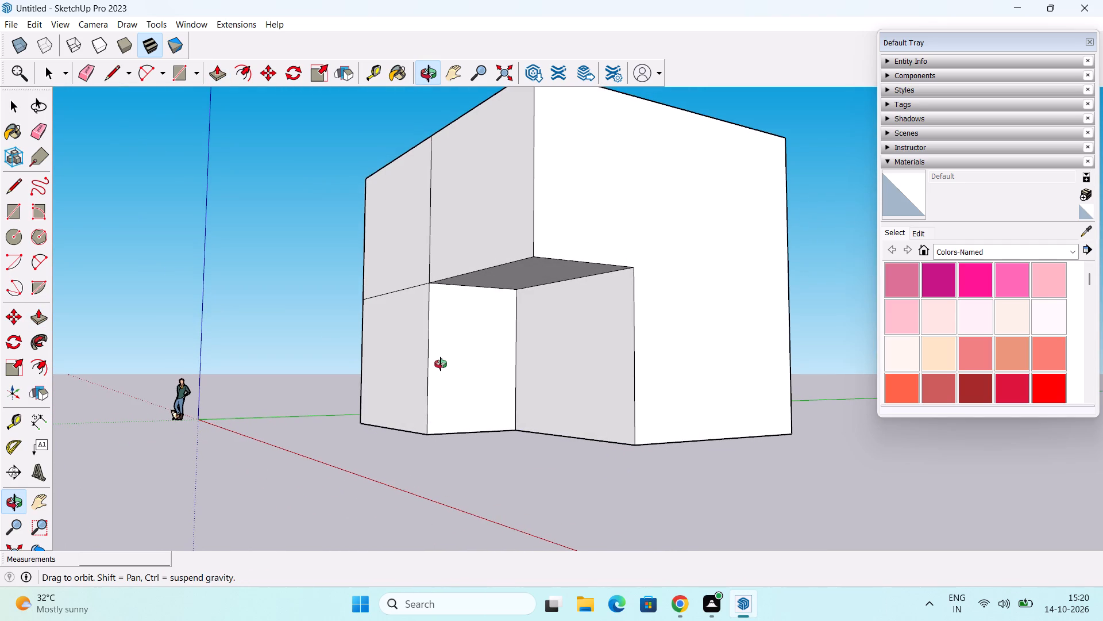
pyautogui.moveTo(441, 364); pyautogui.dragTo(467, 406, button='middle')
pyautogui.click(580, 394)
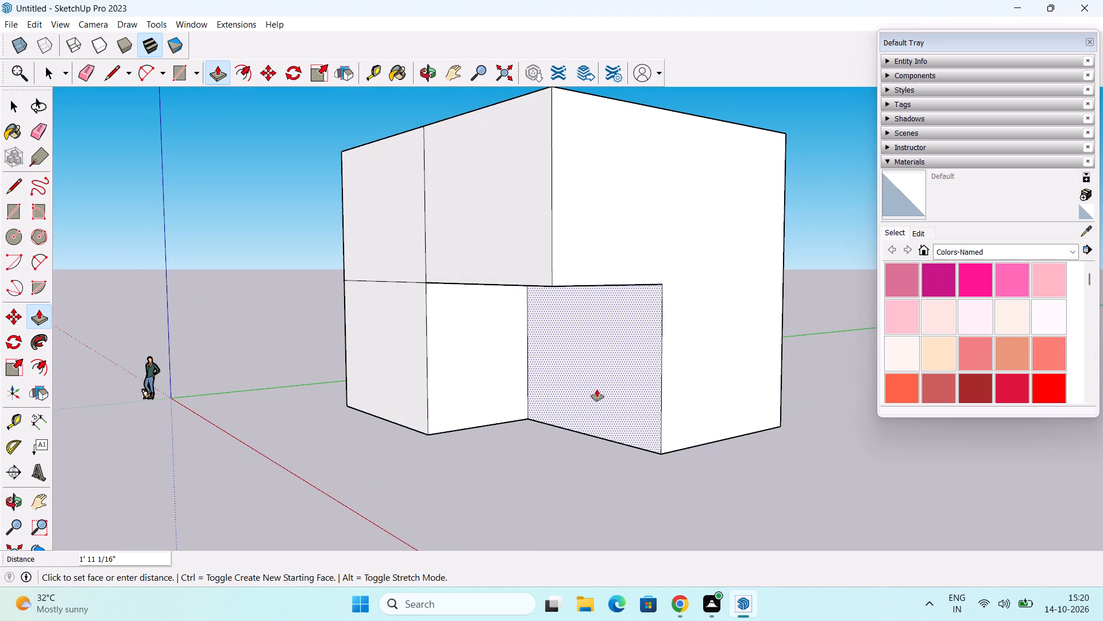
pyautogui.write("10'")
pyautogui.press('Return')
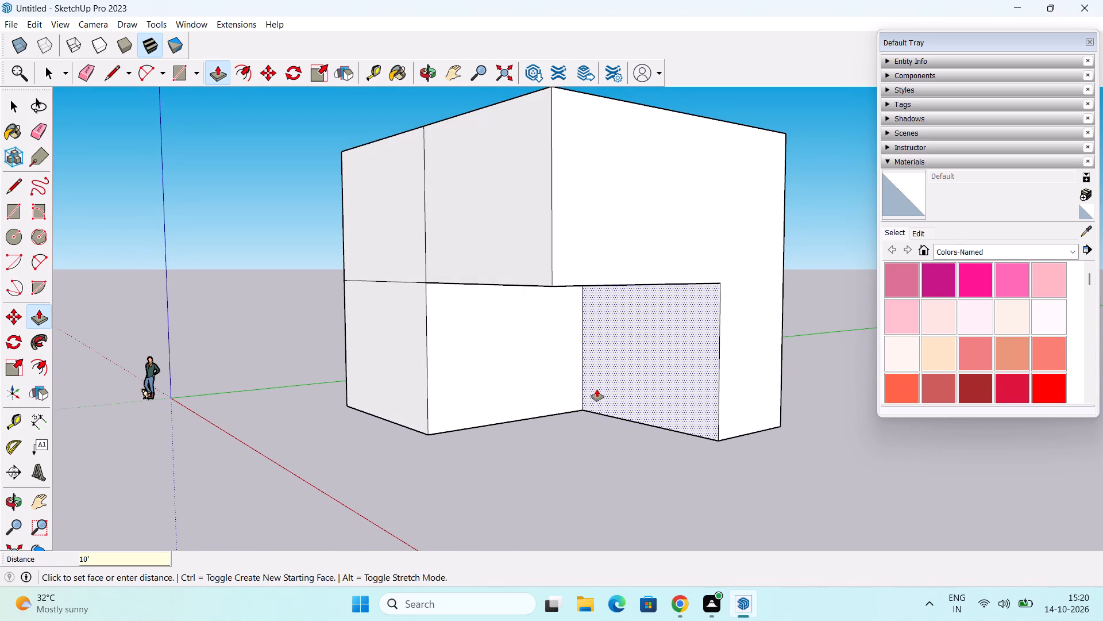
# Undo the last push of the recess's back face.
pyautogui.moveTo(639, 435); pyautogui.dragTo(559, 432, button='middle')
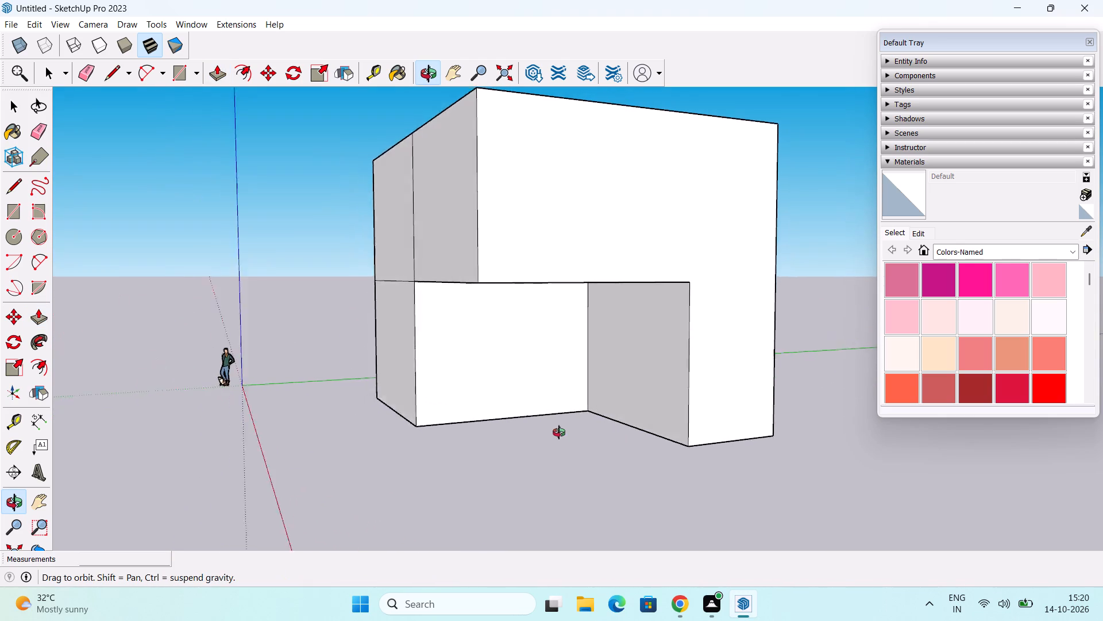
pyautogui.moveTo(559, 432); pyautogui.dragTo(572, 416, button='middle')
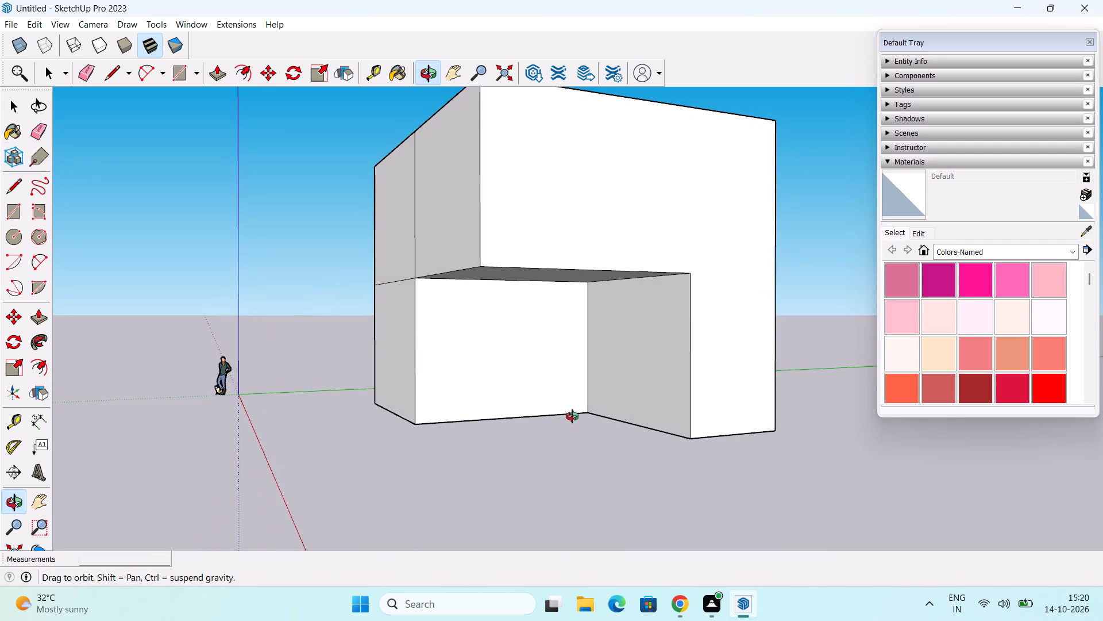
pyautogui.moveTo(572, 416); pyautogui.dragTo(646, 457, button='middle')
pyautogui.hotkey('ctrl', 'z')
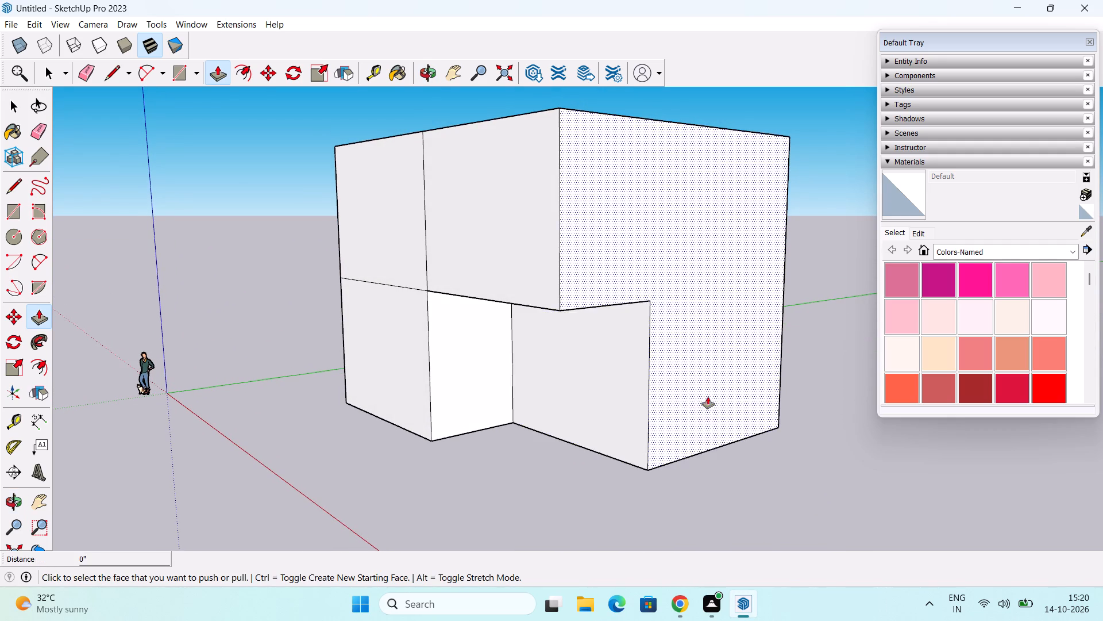
# Push/Pull the block's rear face outward by 10' to make the block deeper.
pyautogui.moveTo(669, 397); pyautogui.dragTo(325, 386, button='middle')
pyautogui.click(674, 390)
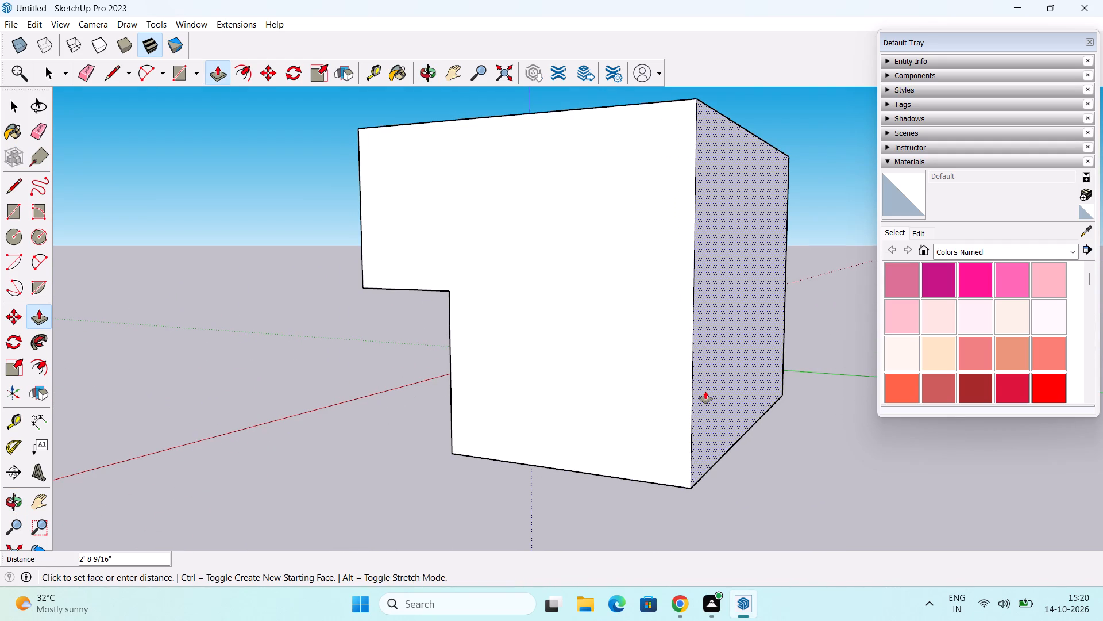
pyautogui.write("10'")
pyautogui.press('Return')
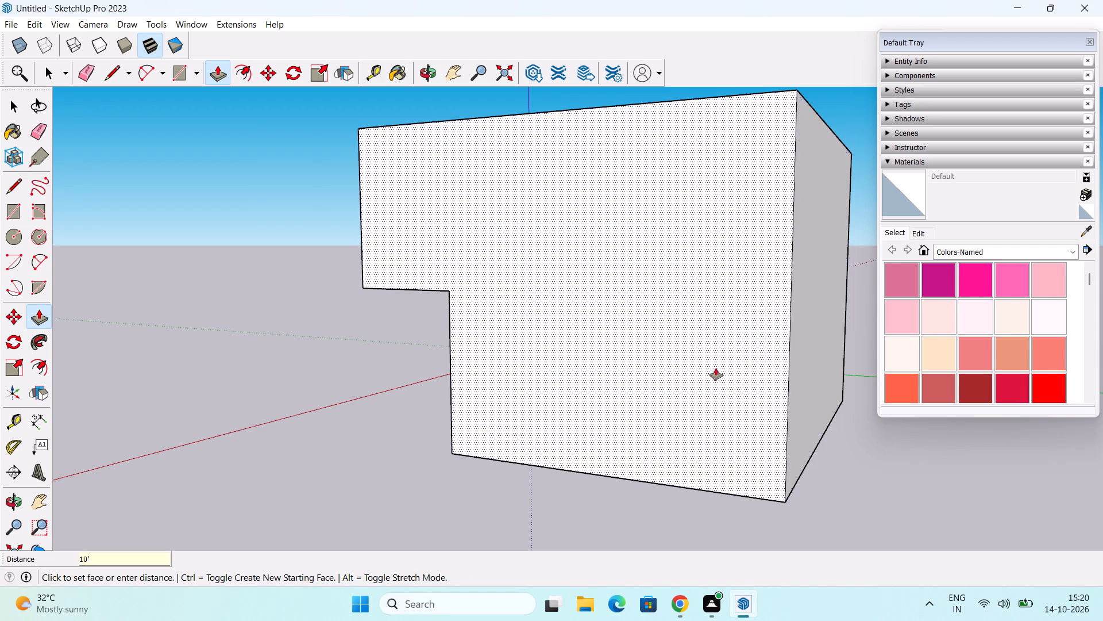
# Push/Pull the recess's back face inward by a further 5'.
pyautogui.moveTo(496, 431); pyautogui.dragTo(763, 395, button='middle')
pyautogui.moveTo(577, 410); pyautogui.dragTo(601, 432, button='middle')
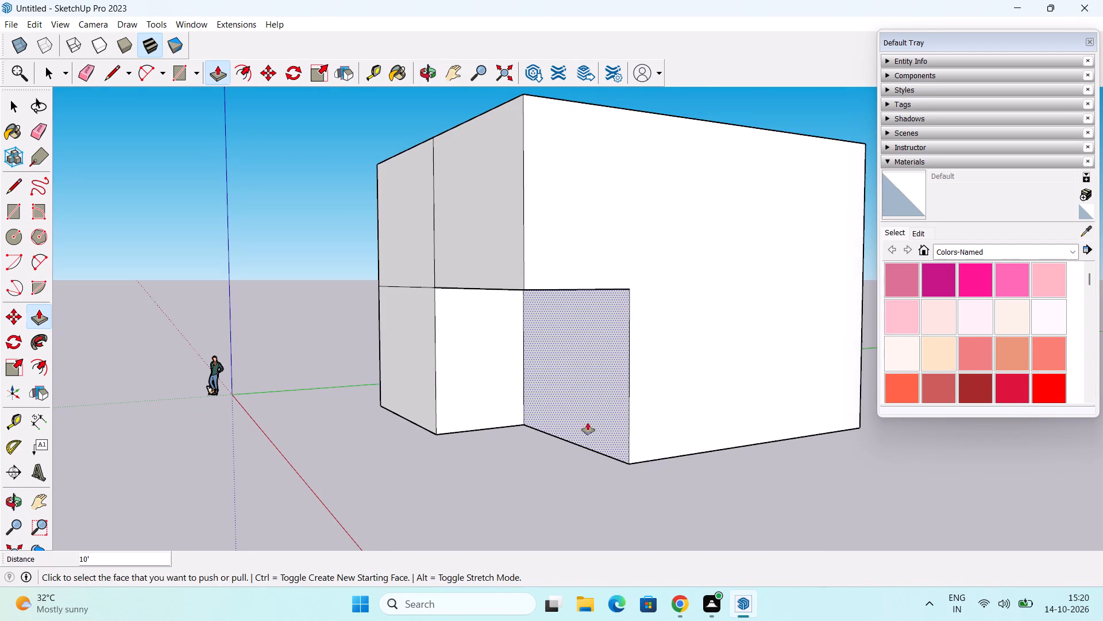
pyautogui.click(557, 401)
pyautogui.write("5'")
pyautogui.press('Return')
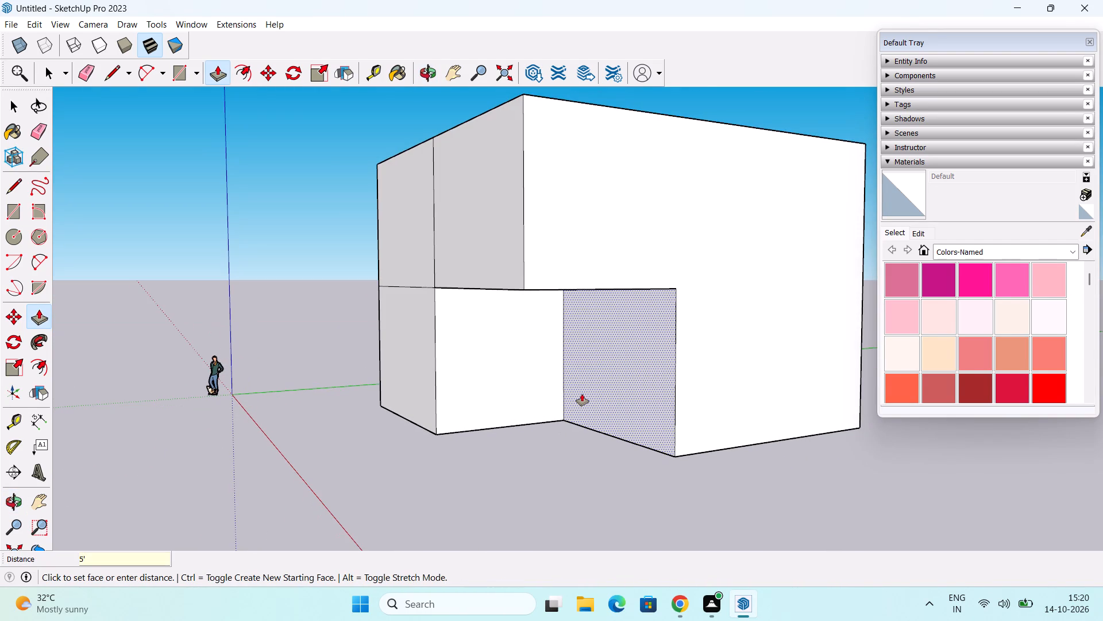
# Examine the deepened recess and the divided front face from several angles.
pyautogui.moveTo(558, 417); pyautogui.dragTo(532, 417, button='middle')
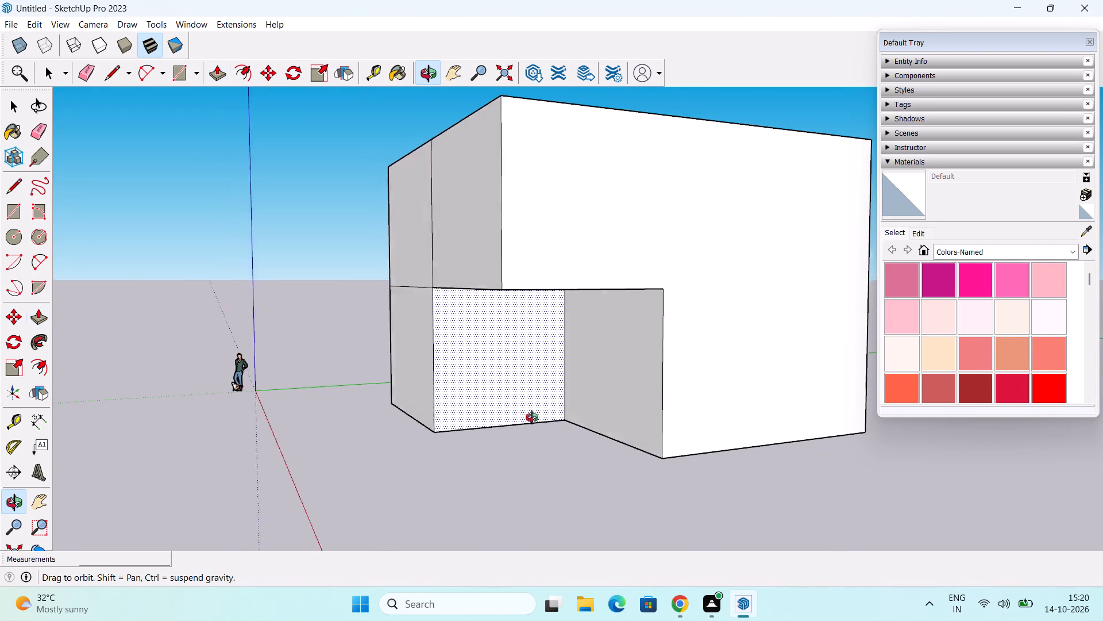
pyautogui.moveTo(532, 417); pyautogui.dragTo(600, 452, button='middle')
pyautogui.moveTo(445, 466); pyautogui.dragTo(564, 459, button='middle')
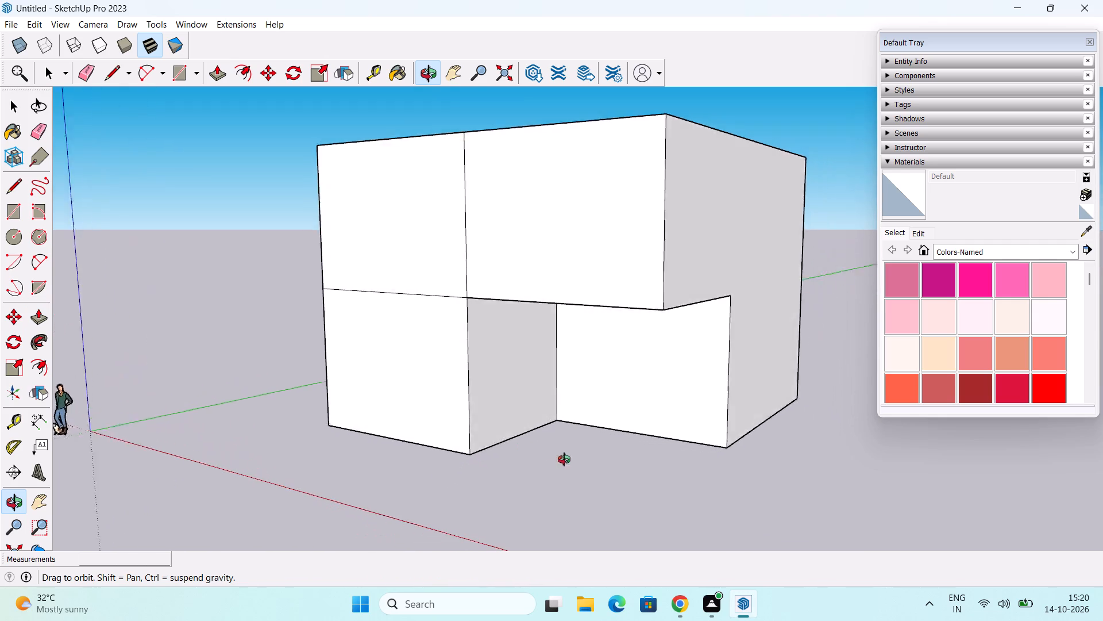
pyautogui.moveTo(564, 459); pyautogui.dragTo(579, 466, button='middle')
pyautogui.press('space')
pyautogui.moveTo(527, 415); pyautogui.dragTo(542, 434, button='middle')
pyautogui.scroll(1, 322, 297)
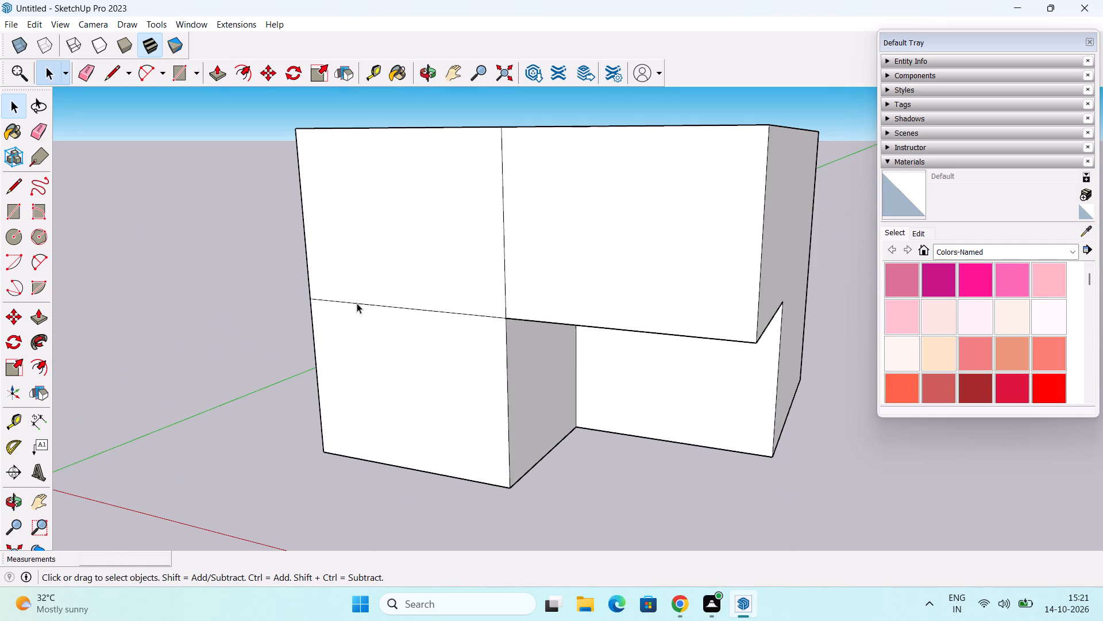
pyautogui.moveTo(357, 303); pyautogui.dragTo(348, 328, button='middle')
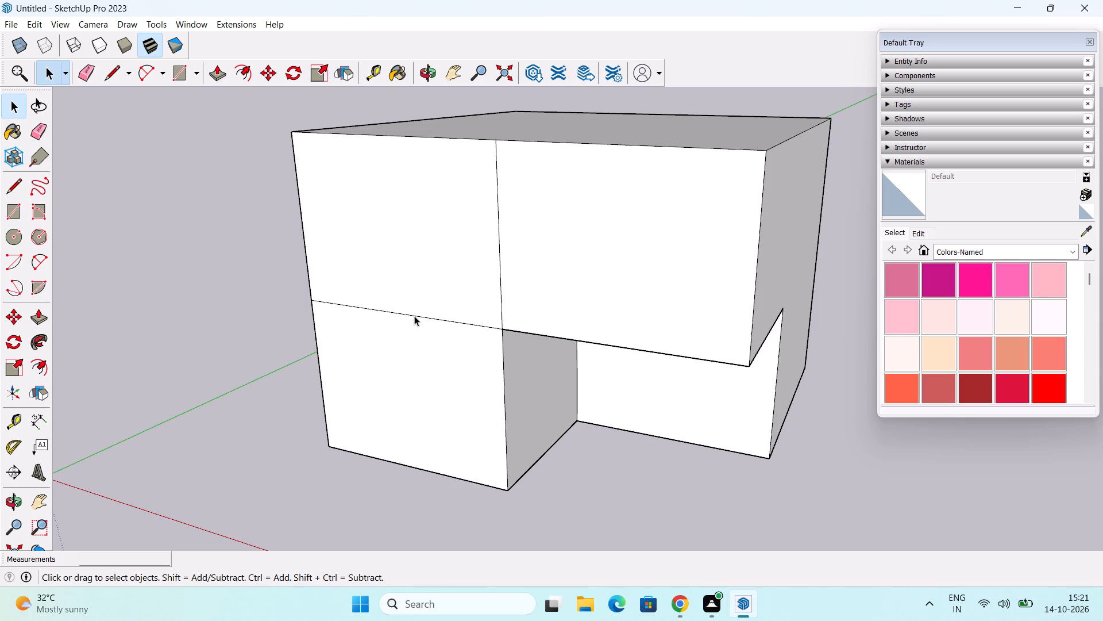
# Copy the front edge directly above the recess upward by 2' across the upper-right quadrant.
pyautogui.scroll(2, 499, 319)
pyautogui.moveTo(511, 331); pyautogui.dragTo(476, 299, button='middle')
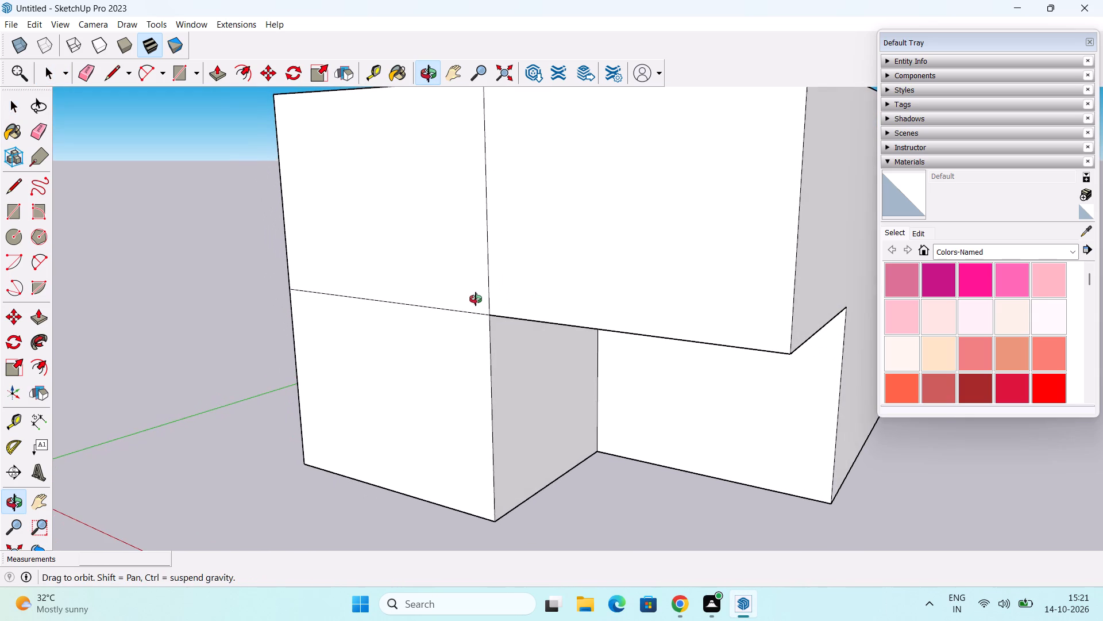
pyautogui.moveTo(476, 299); pyautogui.dragTo(502, 333, button='middle')
pyautogui.keyDown('shift'); pyautogui.moveTo(500, 333); pyautogui.dragTo(468, 357, button='middle'); pyautogui.keyUp('shift')
pyautogui.middleClick(487, 359)
pyautogui.scroll(2, 484, 355)
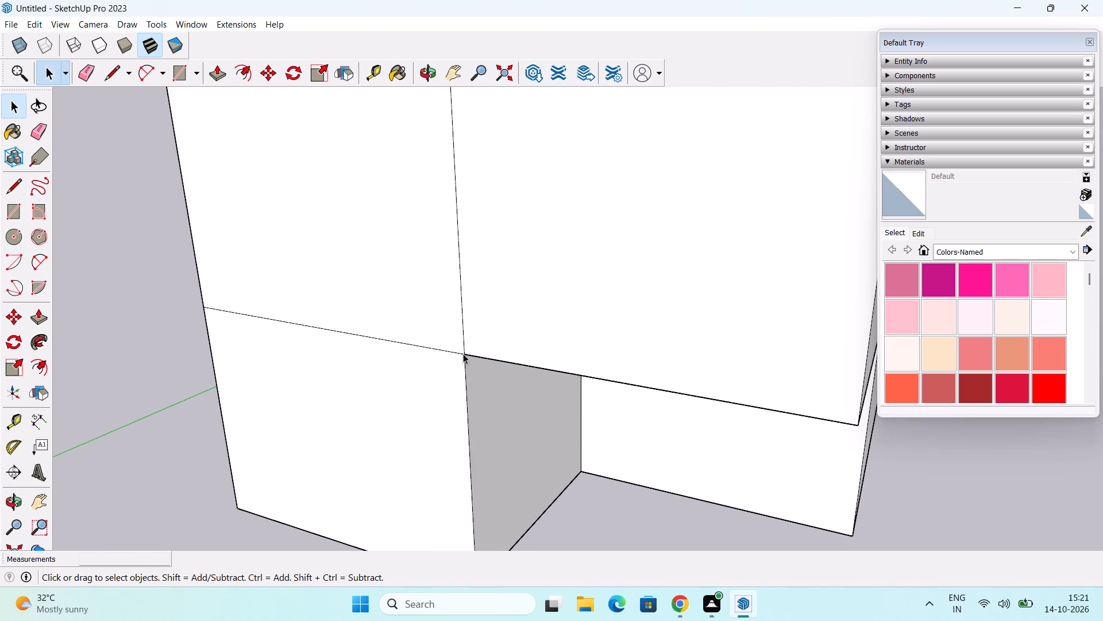
pyautogui.click(473, 356)
pyautogui.press('m')
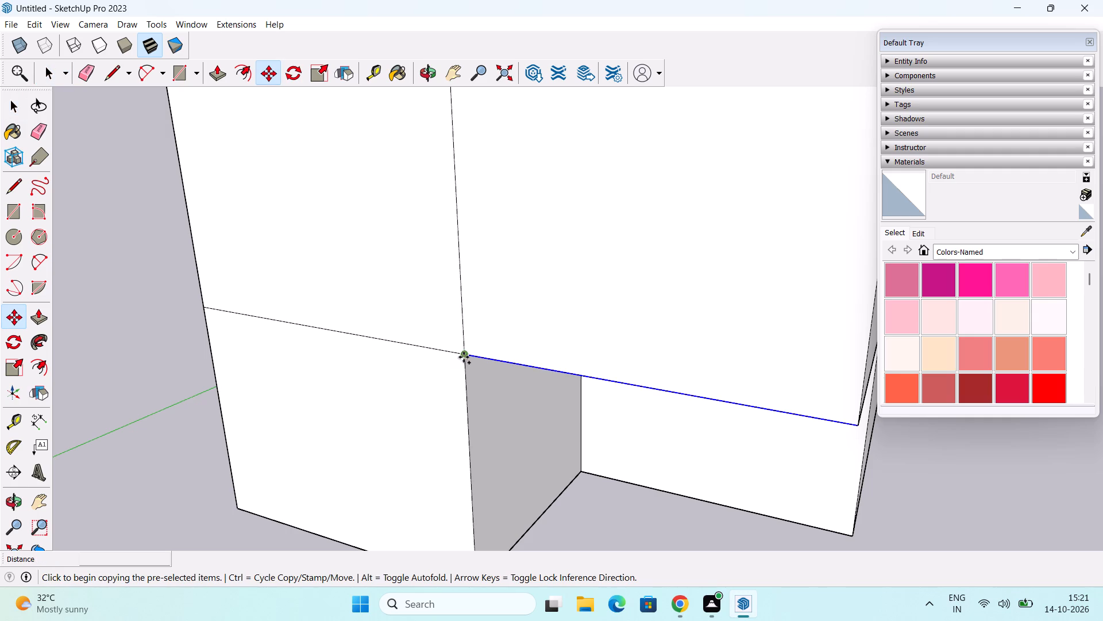
pyautogui.click(464, 357)
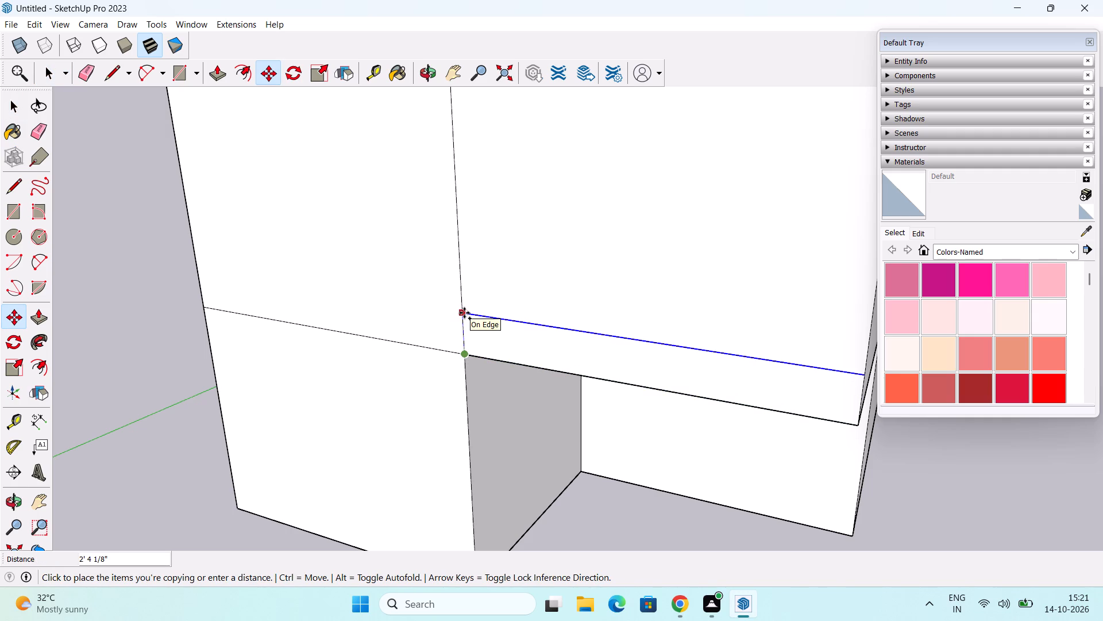
pyautogui.press('2')
pyautogui.press("'")
pyautogui.press('Return')
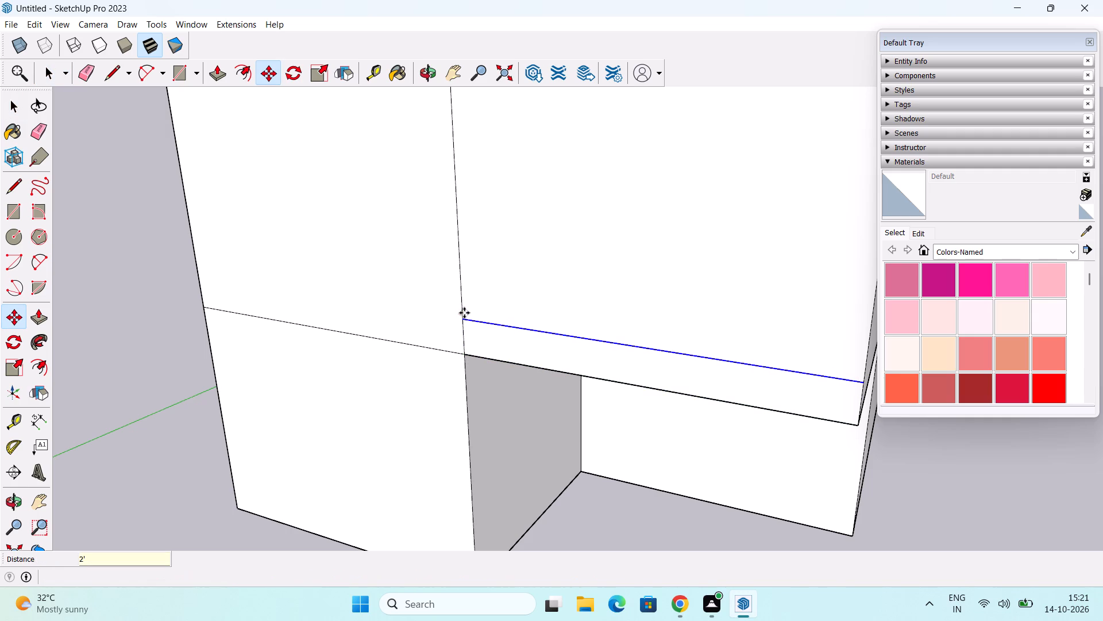
pyautogui.moveTo(487, 395); pyautogui.dragTo(459, 374, button='middle')
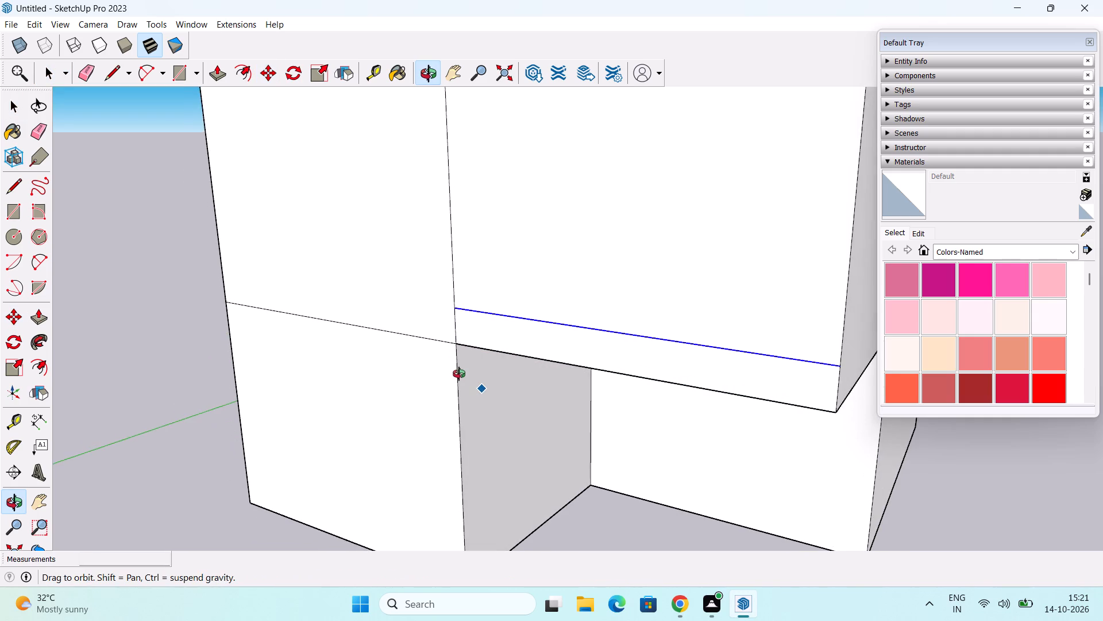
pyautogui.moveTo(459, 374); pyautogui.dragTo(466, 344, button='middle')
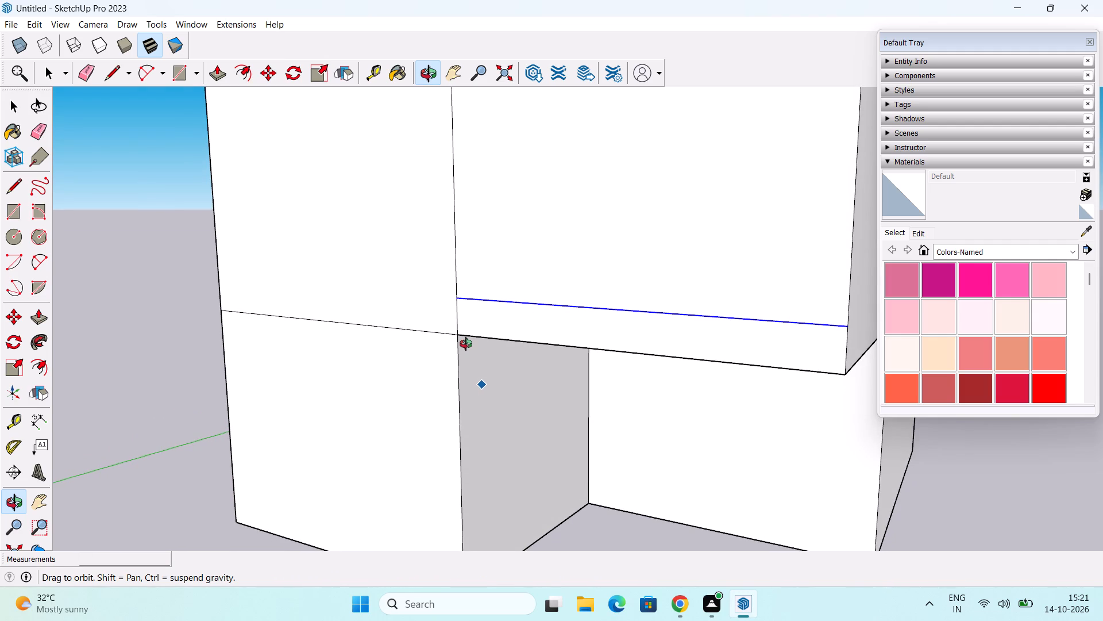
# Examine the copied edge above the recess and the surrounding front face from several angles.
pyautogui.moveTo(466, 344); pyautogui.dragTo(280, 283, button='middle')
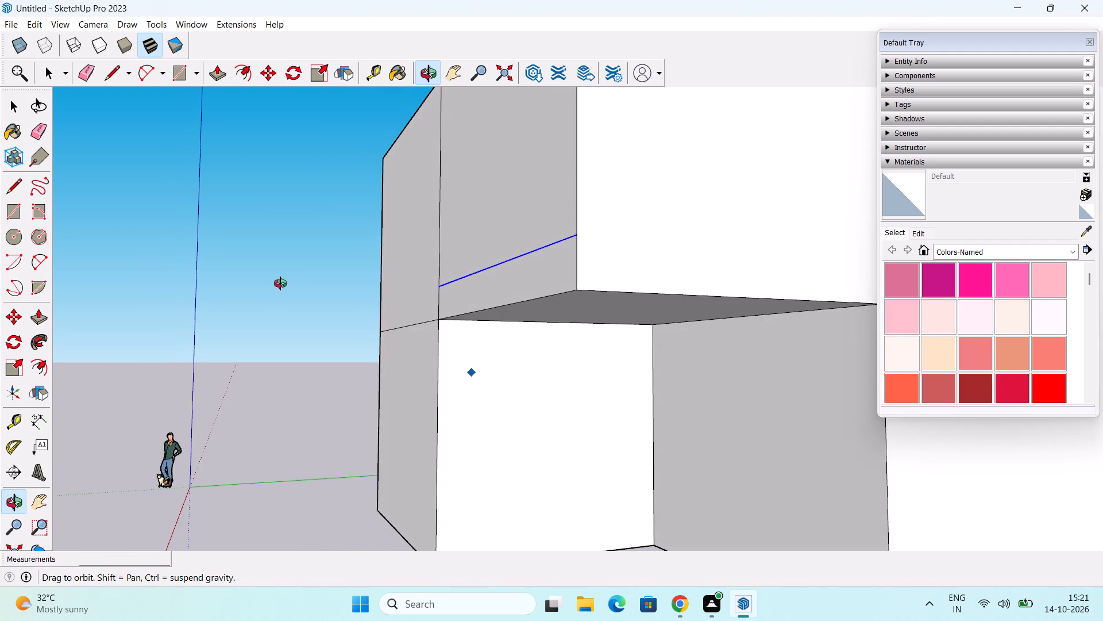
pyautogui.moveTo(280, 283); pyautogui.dragTo(364, 341, button='middle')
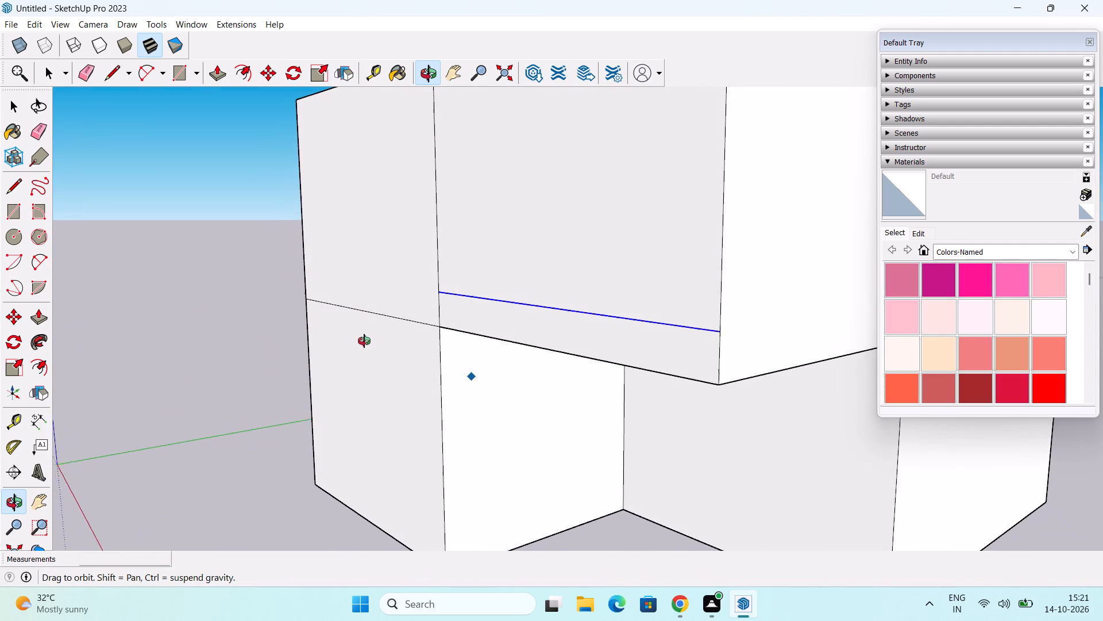
pyautogui.moveTo(364, 341); pyautogui.dragTo(358, 355, button='middle')
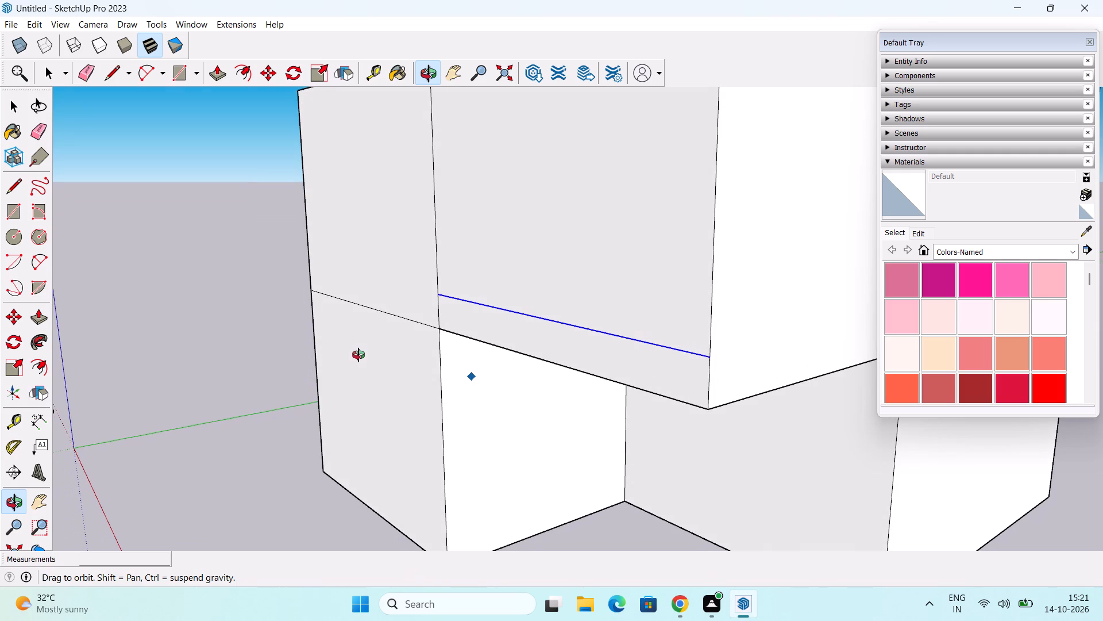
pyautogui.moveTo(358, 355); pyautogui.dragTo(358, 358, button='middle')
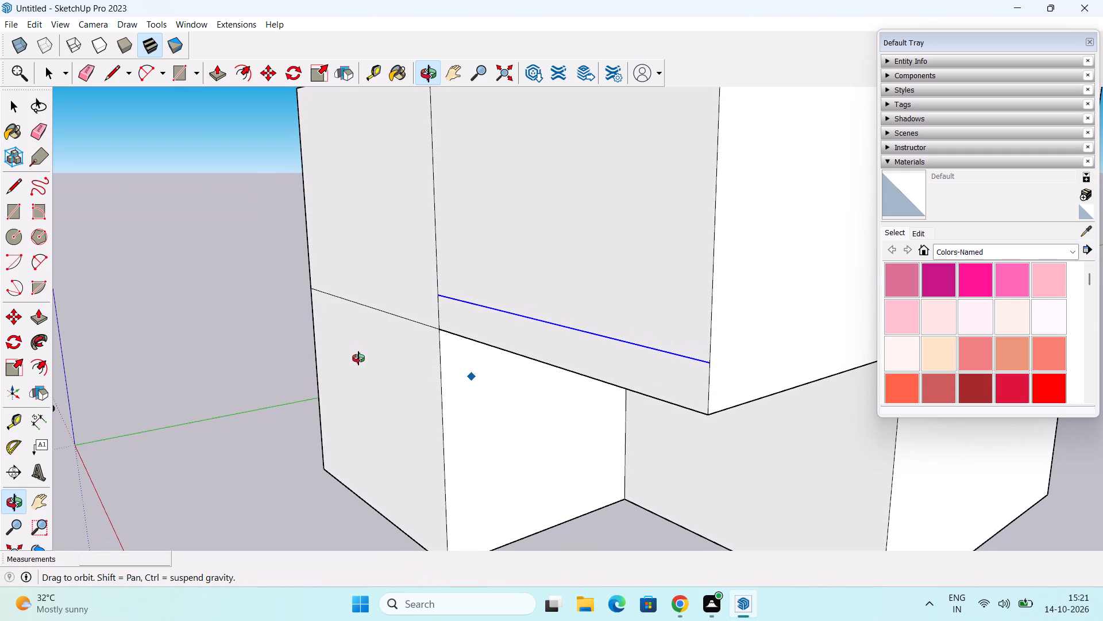
pyautogui.moveTo(358, 358); pyautogui.dragTo(369, 392, button='middle')
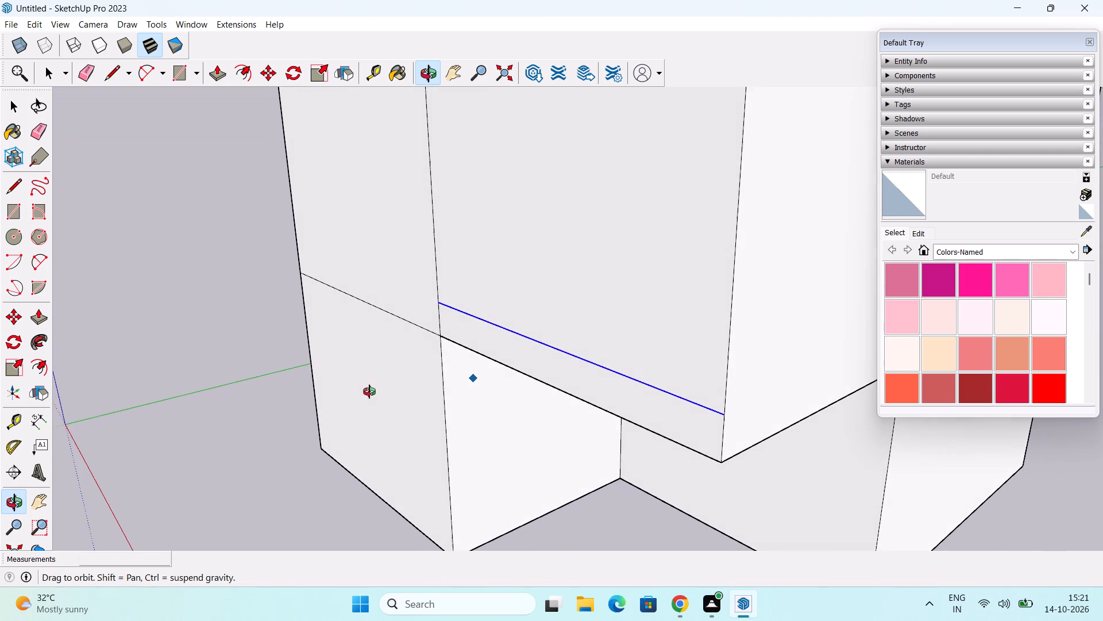
pyautogui.moveTo(369, 392); pyautogui.dragTo(372, 395, button='middle')
pyautogui.keyDown('shift'); pyautogui.moveTo(409, 380); pyautogui.dragTo(411, 398, button='middle'); pyautogui.keyUp('shift')
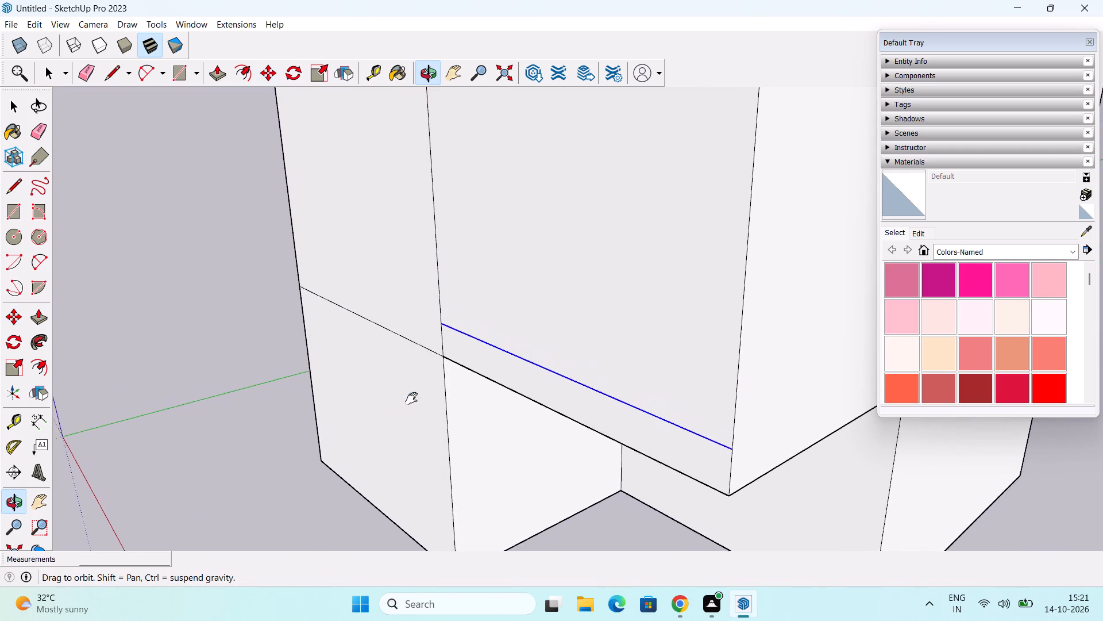
pyautogui.keyDown('shift'); pyautogui.moveTo(411, 398); pyautogui.dragTo(406, 428, button='middle'); pyautogui.keyUp('shift')
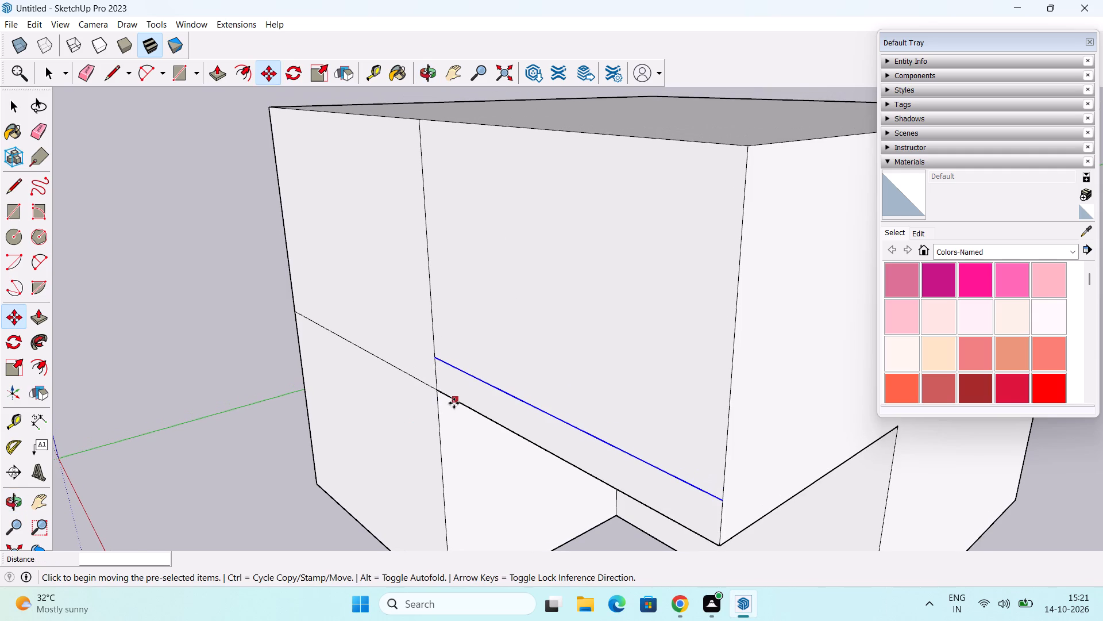
pyautogui.scroll(-1, 454, 403)
pyautogui.moveTo(454, 403); pyautogui.dragTo(464, 397, button='middle')
pyautogui.moveTo(463, 402); pyautogui.dragTo(507, 389, button='middle')
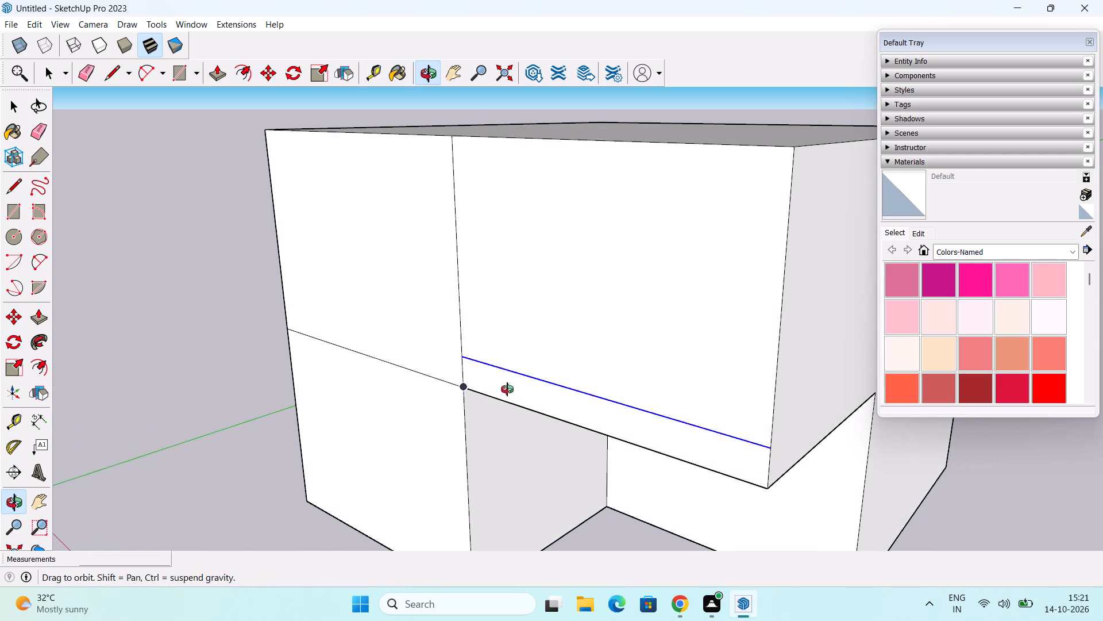
pyautogui.moveTo(507, 389); pyautogui.dragTo(506, 399, button='middle')
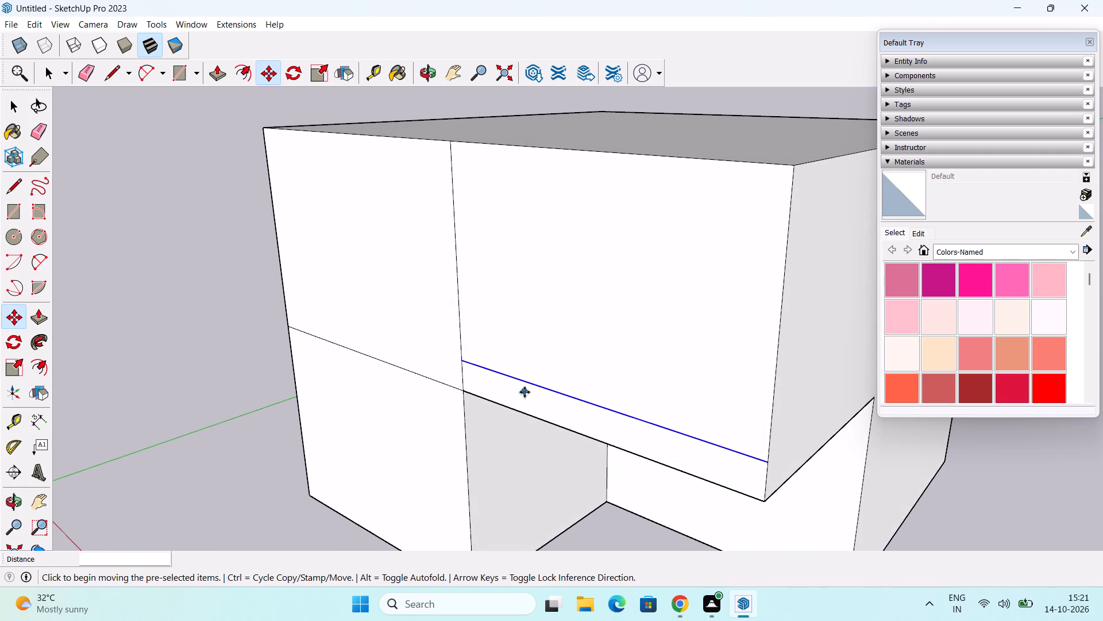
# Delete the copied edge that crosses the upper-right quadrant just above the recess.
pyautogui.press('space')
pyautogui.click(551, 390)
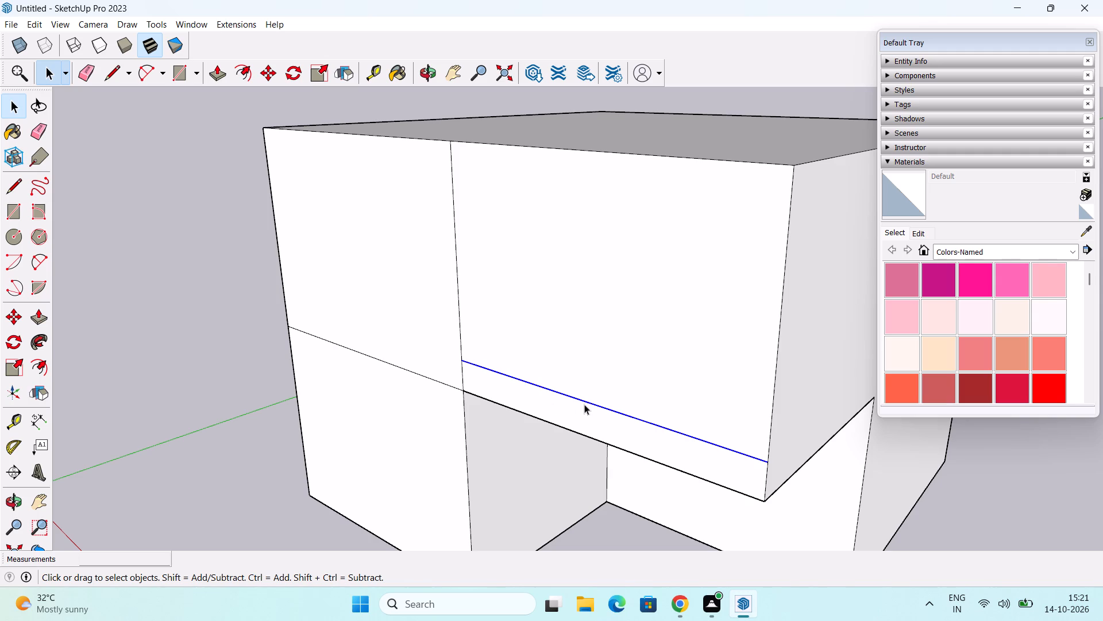
pyautogui.press('Delete')
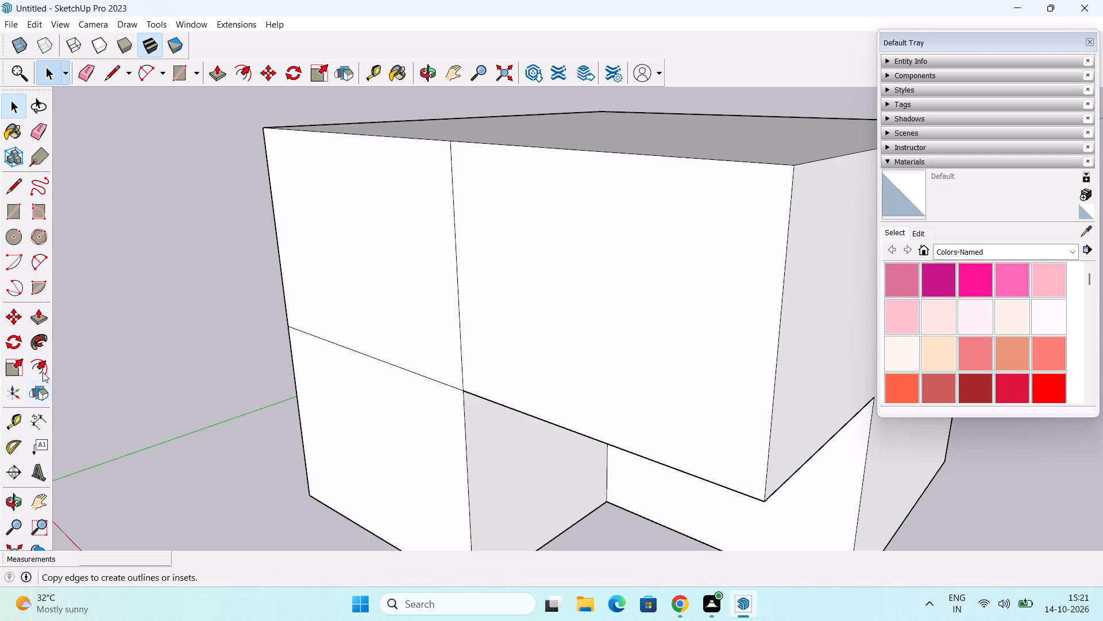
# Offset the outline of the front face's upper-right quadrant inward by 2'.
pyautogui.click(43, 368)
pyautogui.click(481, 346)
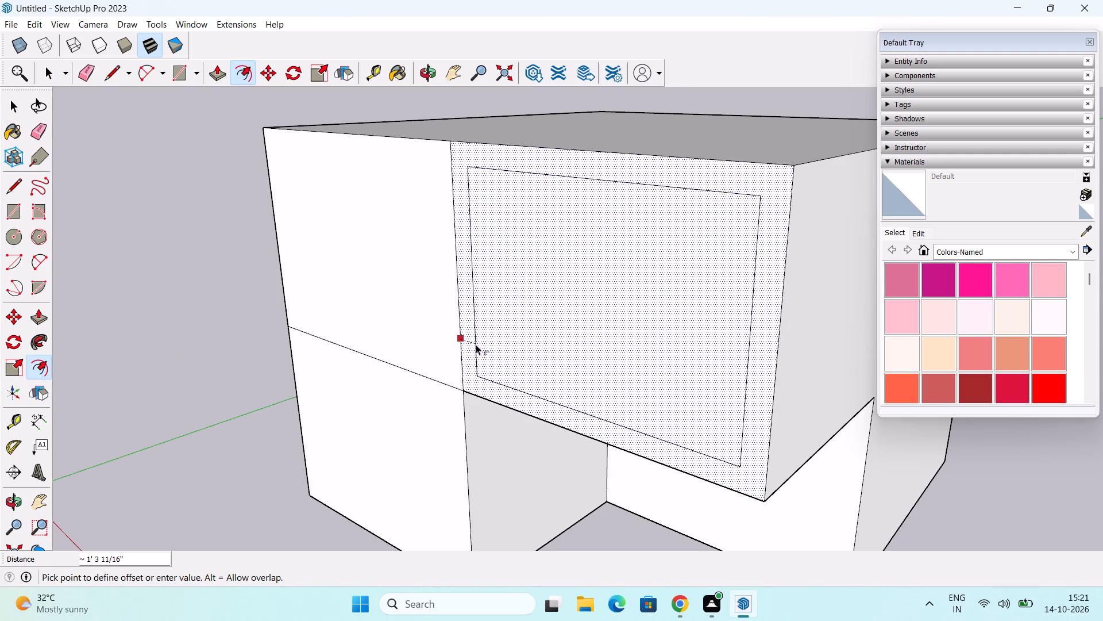
pyautogui.moveTo(476, 344); pyautogui.dragTo(545, 325, button='middle')
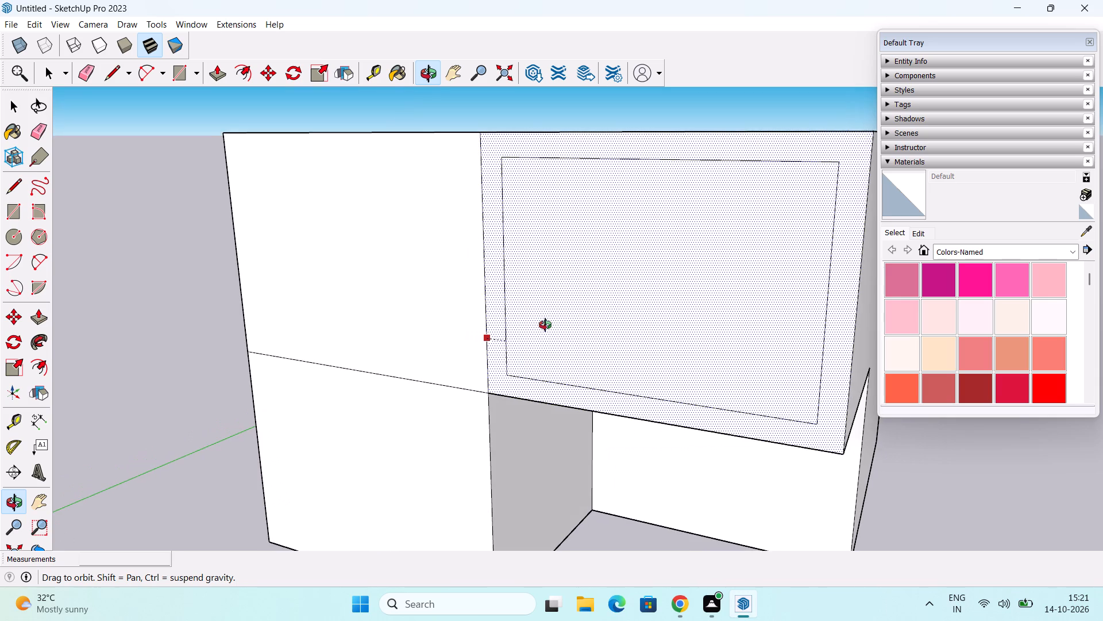
pyautogui.moveTo(545, 325); pyautogui.dragTo(495, 343, button='middle')
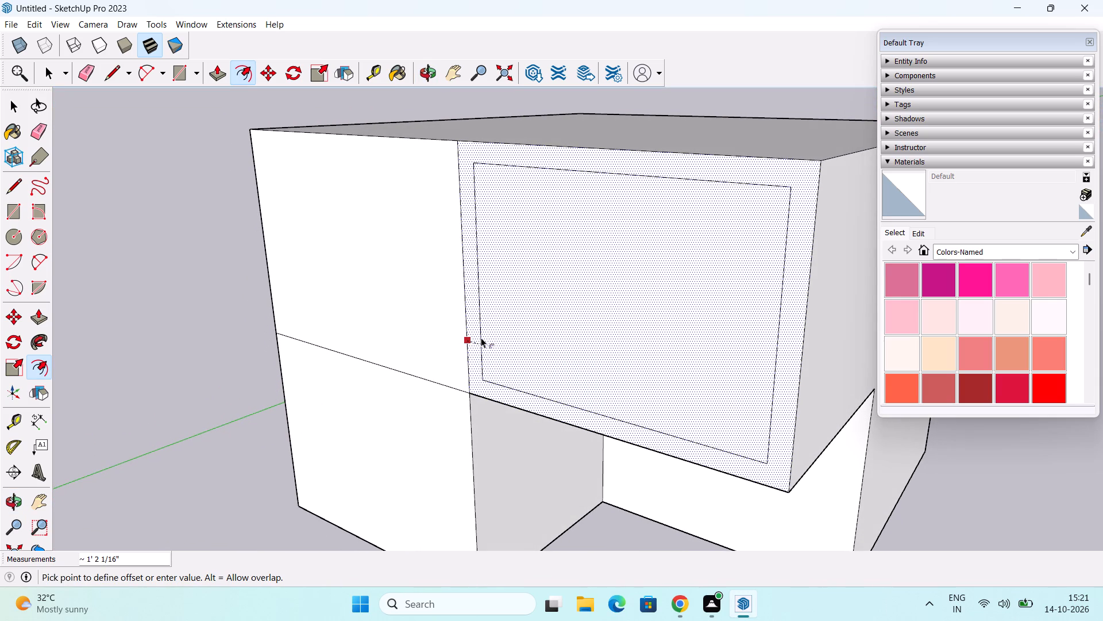
pyautogui.write("2'")
pyautogui.press('Return')
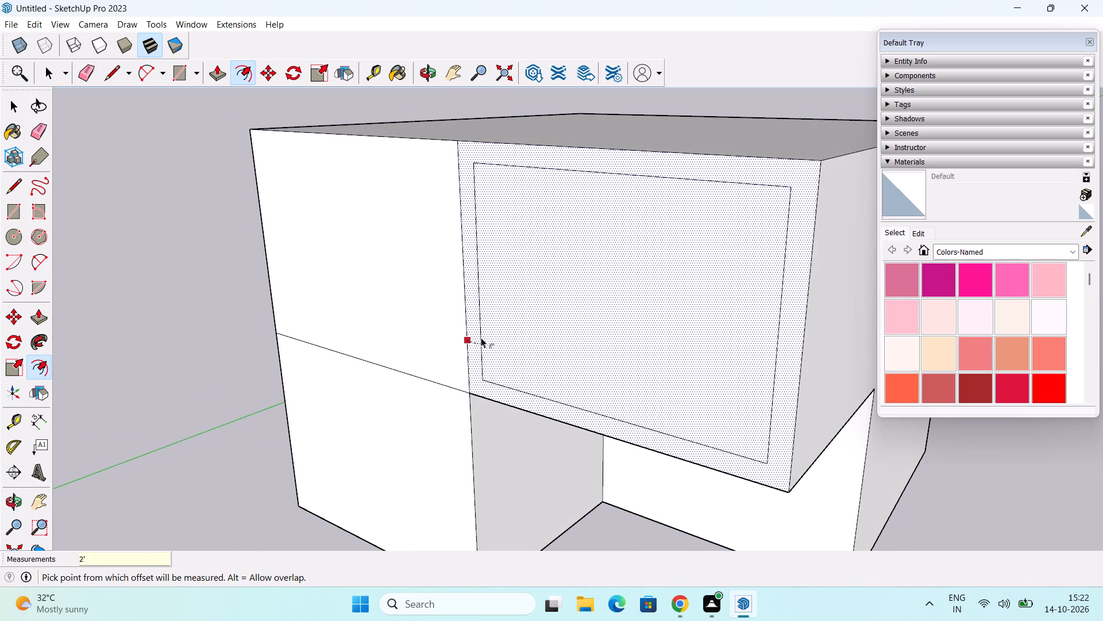
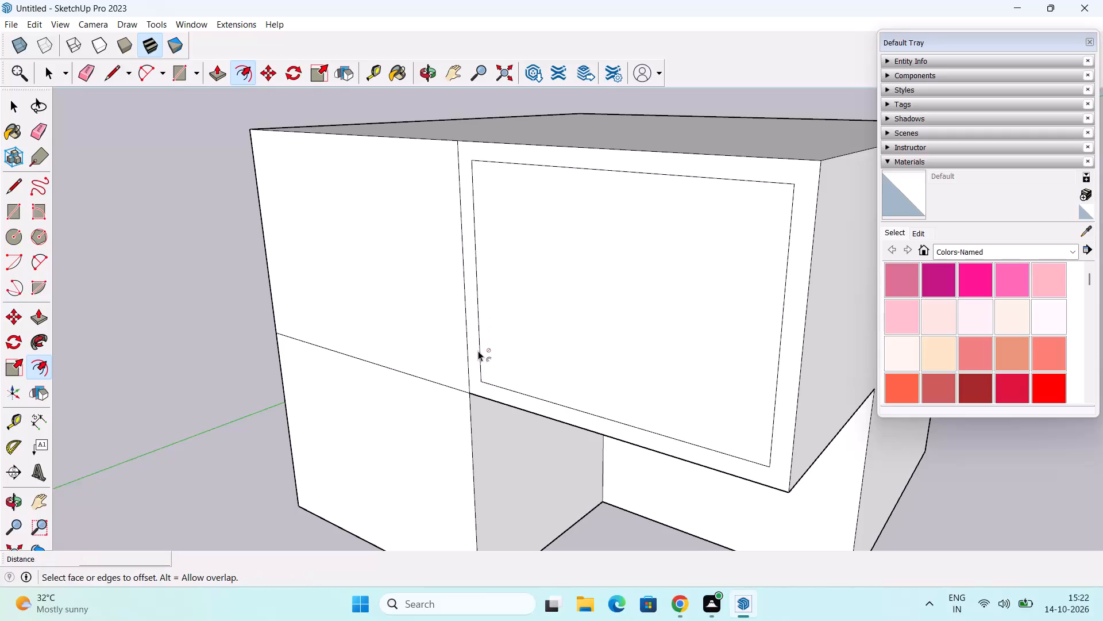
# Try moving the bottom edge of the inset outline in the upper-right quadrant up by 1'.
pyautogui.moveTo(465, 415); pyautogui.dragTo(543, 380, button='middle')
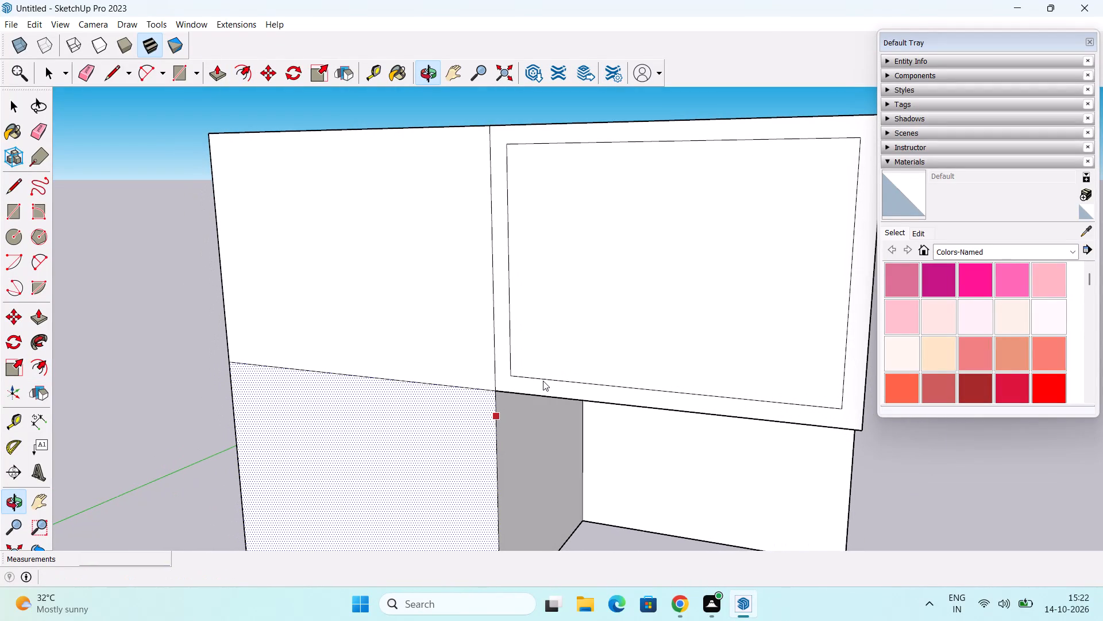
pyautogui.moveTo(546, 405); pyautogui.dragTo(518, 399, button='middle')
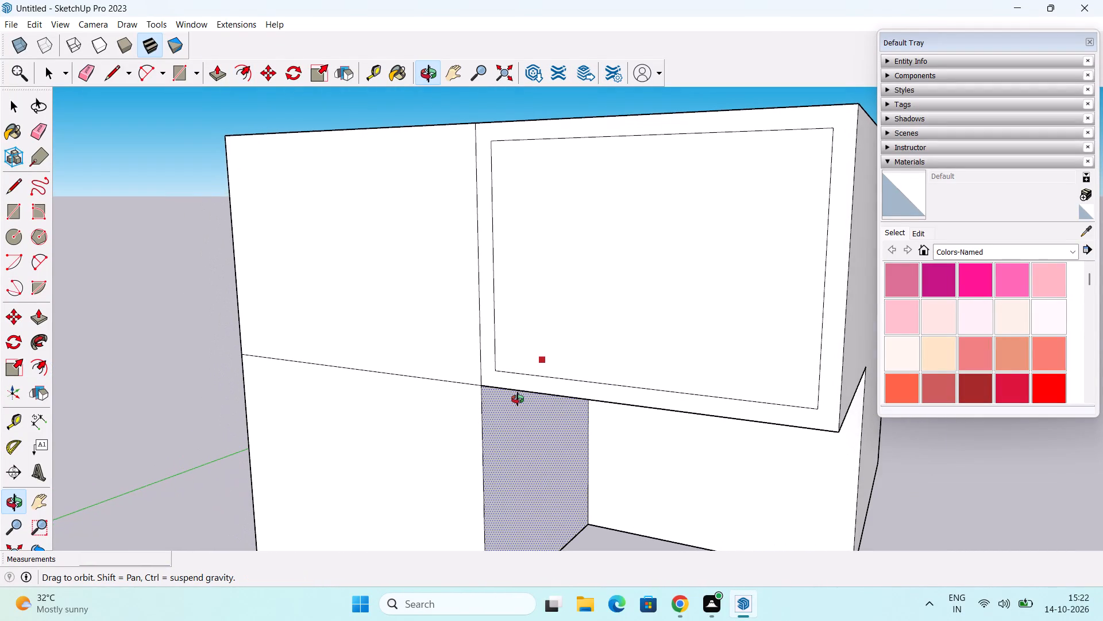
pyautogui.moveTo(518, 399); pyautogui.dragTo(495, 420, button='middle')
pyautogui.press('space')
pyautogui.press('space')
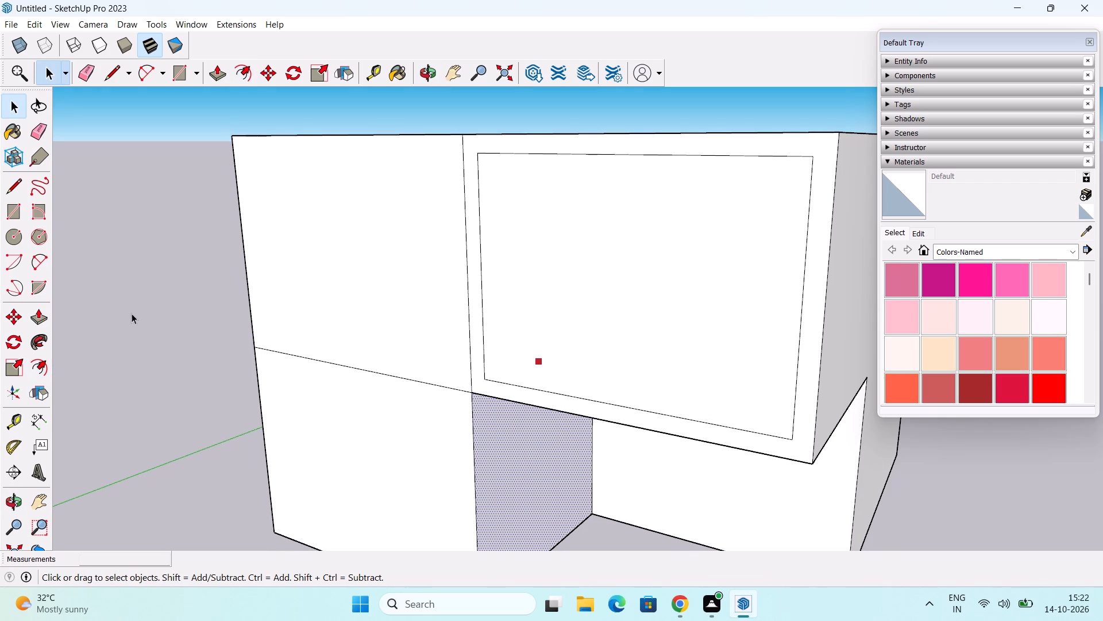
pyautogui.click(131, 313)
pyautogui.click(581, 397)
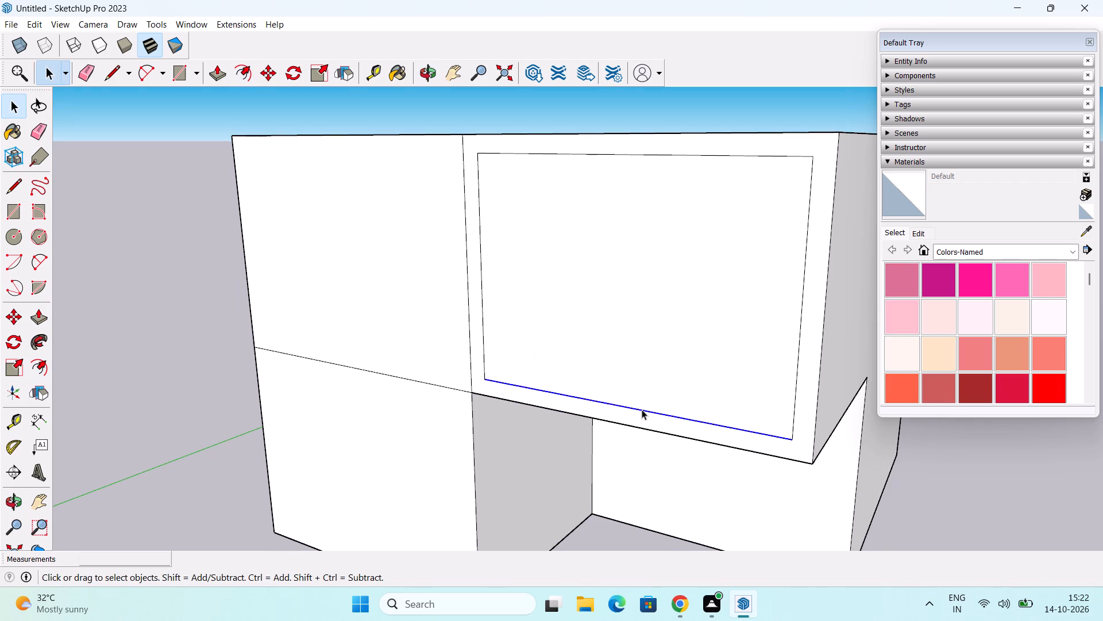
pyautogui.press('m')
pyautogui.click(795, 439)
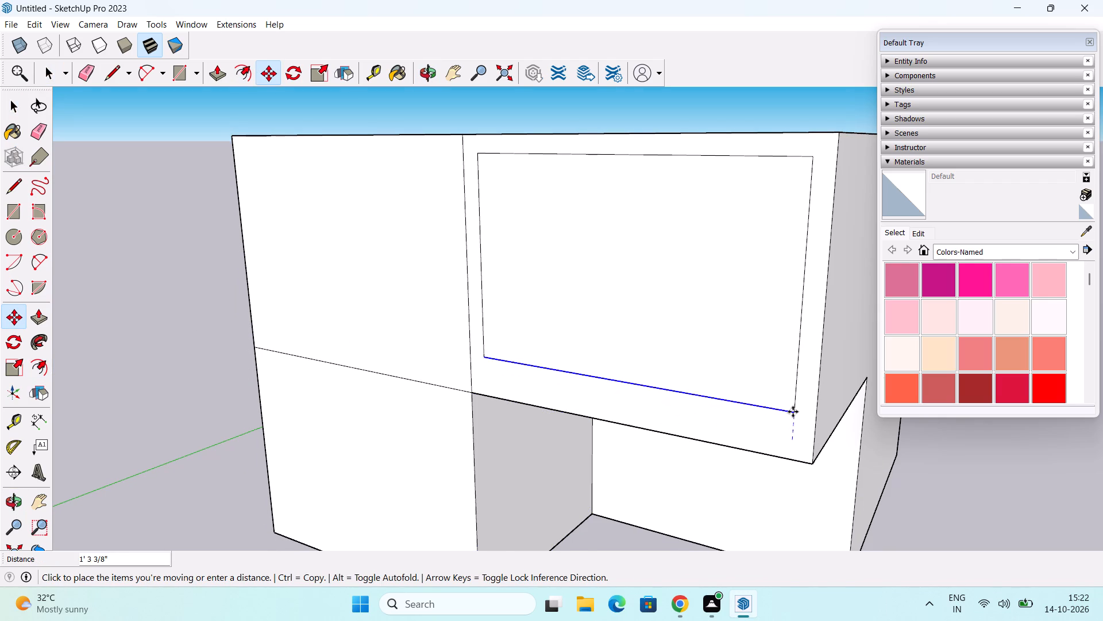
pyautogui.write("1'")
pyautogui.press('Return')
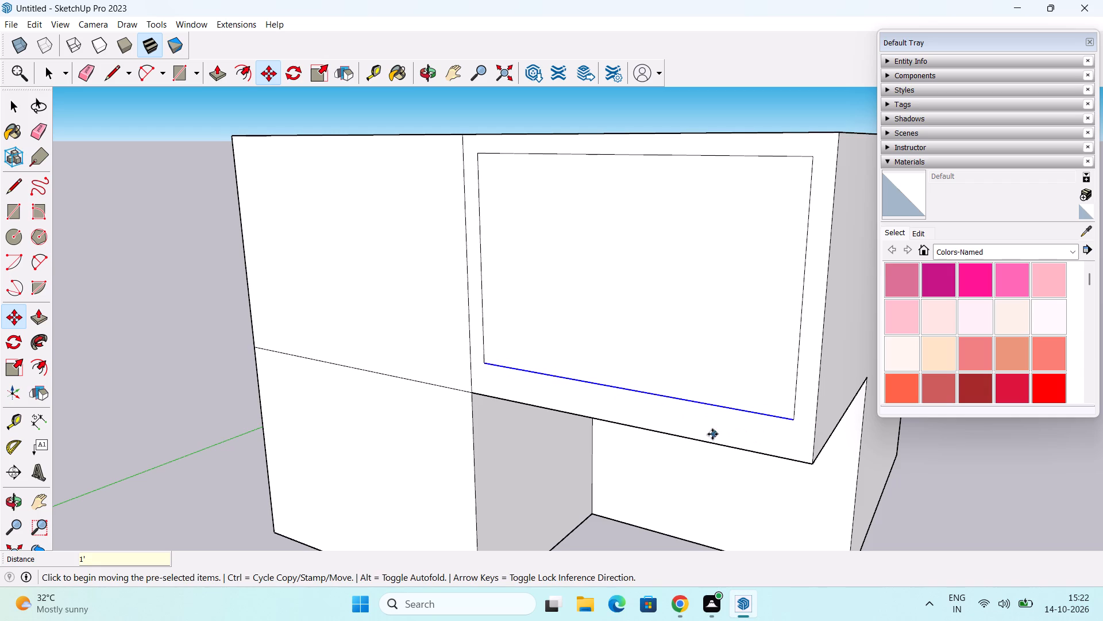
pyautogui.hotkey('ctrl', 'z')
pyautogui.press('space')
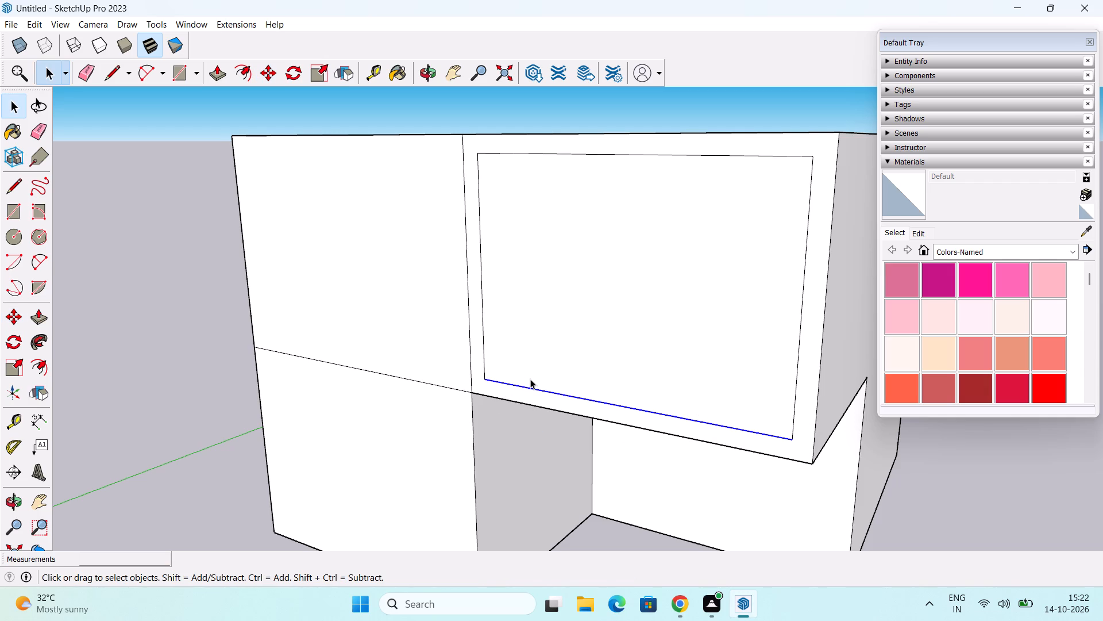
# Draw lines extending the inset outline's bottom edge 21' to the front face's left edge and 1' to its right edge.
pyautogui.press('l')
pyautogui.click(488, 378)
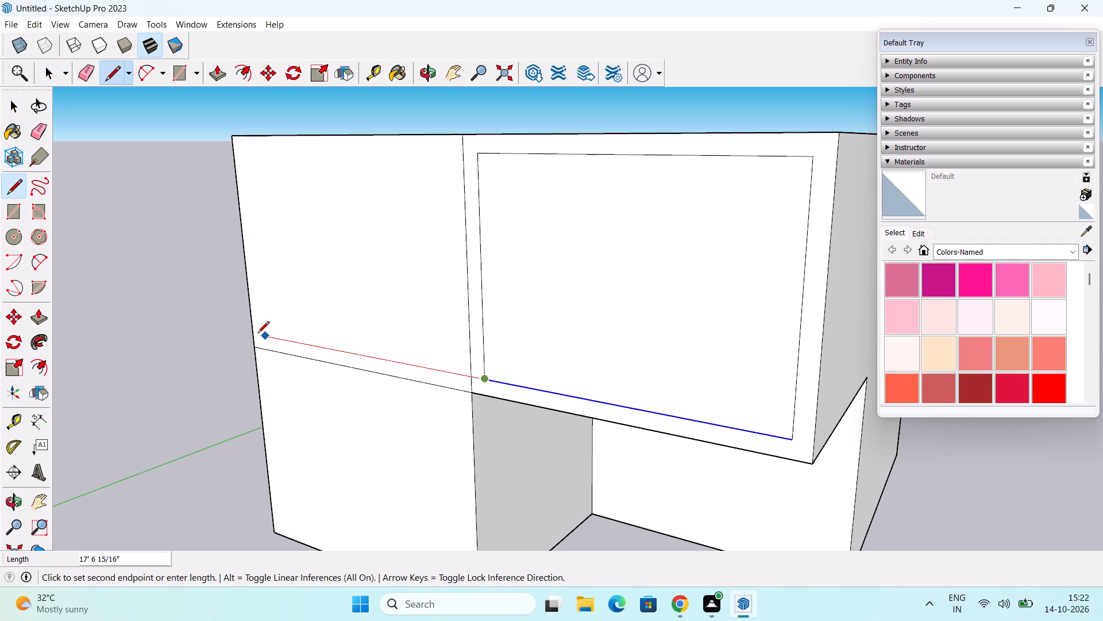
pyautogui.click(257, 334)
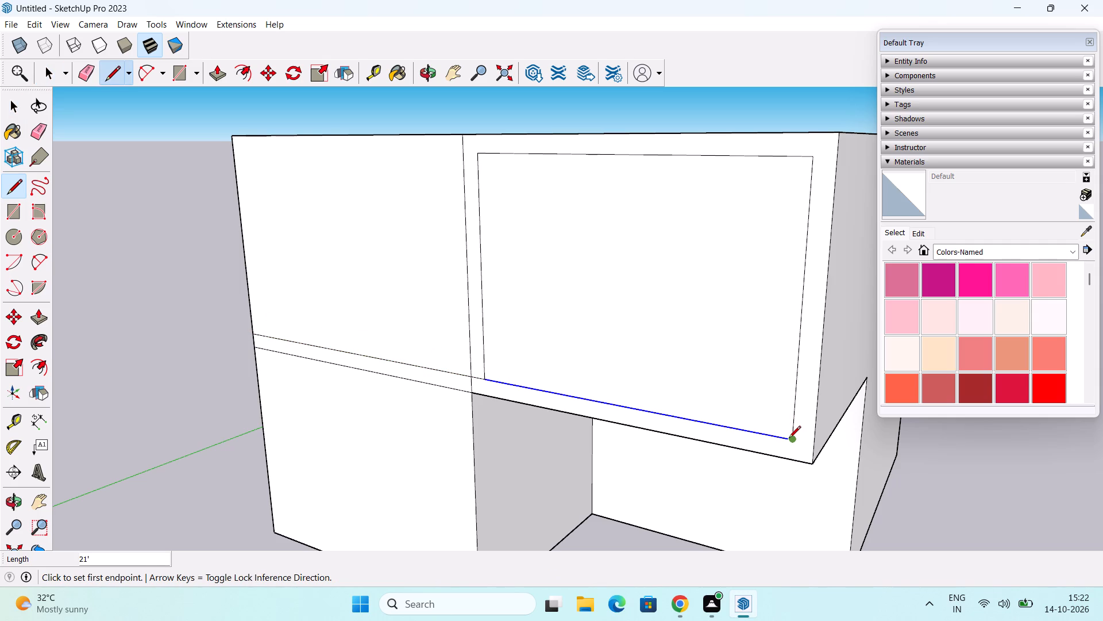
pyautogui.click(789, 439)
pyautogui.click(813, 442)
pyautogui.press('space')
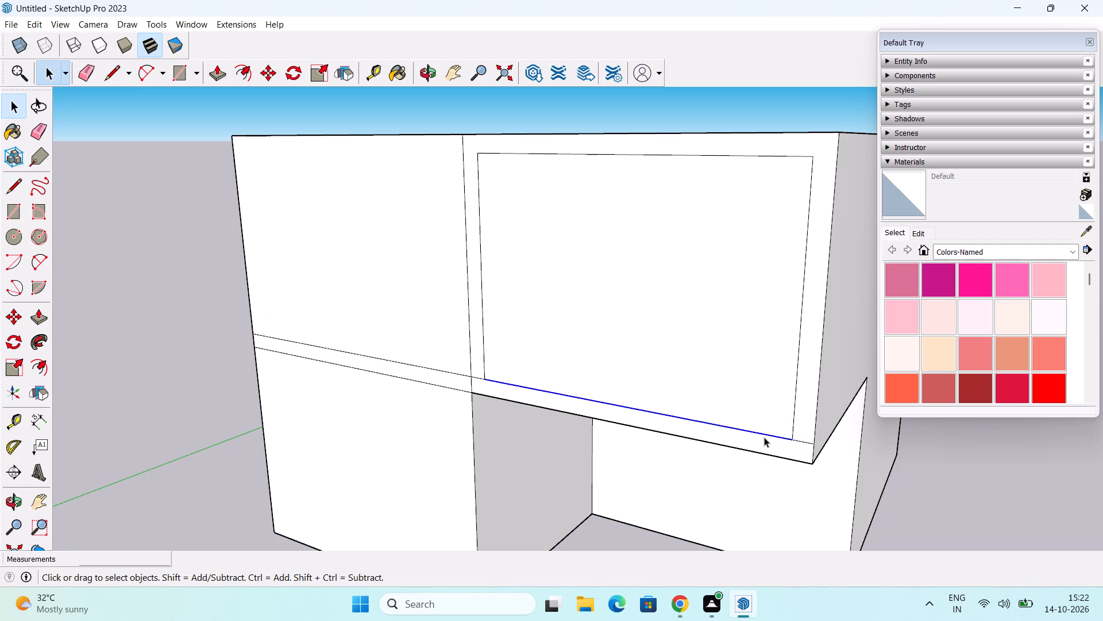
# Copy the inset outline's bottom edge upward by 1' within the upper-right quadrant.
pyautogui.press('m')
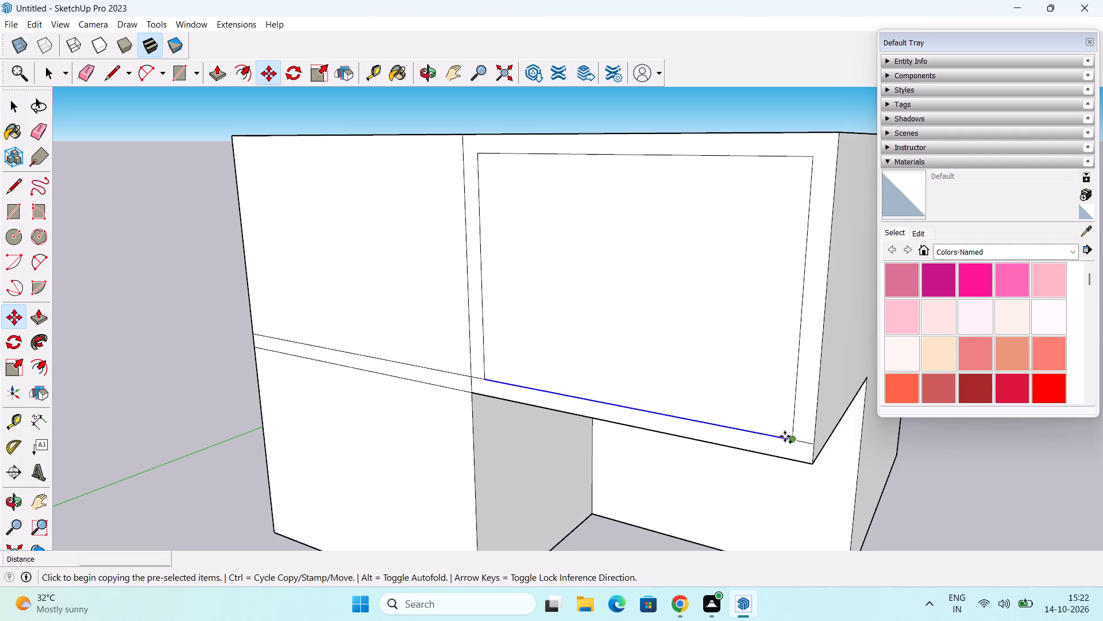
pyautogui.click(792, 436)
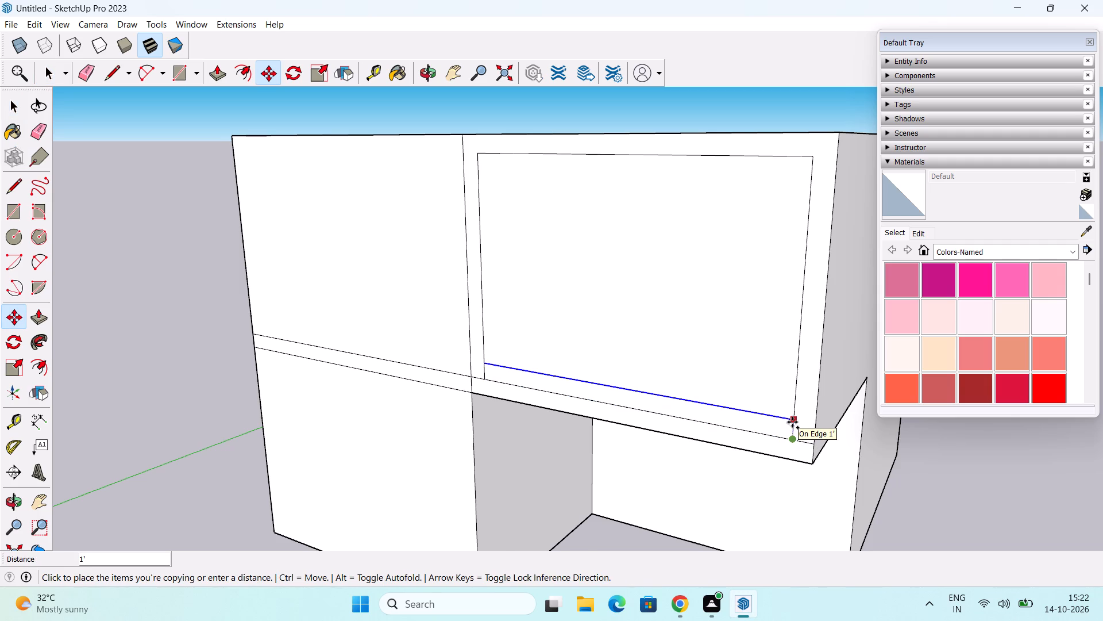
pyautogui.click(792, 422)
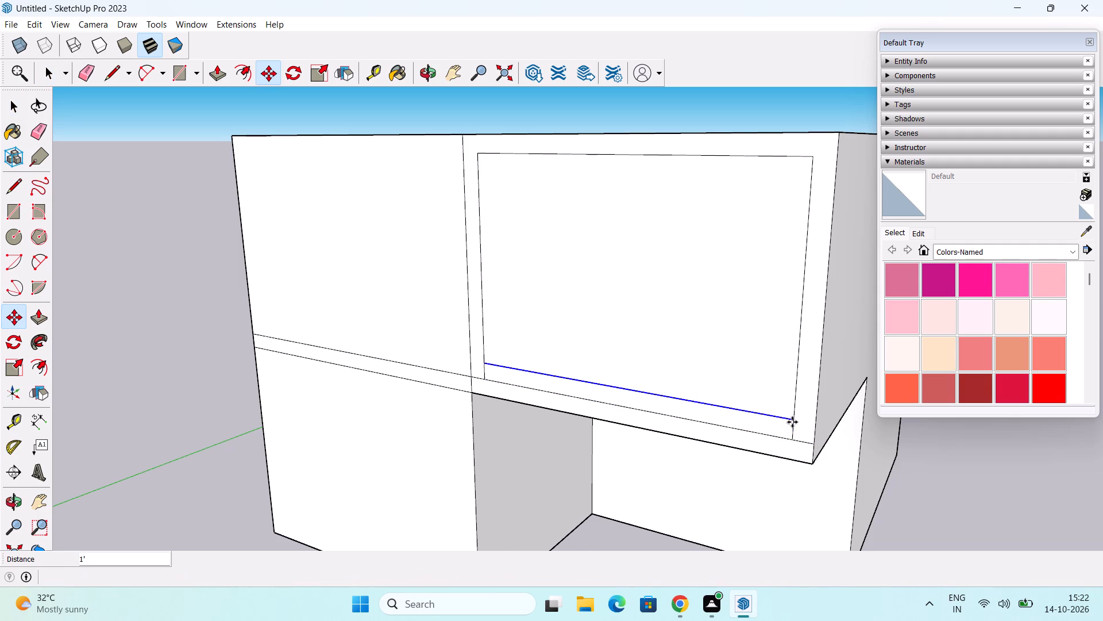
# Push the framed face in the upper-right quadrant 5' into the block.
pyautogui.keyDown('shift'); pyautogui.moveTo(749, 463); pyautogui.dragTo(733, 430, button='middle'); pyautogui.keyUp('shift')
pyautogui.moveTo(716, 438); pyautogui.dragTo(596, 389, button='middle')
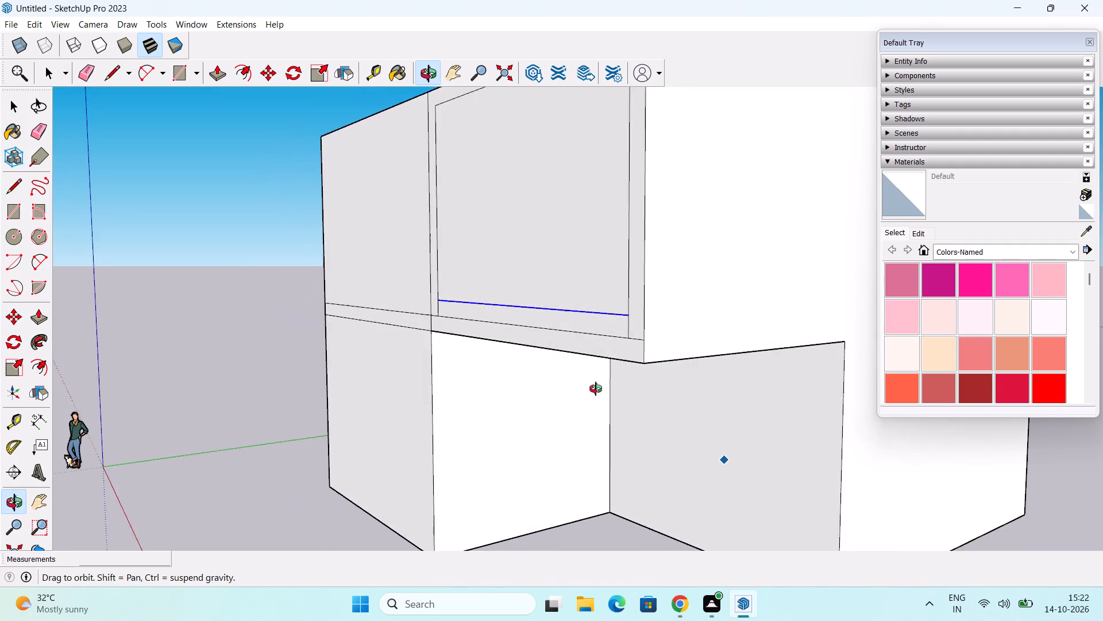
pyautogui.moveTo(596, 389); pyautogui.dragTo(576, 385, button='middle')
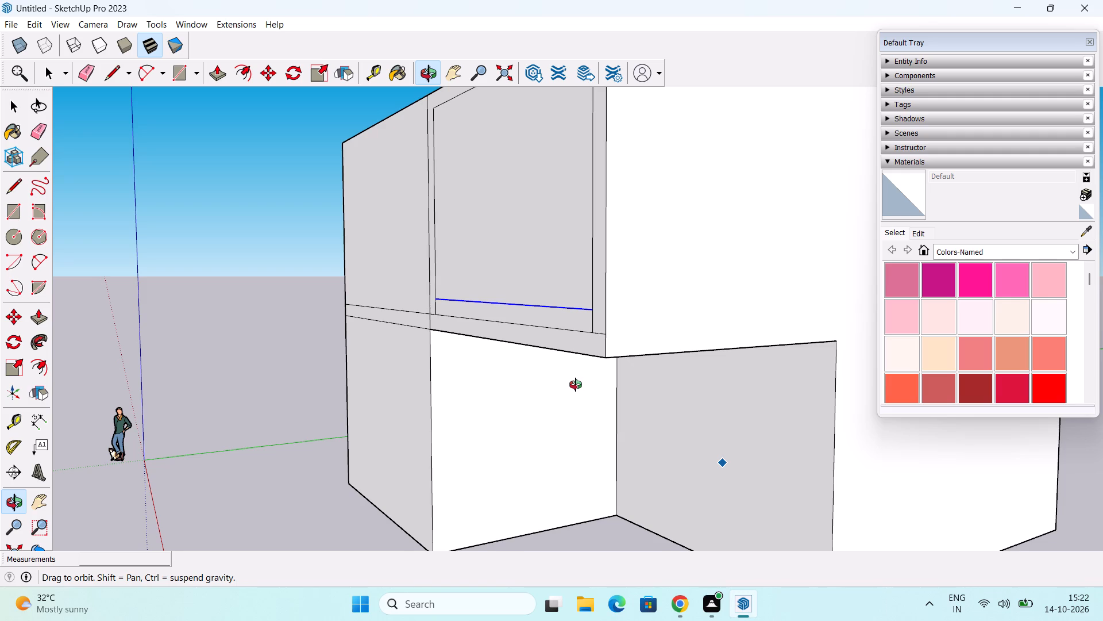
pyautogui.moveTo(576, 385); pyautogui.dragTo(645, 475, button='middle')
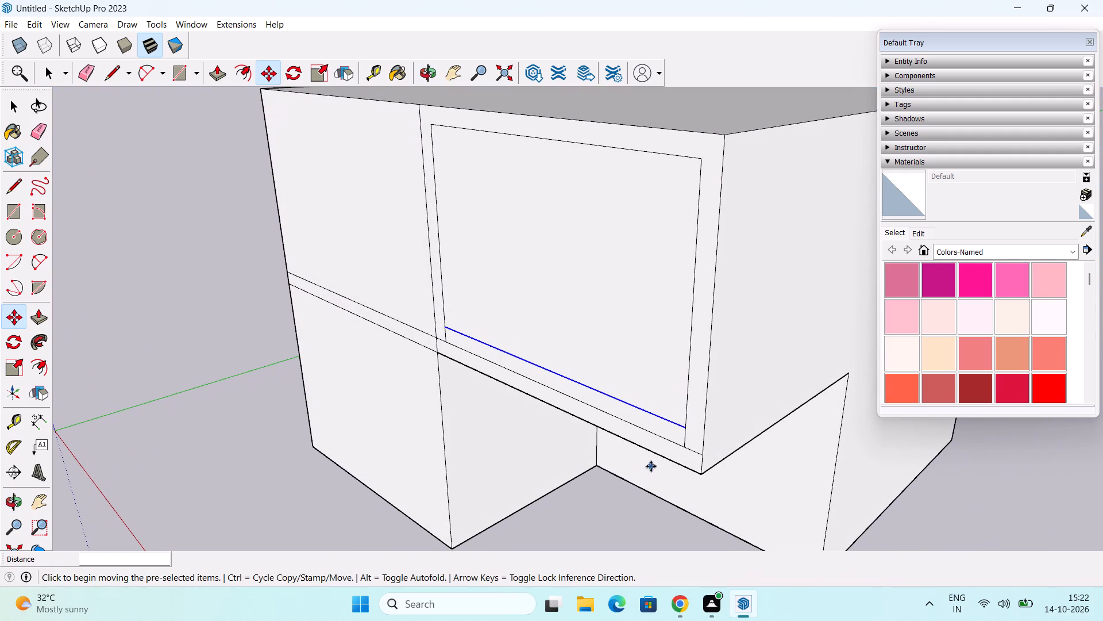
pyautogui.press('space')
pyautogui.press('p')
pyautogui.click(604, 321)
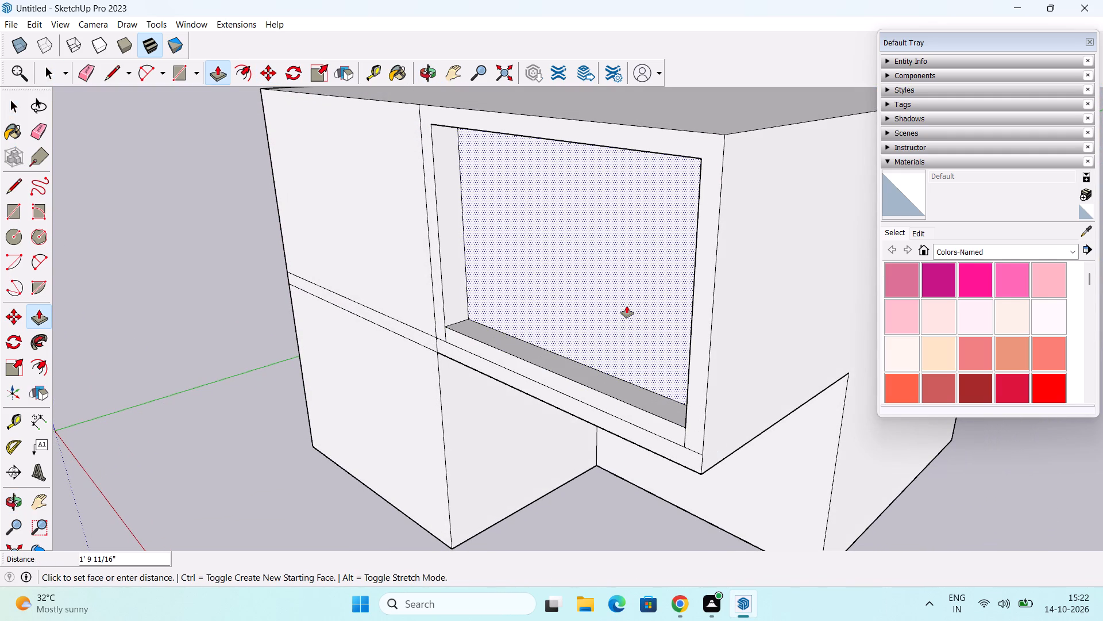
pyautogui.moveTo(627, 306); pyautogui.dragTo(546, 214, button='middle')
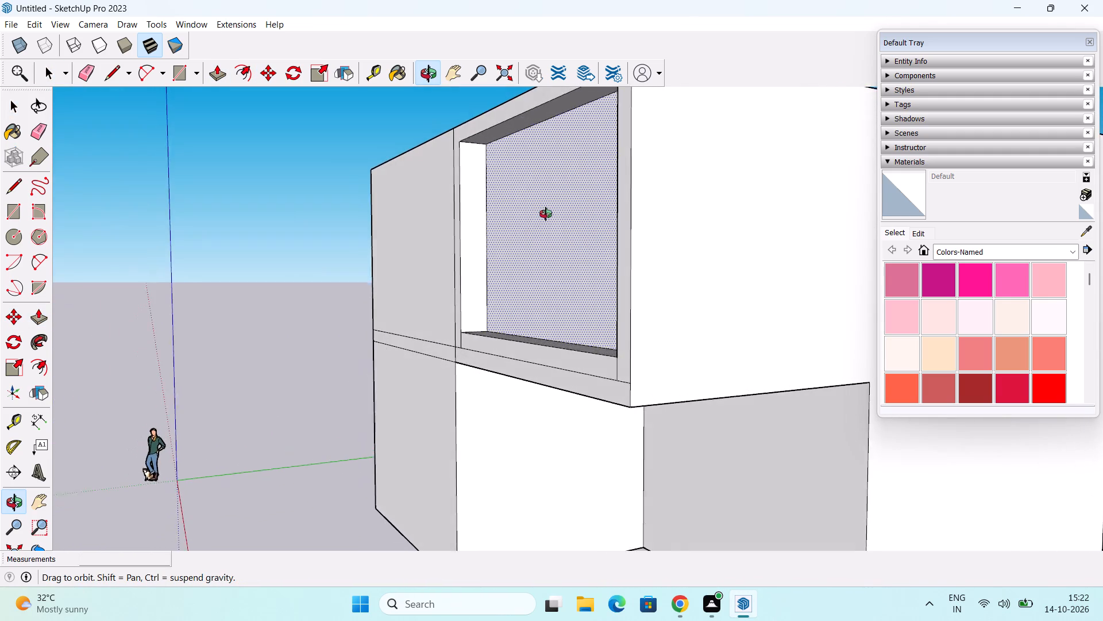
pyautogui.moveTo(546, 214); pyautogui.dragTo(546, 263, button='middle')
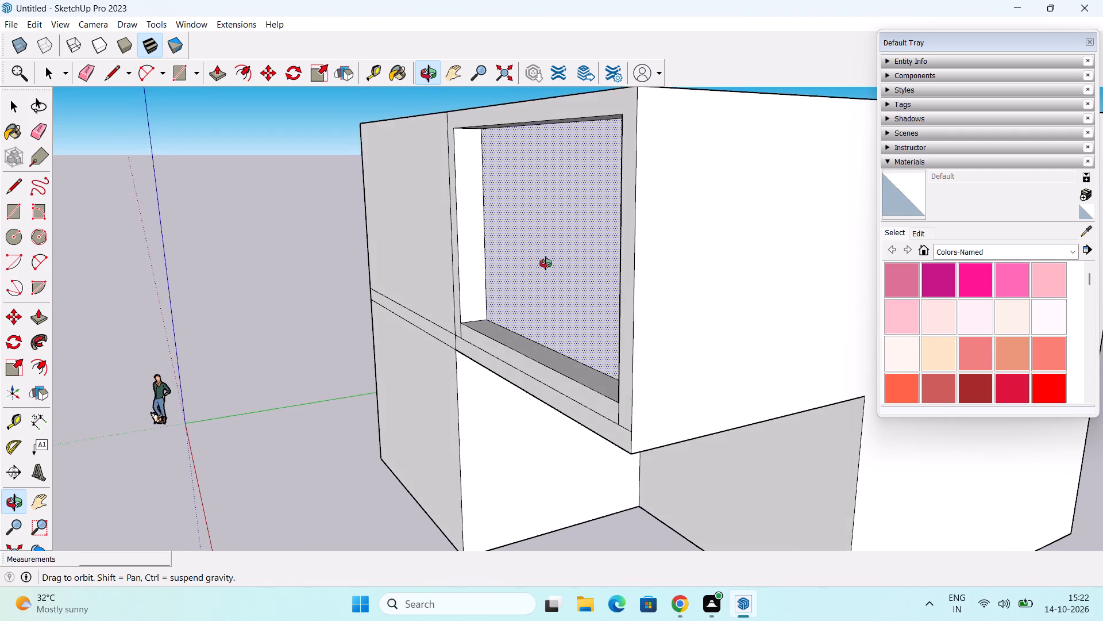
pyautogui.moveTo(546, 263); pyautogui.dragTo(504, 271, button='middle')
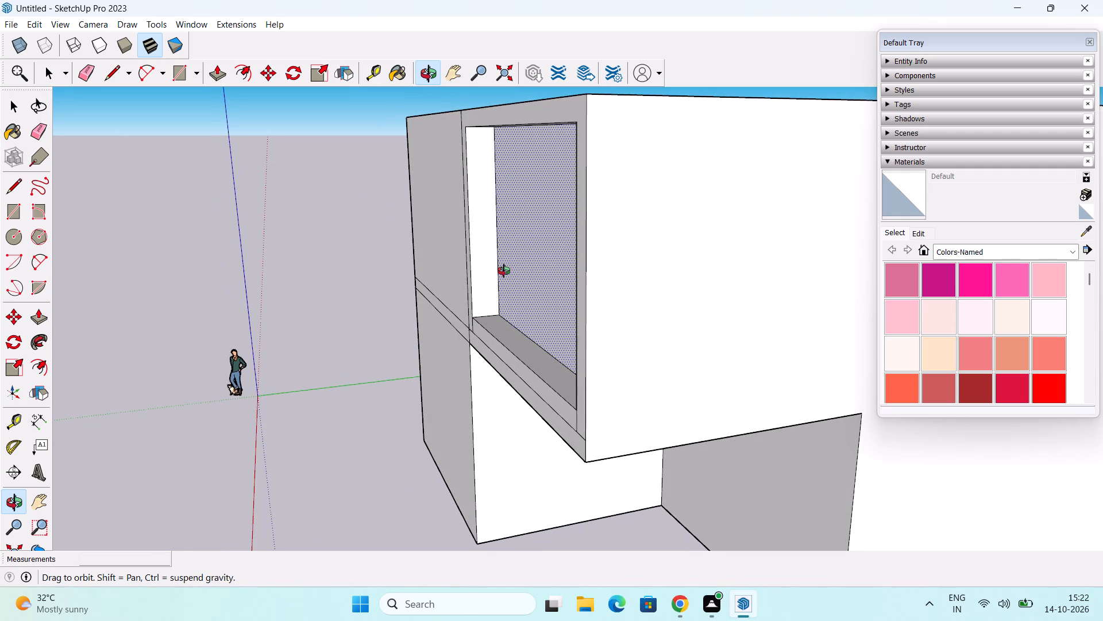
pyautogui.moveTo(504, 271); pyautogui.dragTo(503, 277, button='middle')
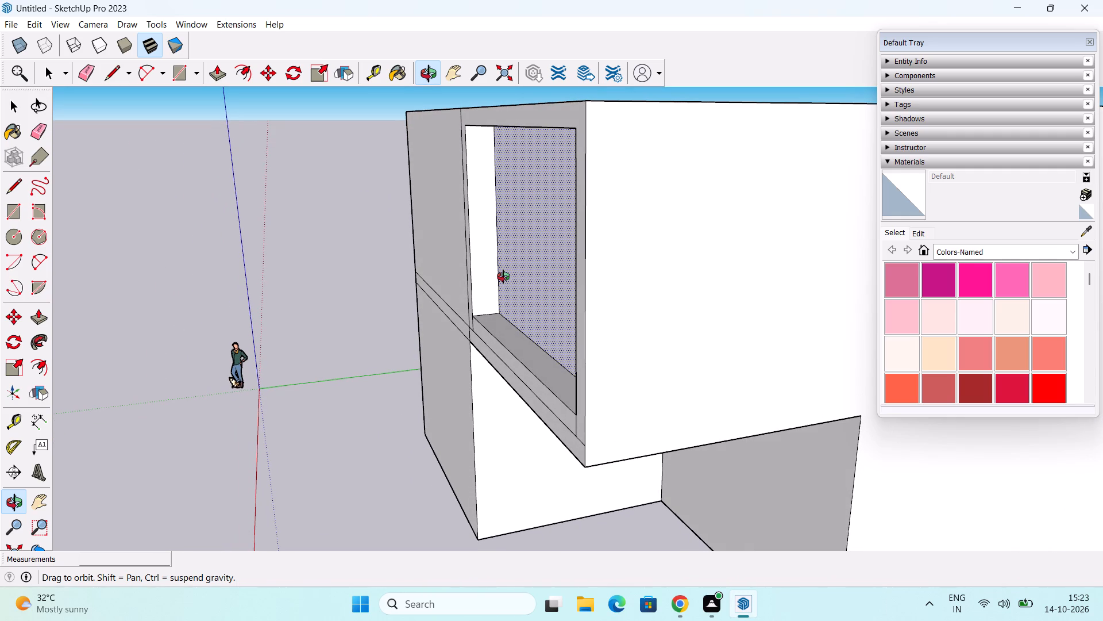
pyautogui.moveTo(503, 277); pyautogui.dragTo(510, 272, button='middle')
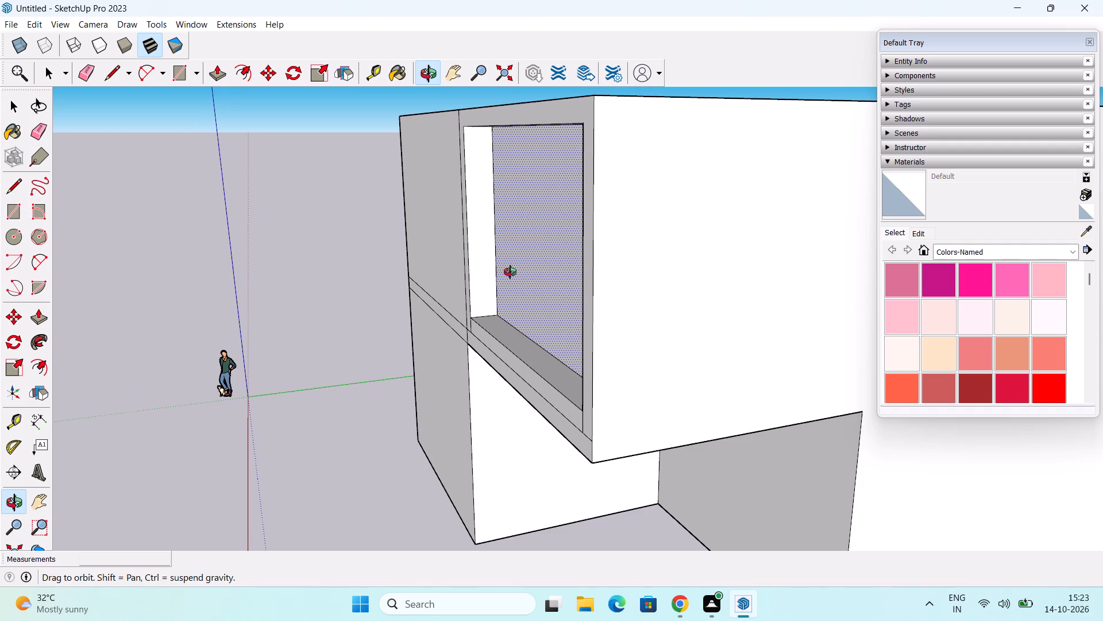
pyautogui.moveTo(510, 272); pyautogui.dragTo(525, 267, button='middle')
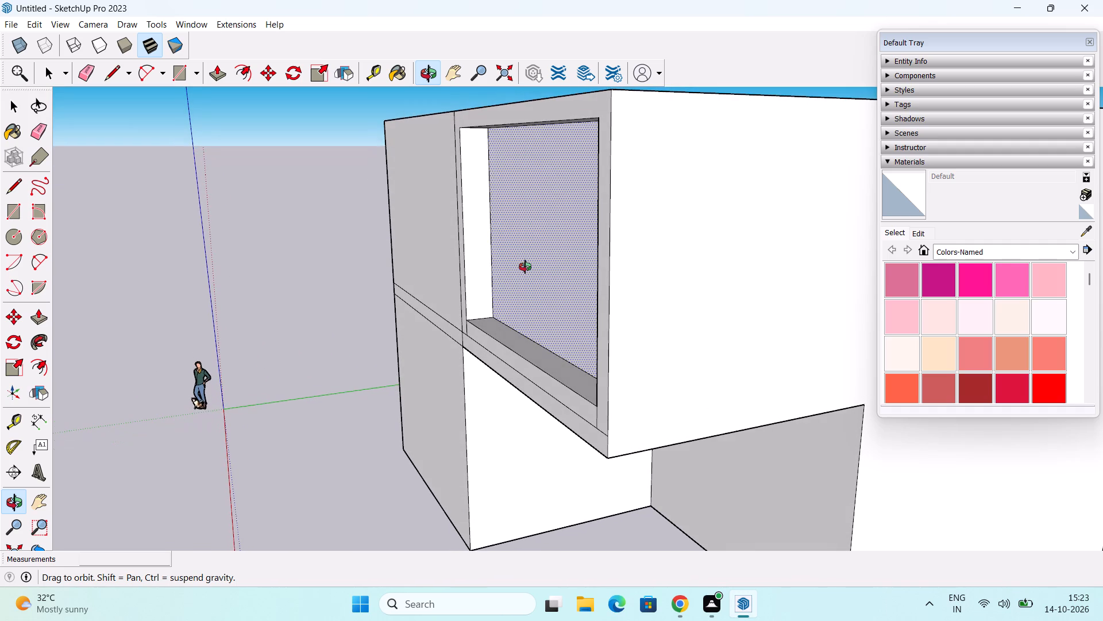
pyautogui.moveTo(525, 267); pyautogui.dragTo(572, 275, button='middle')
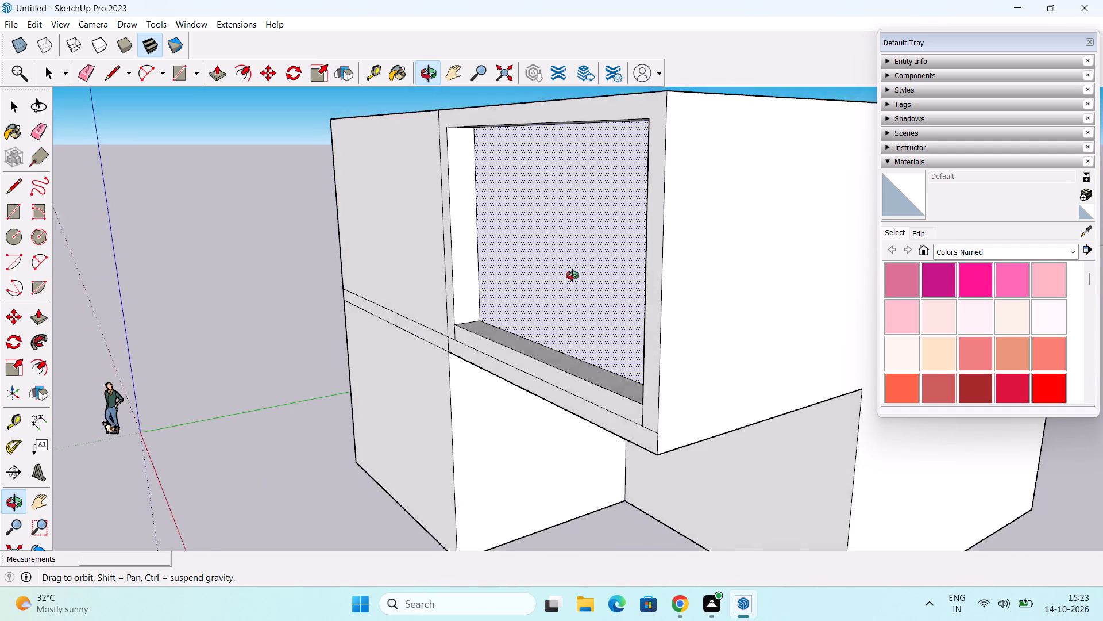
pyautogui.moveTo(572, 275); pyautogui.dragTo(576, 244, button='middle')
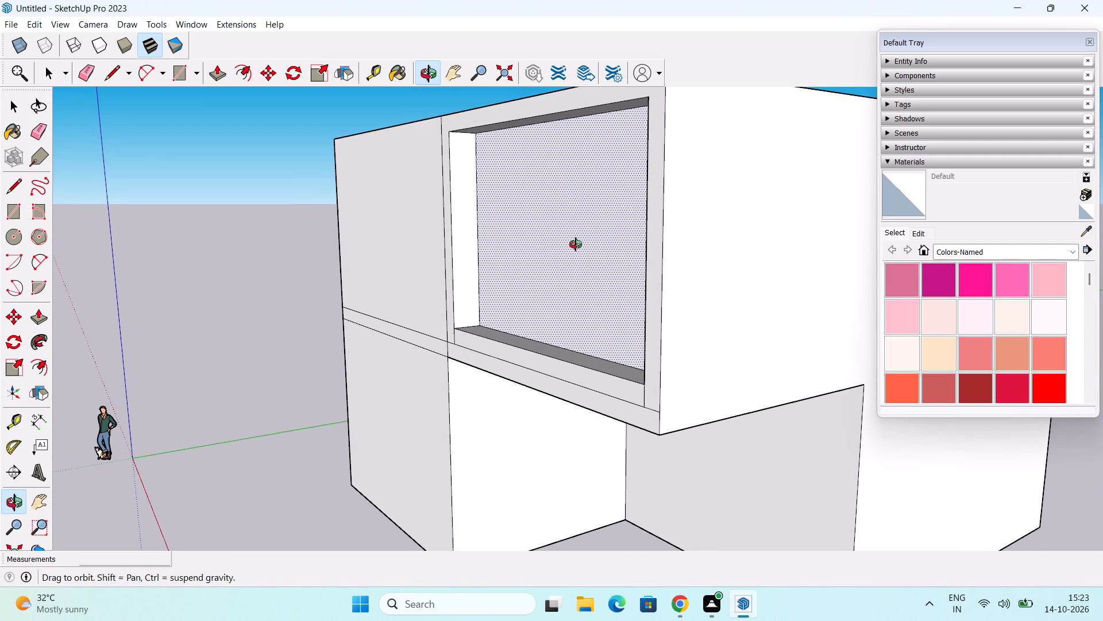
pyautogui.moveTo(576, 244); pyautogui.dragTo(619, 159, button='middle')
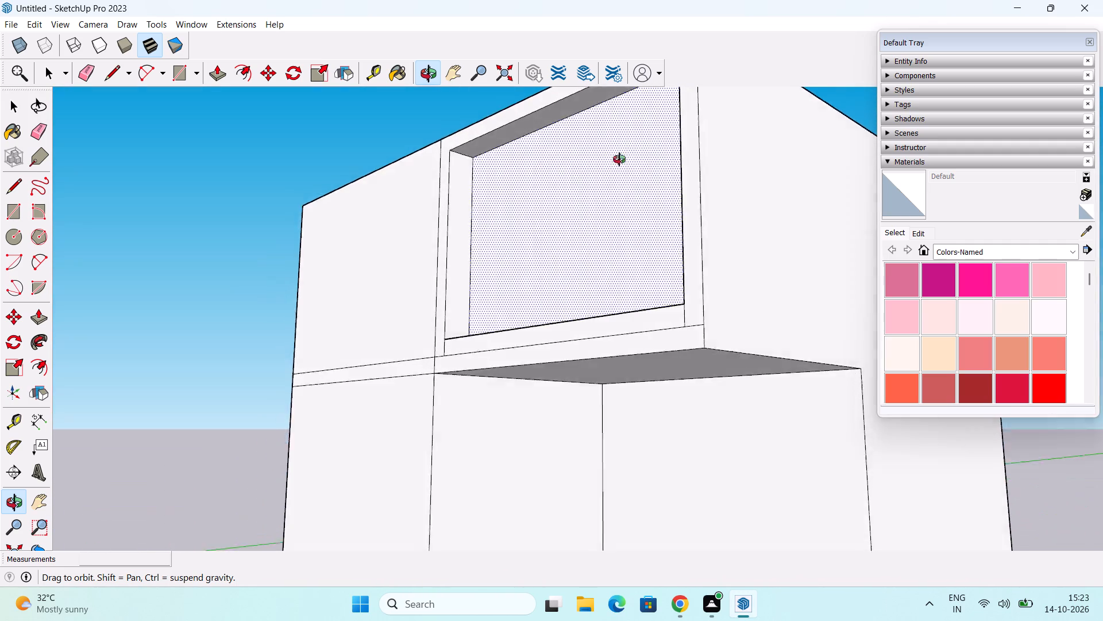
pyautogui.moveTo(619, 159); pyautogui.dragTo(610, 248, button='middle')
pyautogui.write("5'")
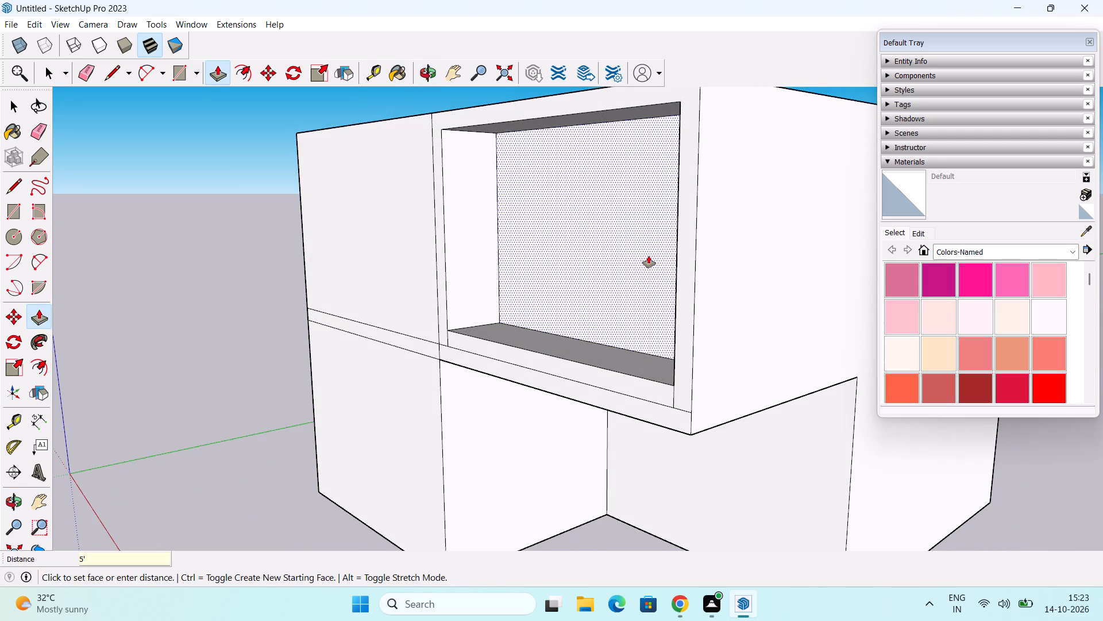
pyautogui.press('Return')
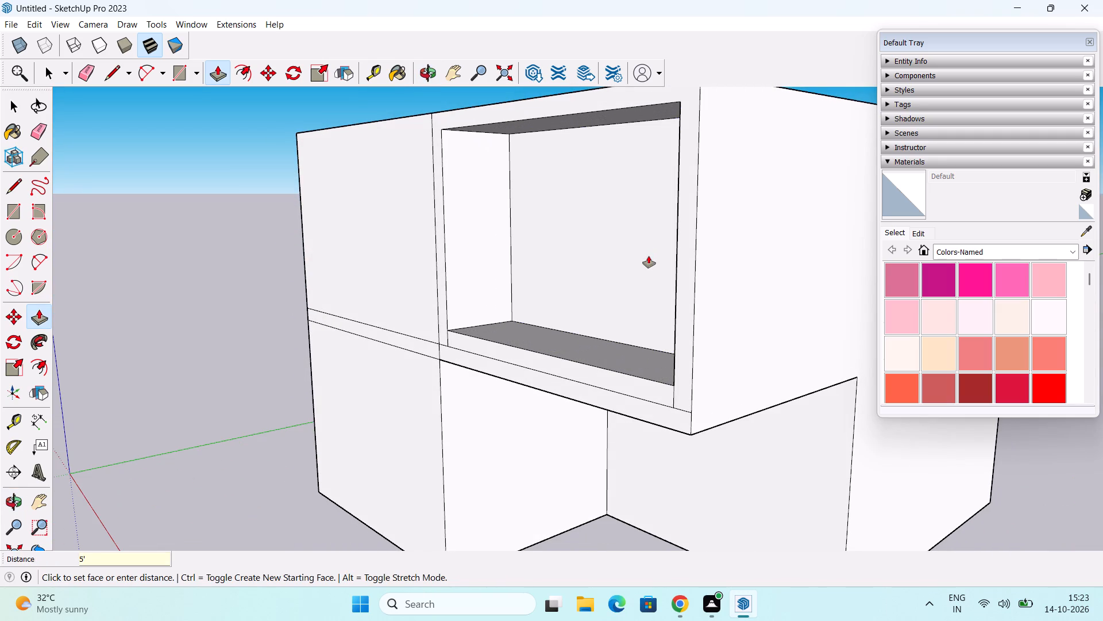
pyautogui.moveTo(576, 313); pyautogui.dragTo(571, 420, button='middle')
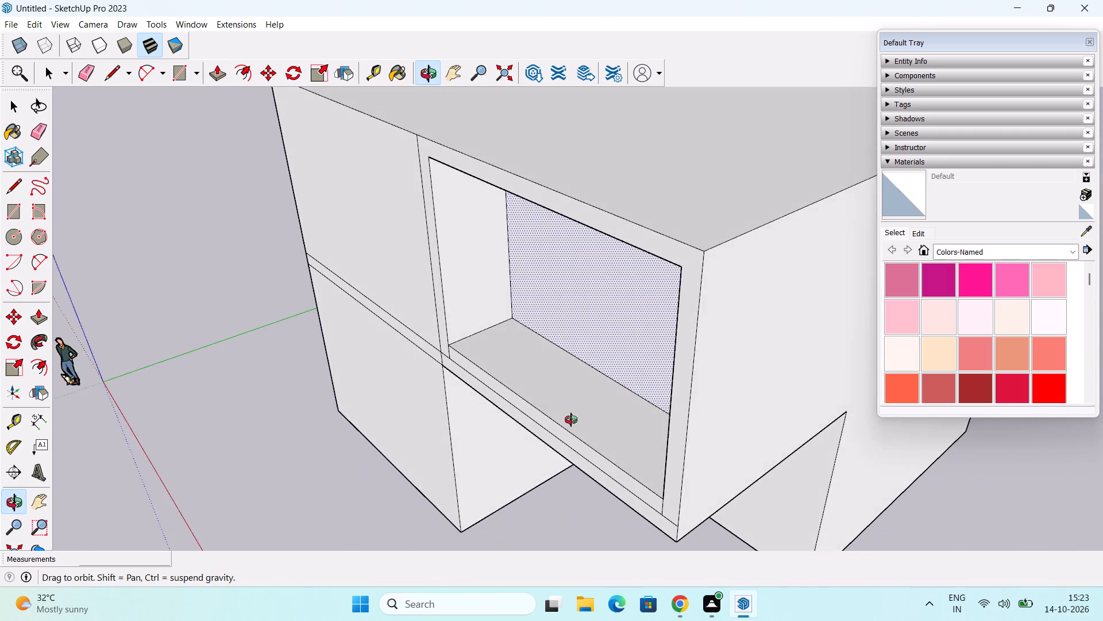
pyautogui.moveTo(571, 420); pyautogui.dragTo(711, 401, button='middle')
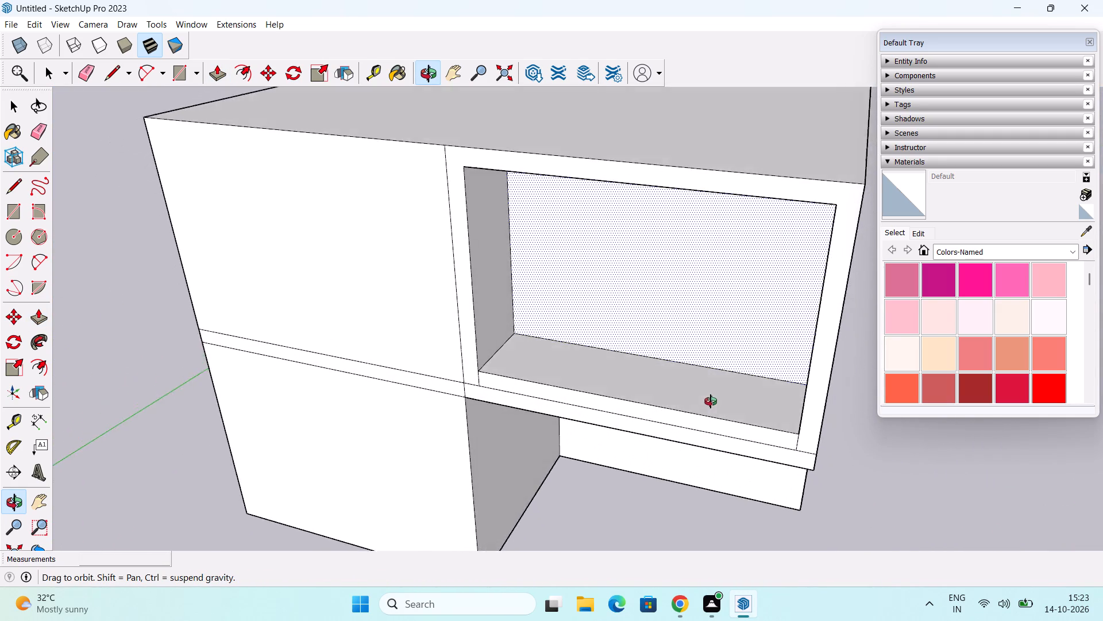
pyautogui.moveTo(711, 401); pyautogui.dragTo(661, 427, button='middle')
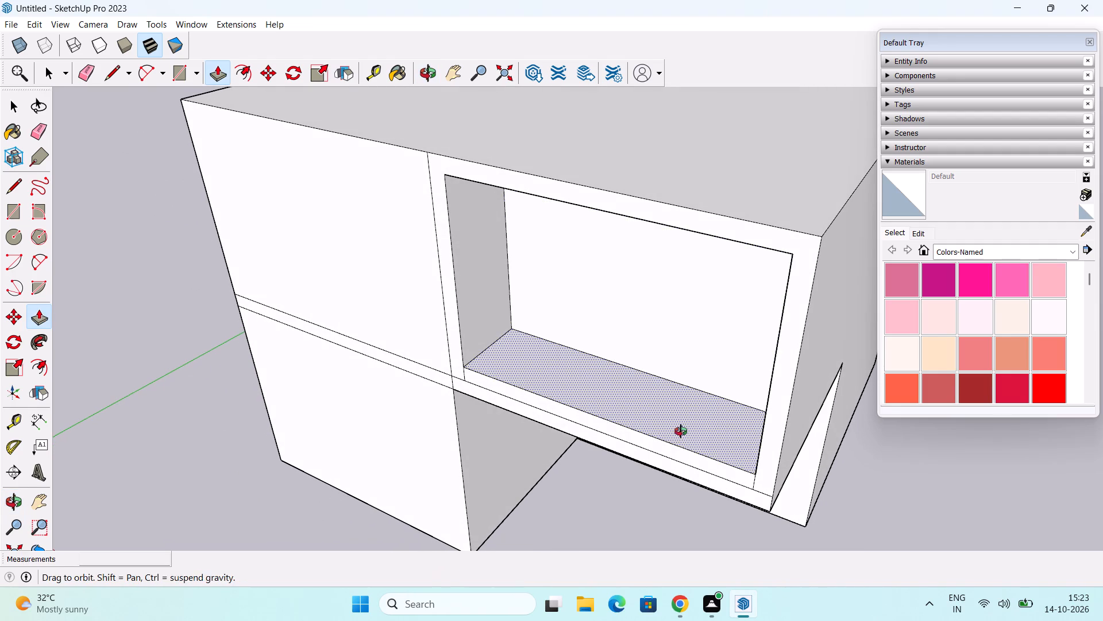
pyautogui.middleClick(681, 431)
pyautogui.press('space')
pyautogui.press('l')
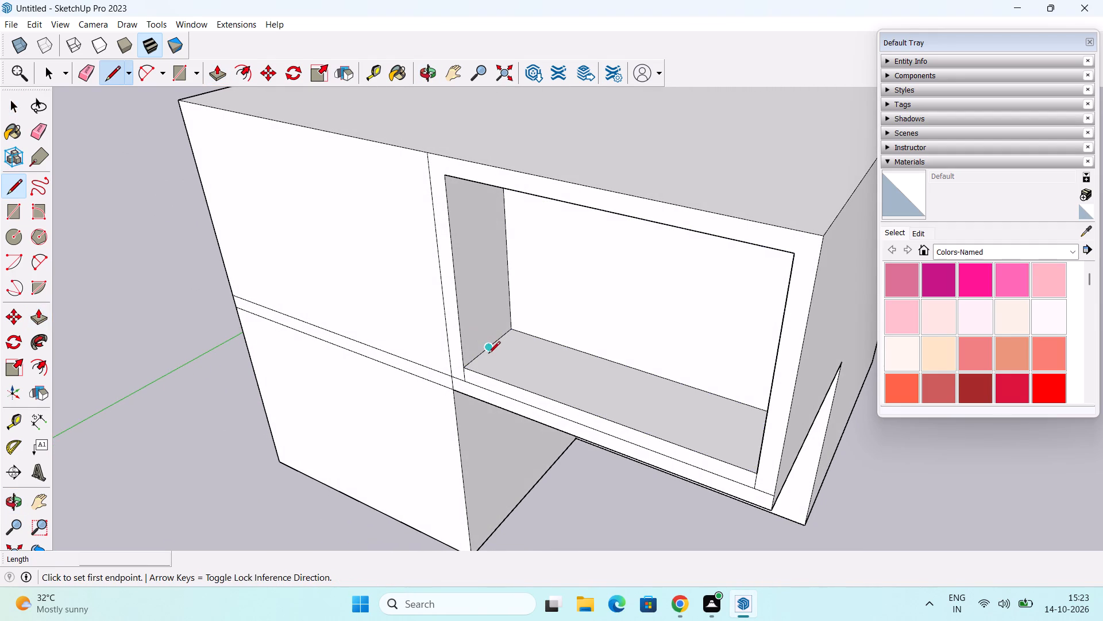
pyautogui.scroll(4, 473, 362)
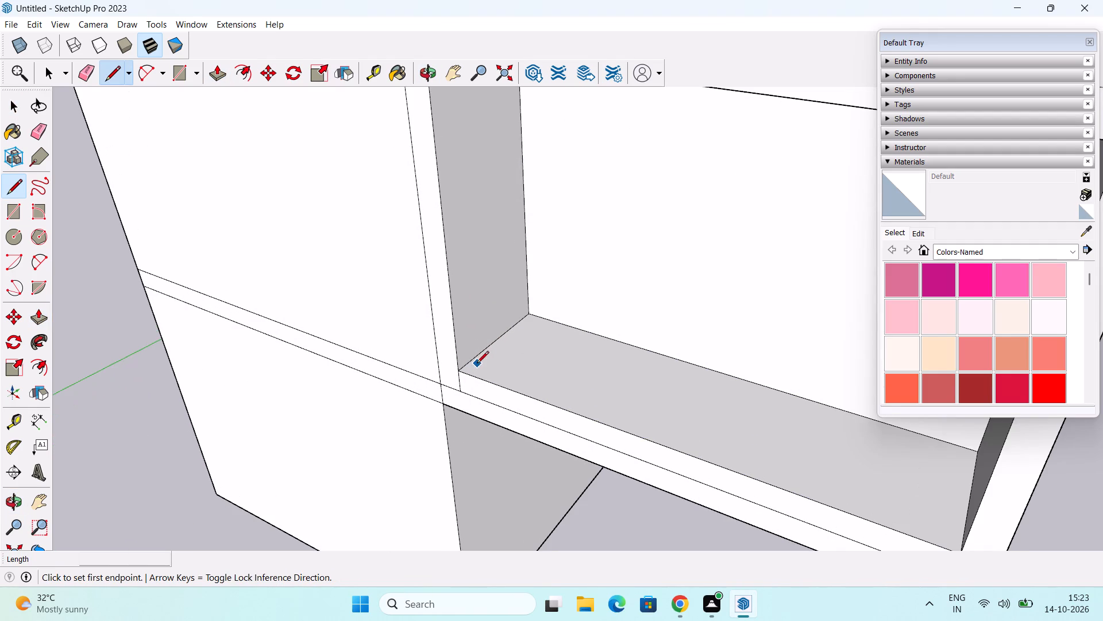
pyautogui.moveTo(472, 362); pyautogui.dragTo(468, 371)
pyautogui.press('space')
# Copy the front bottom edge of the upper-right recess 6" inward along the recess floor.
pyautogui.click(497, 385)
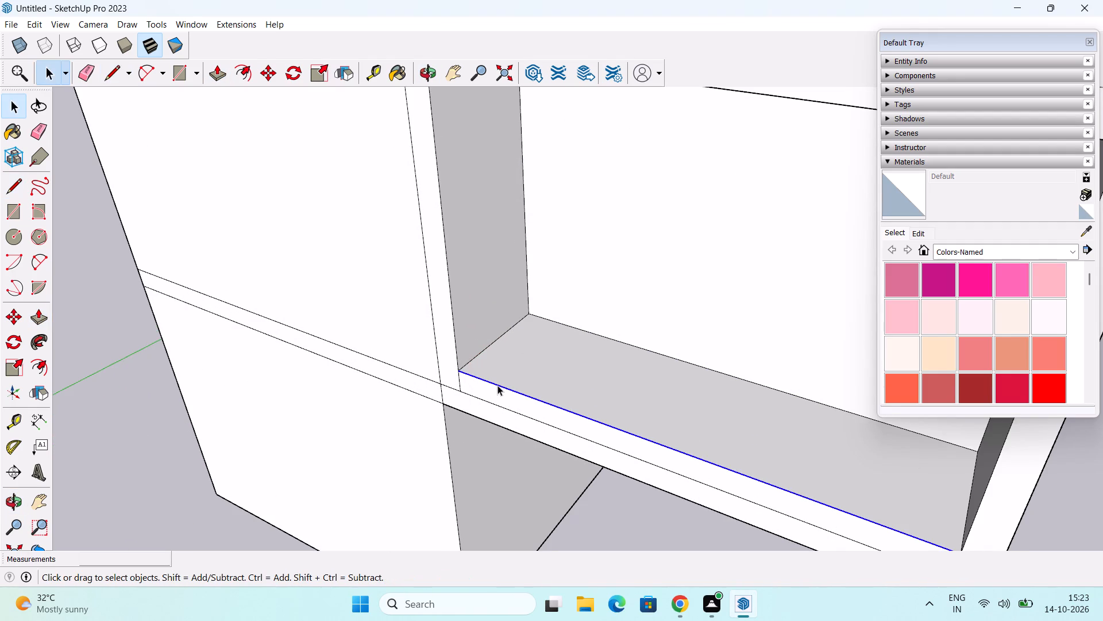
pyautogui.press('m')
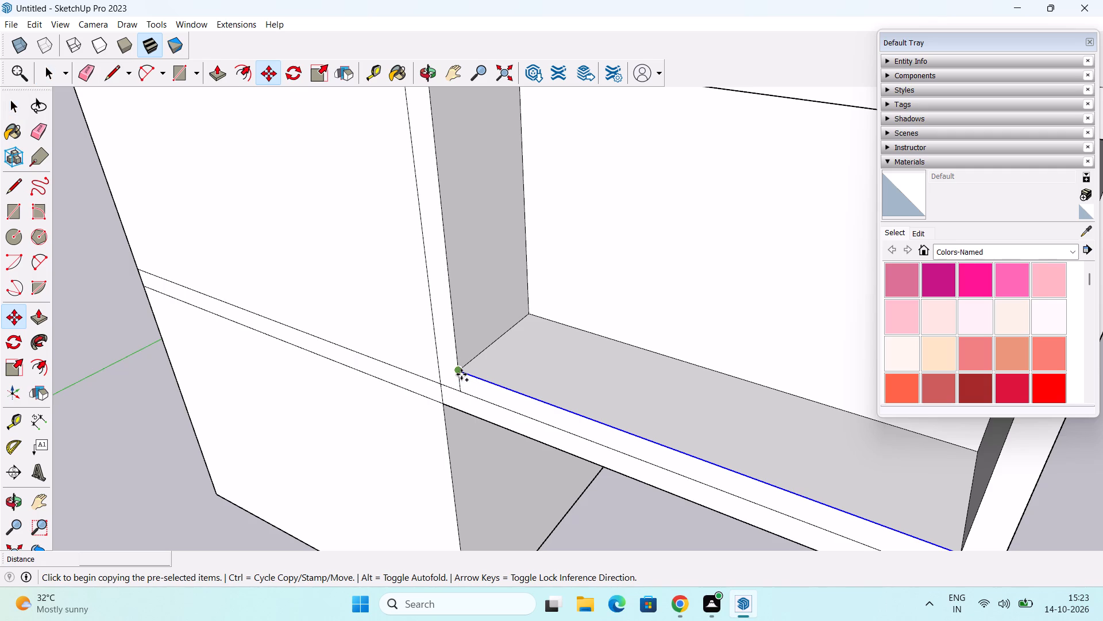
pyautogui.click(461, 374)
pyautogui.write('6"')
pyautogui.press('Return')
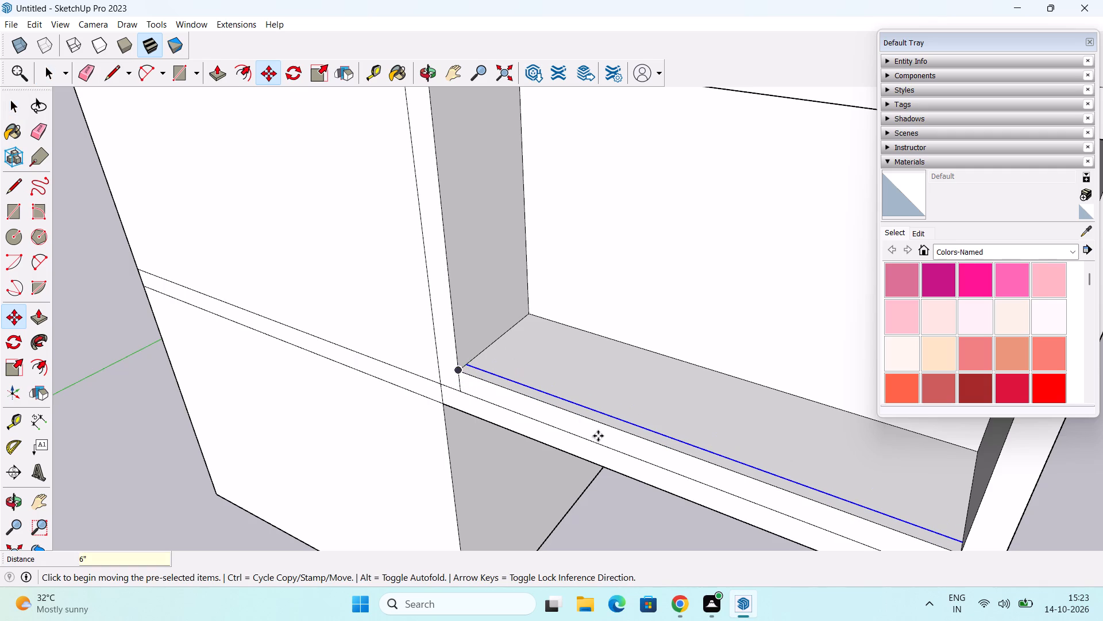
pyautogui.moveTo(779, 476); pyautogui.dragTo(725, 483, button='middle')
pyautogui.press('space')
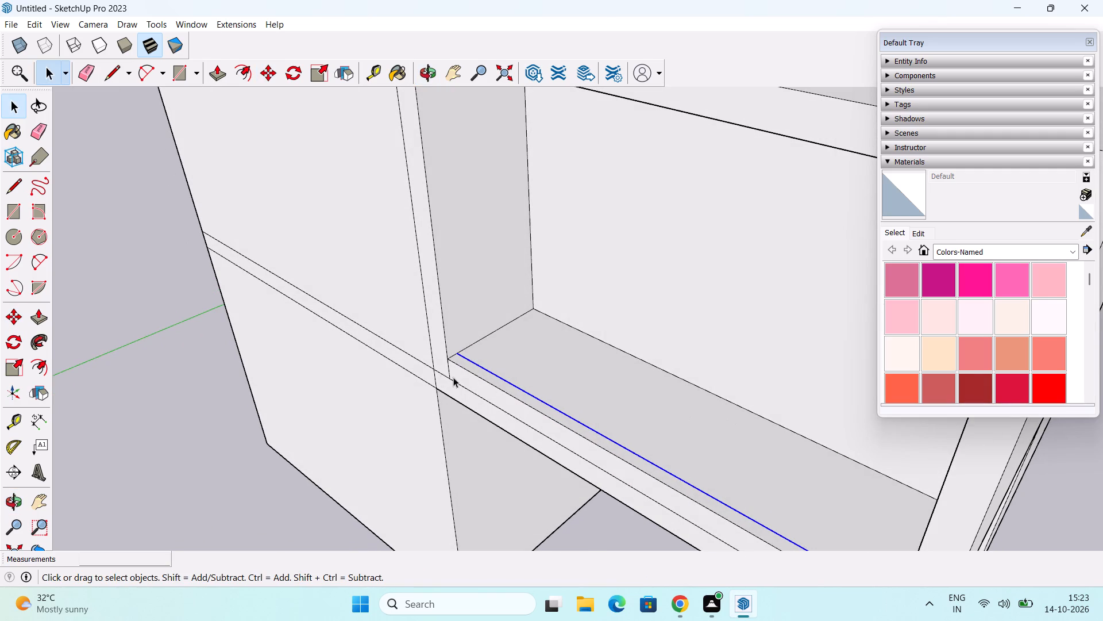
# Draw a 12' vertical line up the recess's left side wall from the end of the copied floor edge to the ceiling.
pyautogui.press('l')
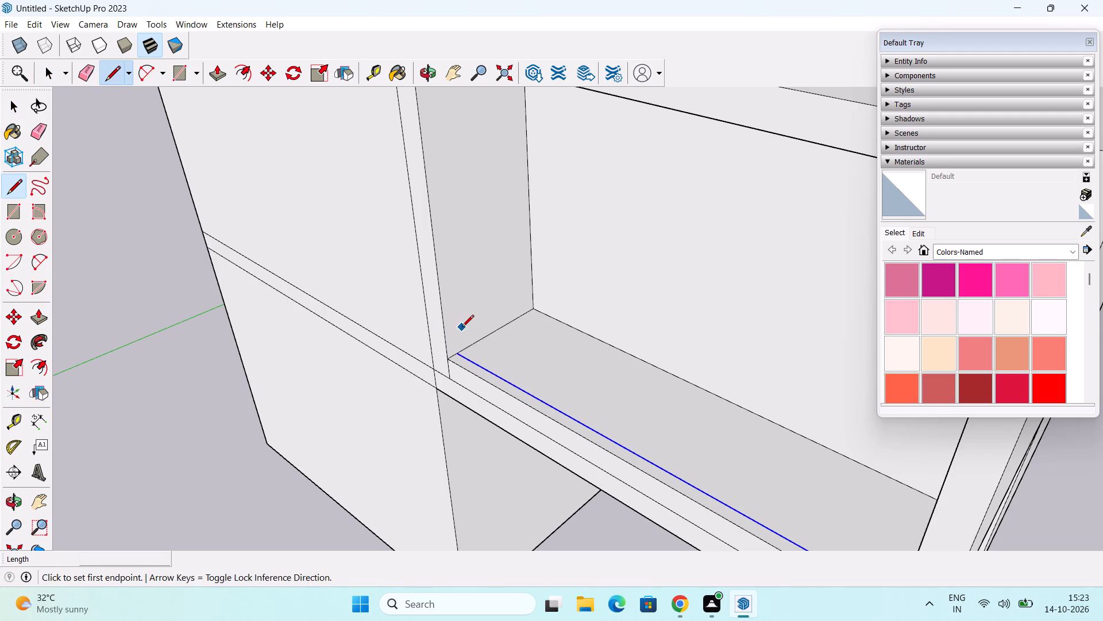
pyautogui.keyDown('shift'); pyautogui.moveTo(515, 343); pyautogui.dragTo(540, 456, button='middle'); pyautogui.keyUp('shift')
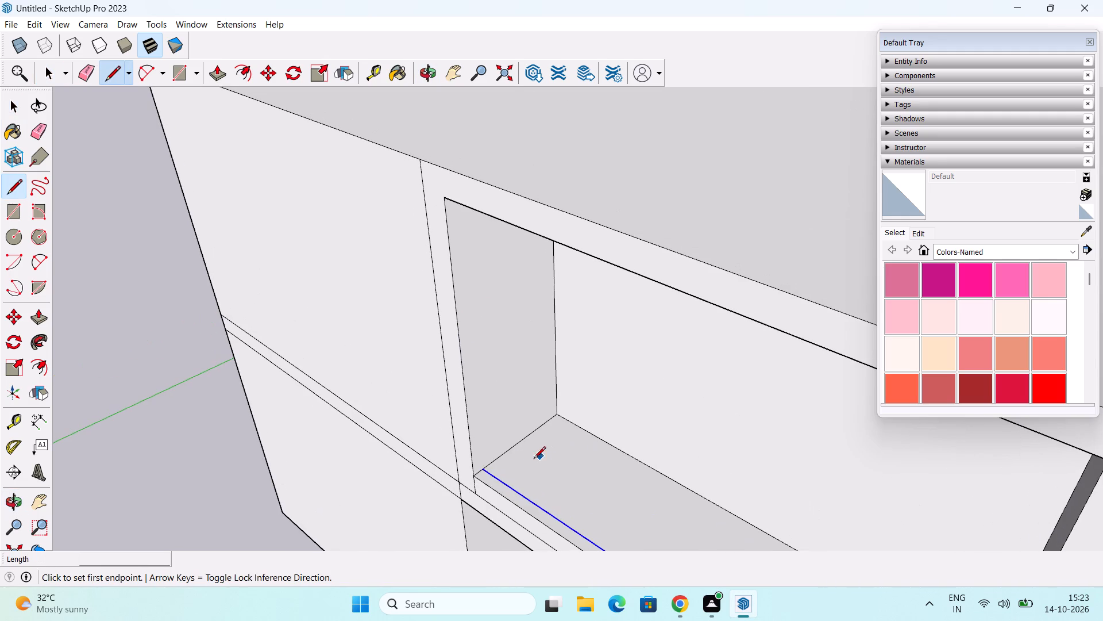
pyautogui.moveTo(489, 469); pyautogui.dragTo(490, 463)
pyautogui.moveTo(507, 346); pyautogui.dragTo(473, 321, button='middle')
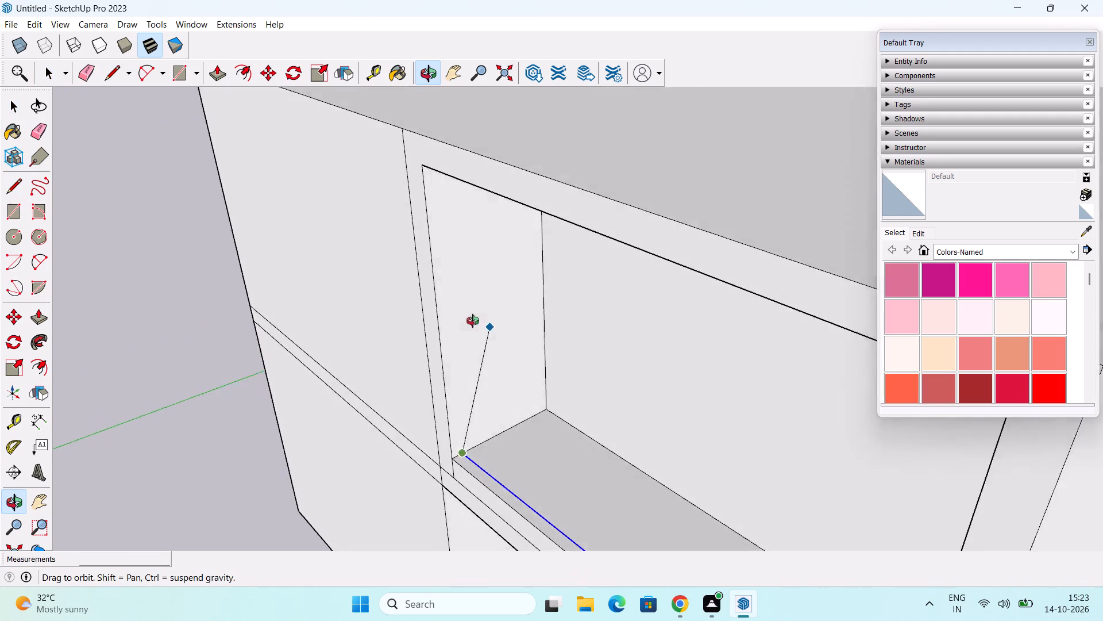
pyautogui.moveTo(473, 321); pyautogui.dragTo(485, 340, button='middle')
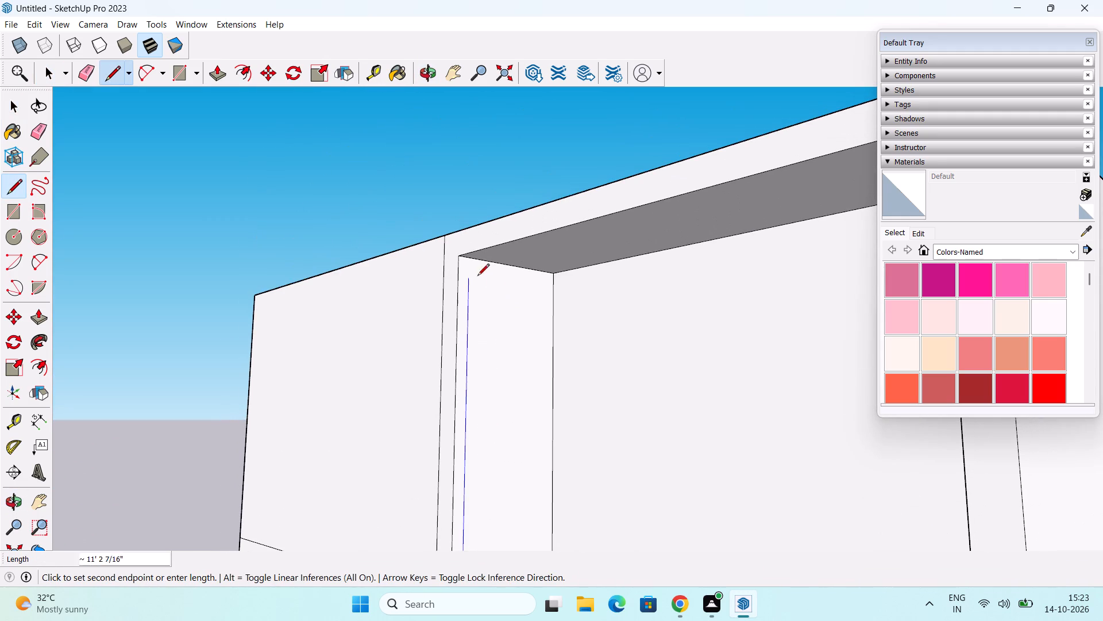
pyautogui.click(468, 259)
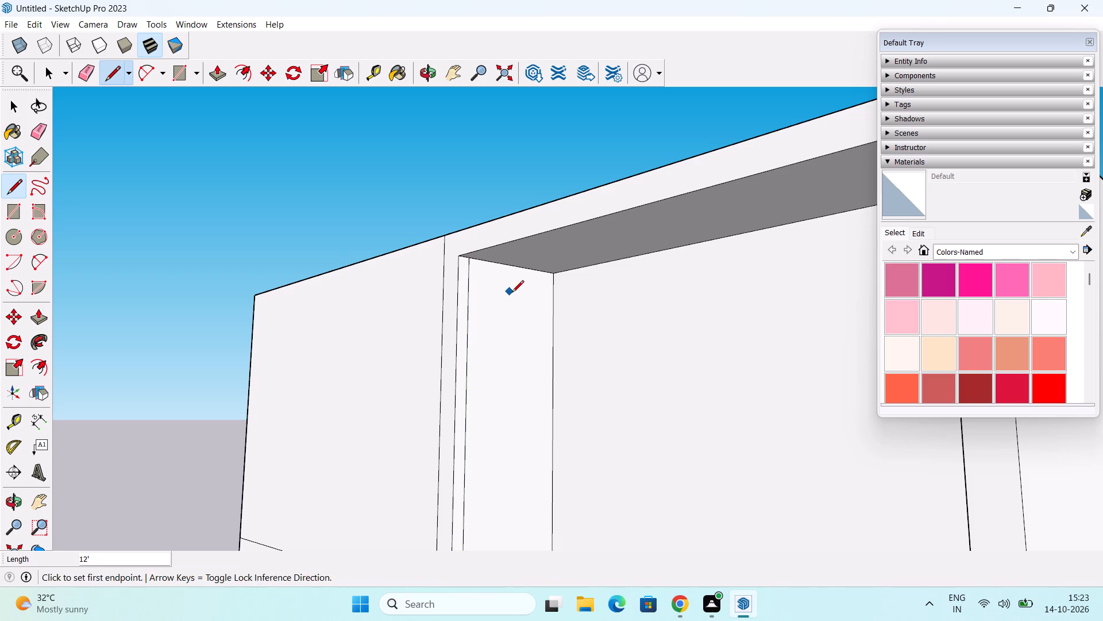
# Draw an 18' line across the recess ceiling from the top of the left wall's vertical line to the right side wall.
pyautogui.moveTo(512, 293); pyautogui.dragTo(537, 186, button='middle')
pyautogui.moveTo(565, 253); pyautogui.dragTo(440, 362, button='middle')
pyautogui.moveTo(463, 367); pyautogui.dragTo(612, 281, button='middle')
pyautogui.keyDown('shift'); pyautogui.moveTo(593, 283); pyautogui.dragTo(461, 358, button='middle'); pyautogui.keyUp('shift')
pyautogui.scroll(1, 226, 352)
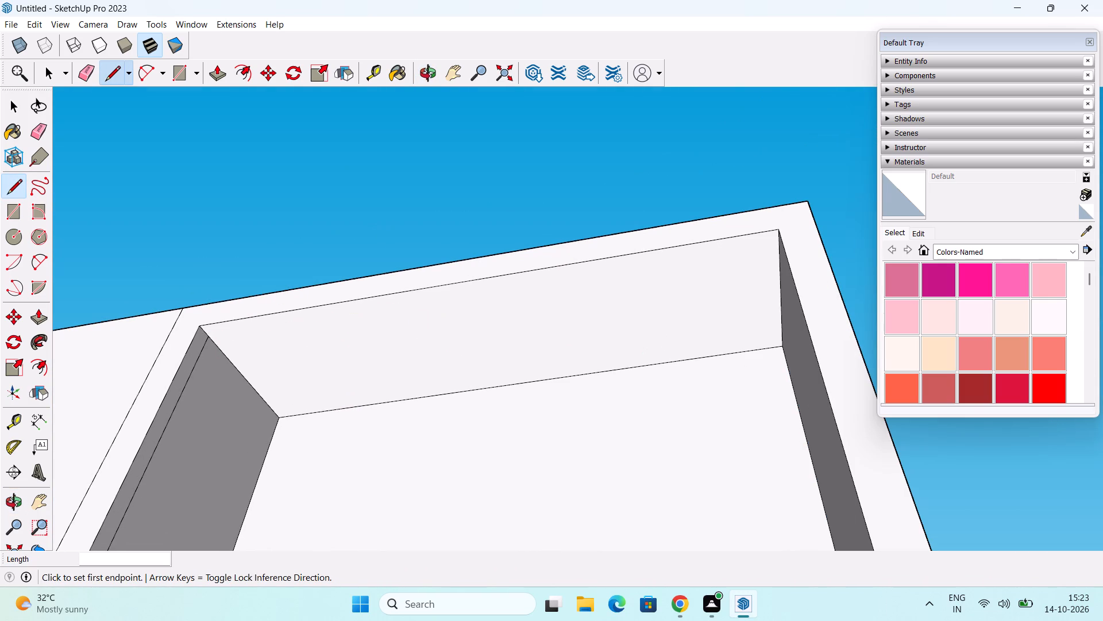
pyautogui.click(210, 340)
pyautogui.moveTo(559, 327); pyautogui.dragTo(686, 281, button='middle')
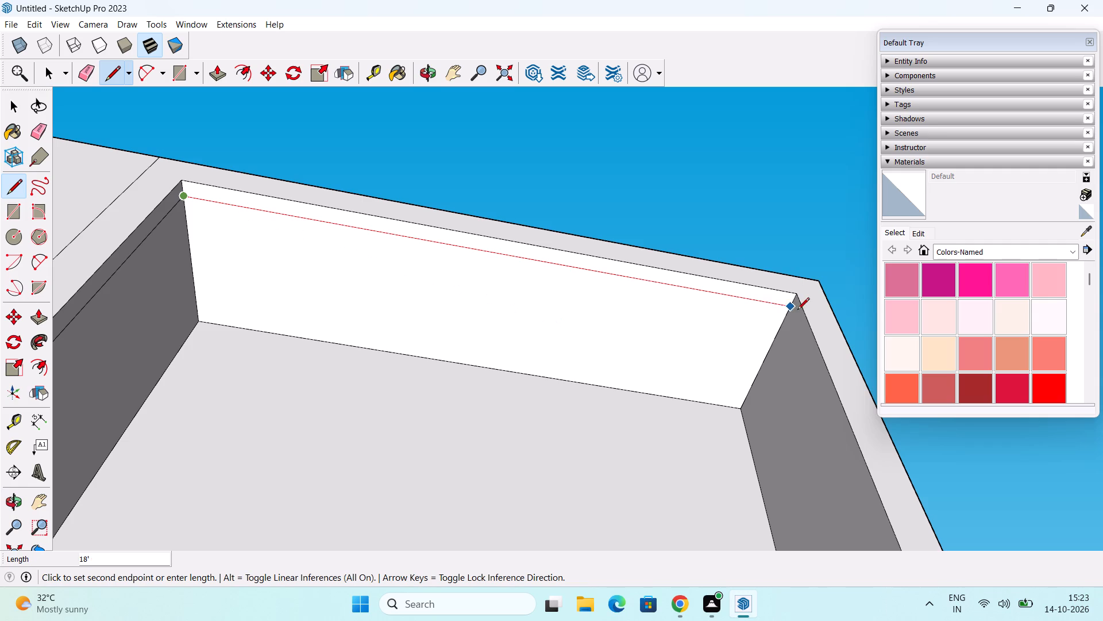
pyautogui.click(790, 308)
# Draw a 12' vertical line down the recess's right side wall from the ceiling line to the copied floor edge.
pyautogui.scroll(-1, 790, 308)
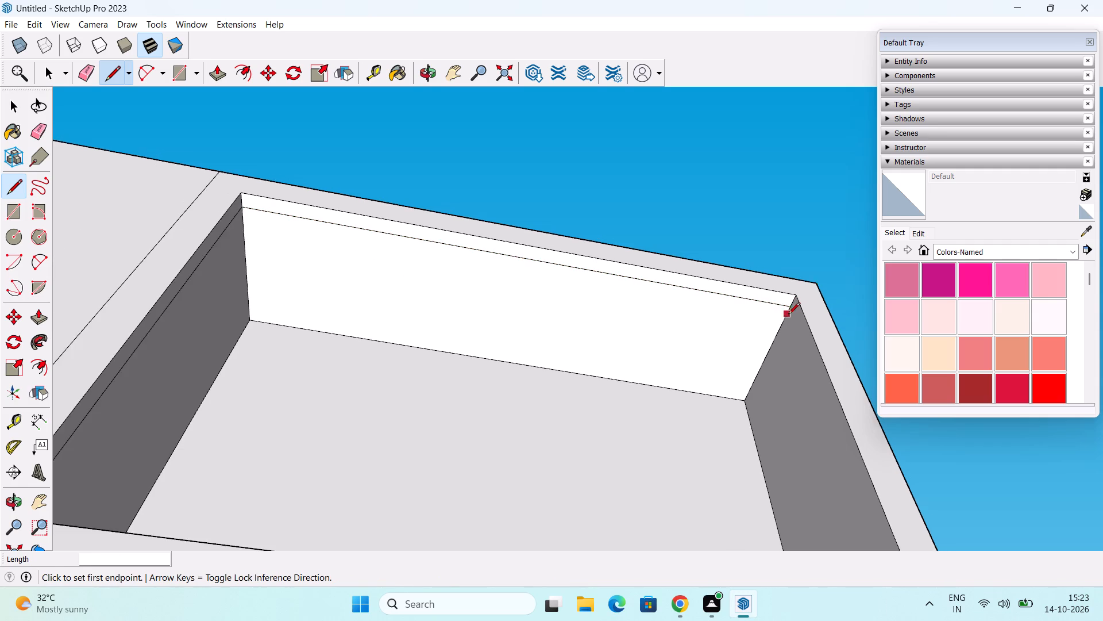
pyautogui.moveTo(786, 326); pyautogui.dragTo(788, 460, button='middle')
pyautogui.moveTo(782, 448); pyautogui.dragTo(770, 317, button='middle')
pyautogui.moveTo(761, 296); pyautogui.dragTo(806, 443, button='middle')
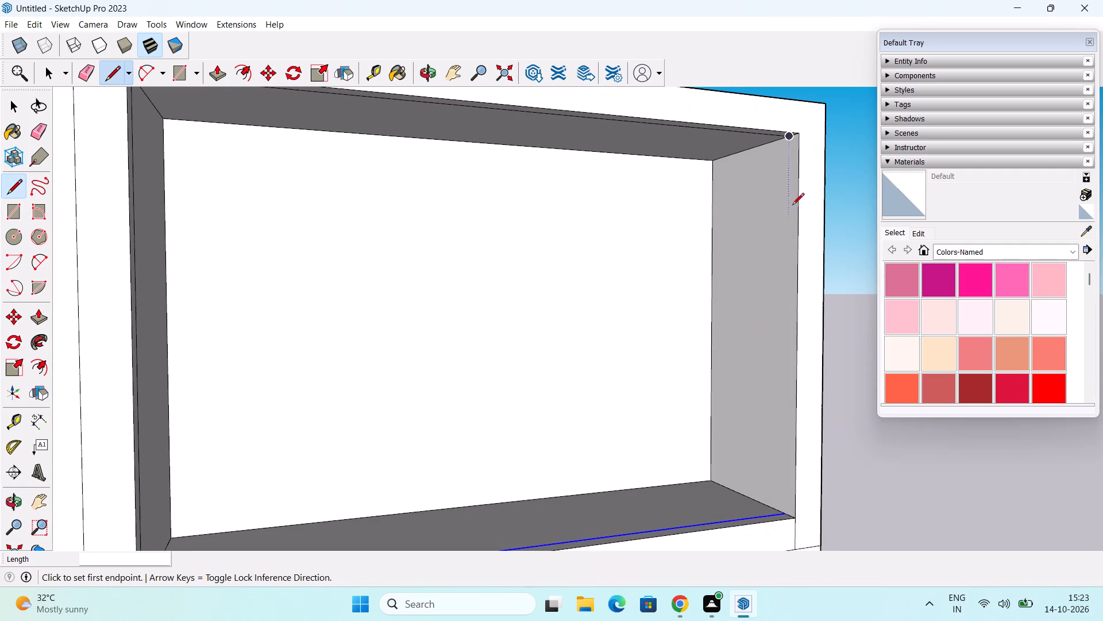
pyautogui.click(791, 138)
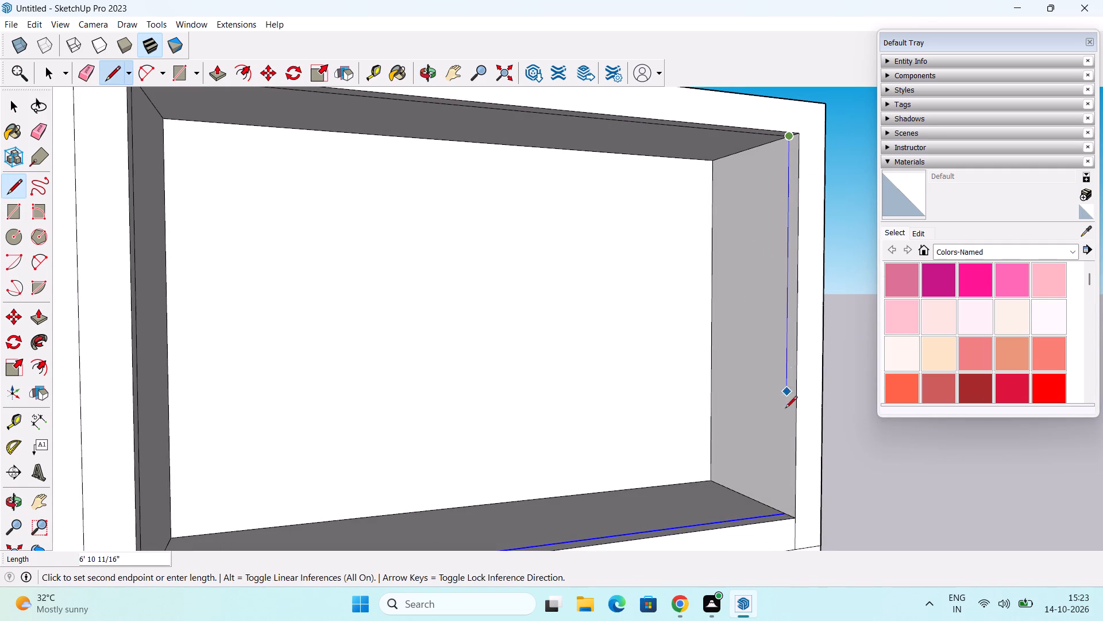
pyautogui.click(783, 511)
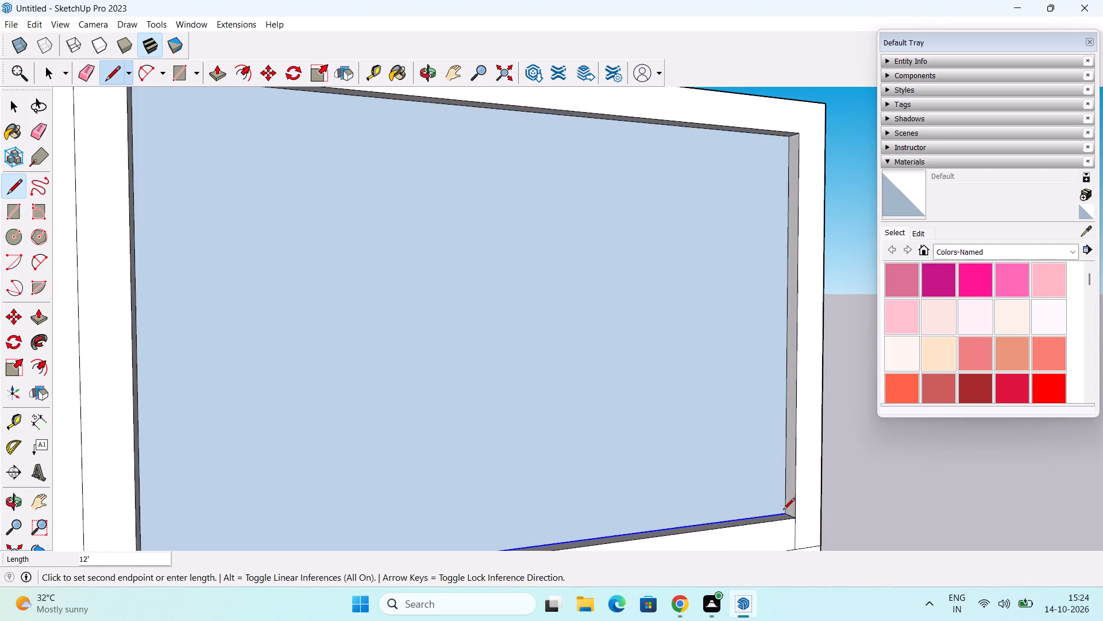
# Delete the face filling the line loop so that the recess is open again.
pyautogui.moveTo(784, 505); pyautogui.dragTo(704, 512, button='middle')
pyautogui.press('space')
pyautogui.click(637, 419)
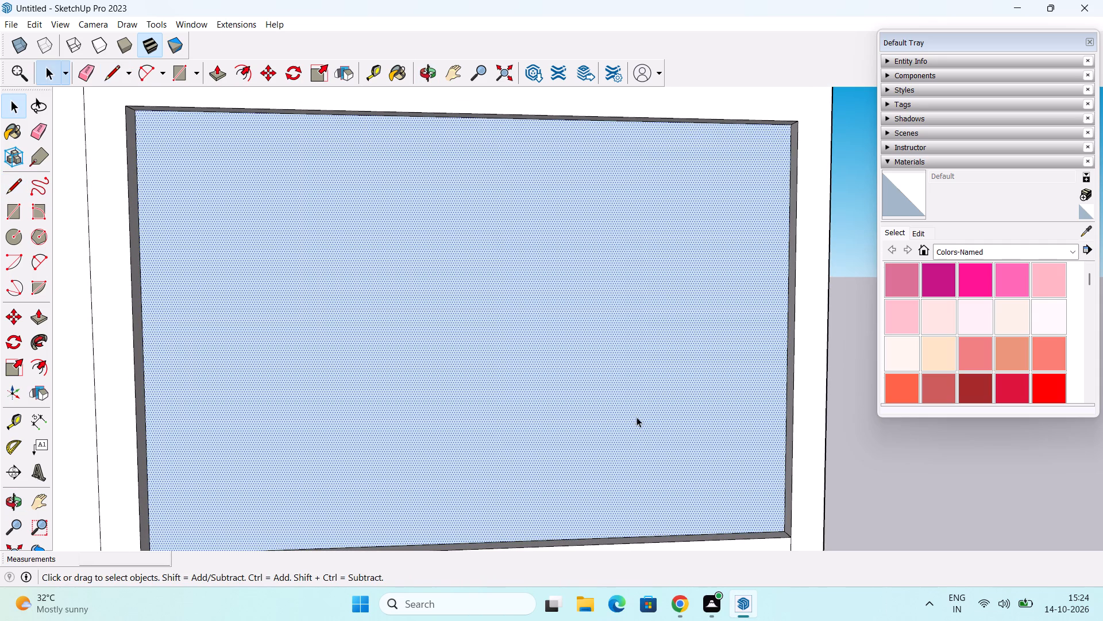
pyautogui.press('Delete')
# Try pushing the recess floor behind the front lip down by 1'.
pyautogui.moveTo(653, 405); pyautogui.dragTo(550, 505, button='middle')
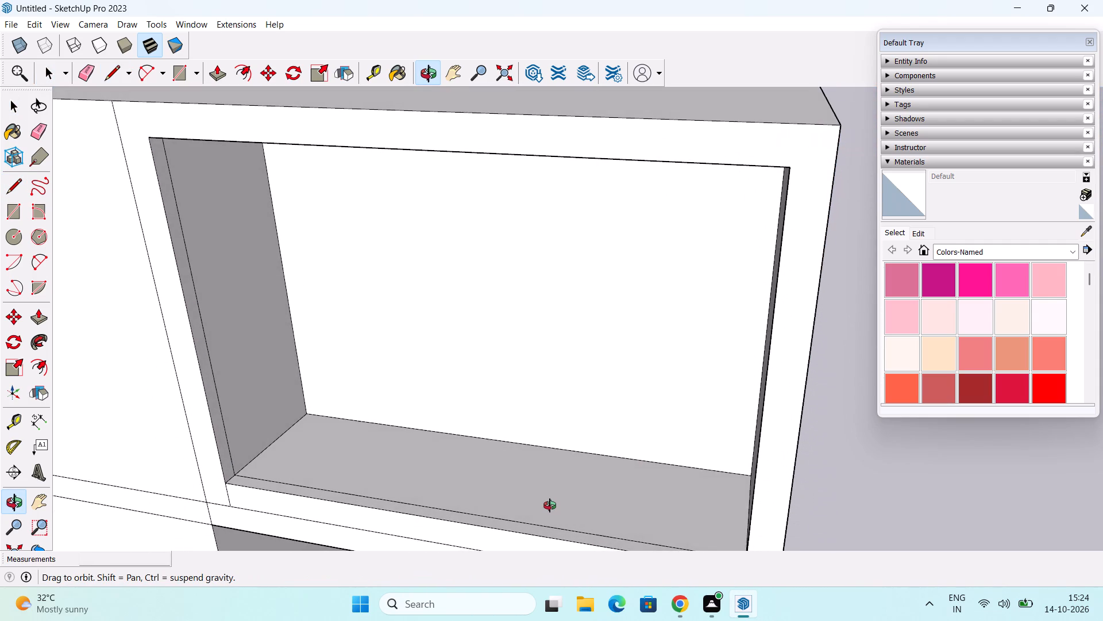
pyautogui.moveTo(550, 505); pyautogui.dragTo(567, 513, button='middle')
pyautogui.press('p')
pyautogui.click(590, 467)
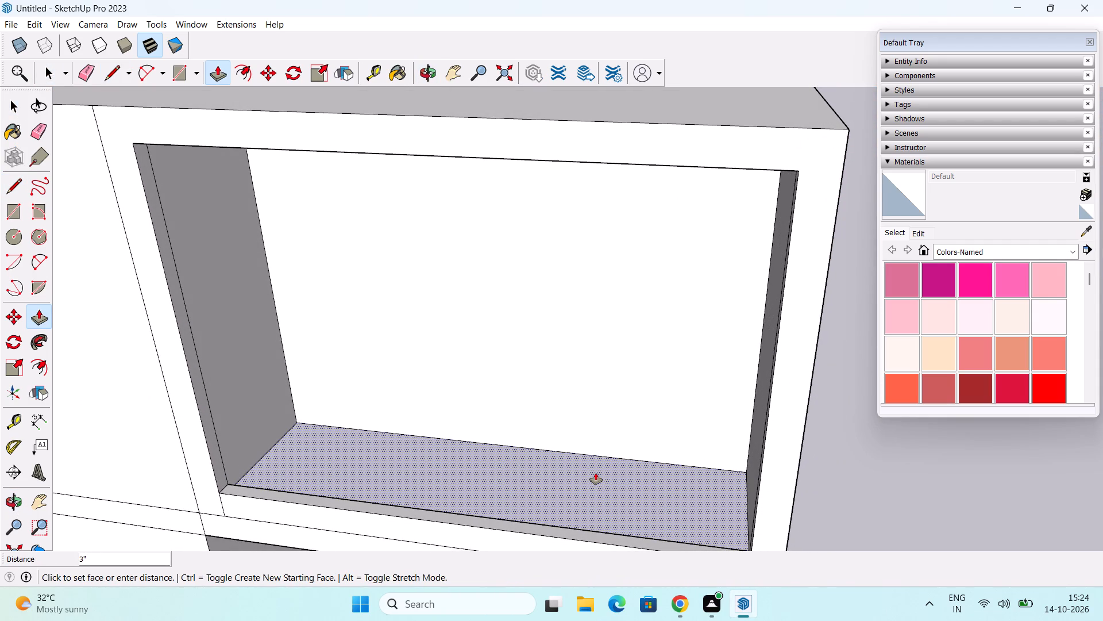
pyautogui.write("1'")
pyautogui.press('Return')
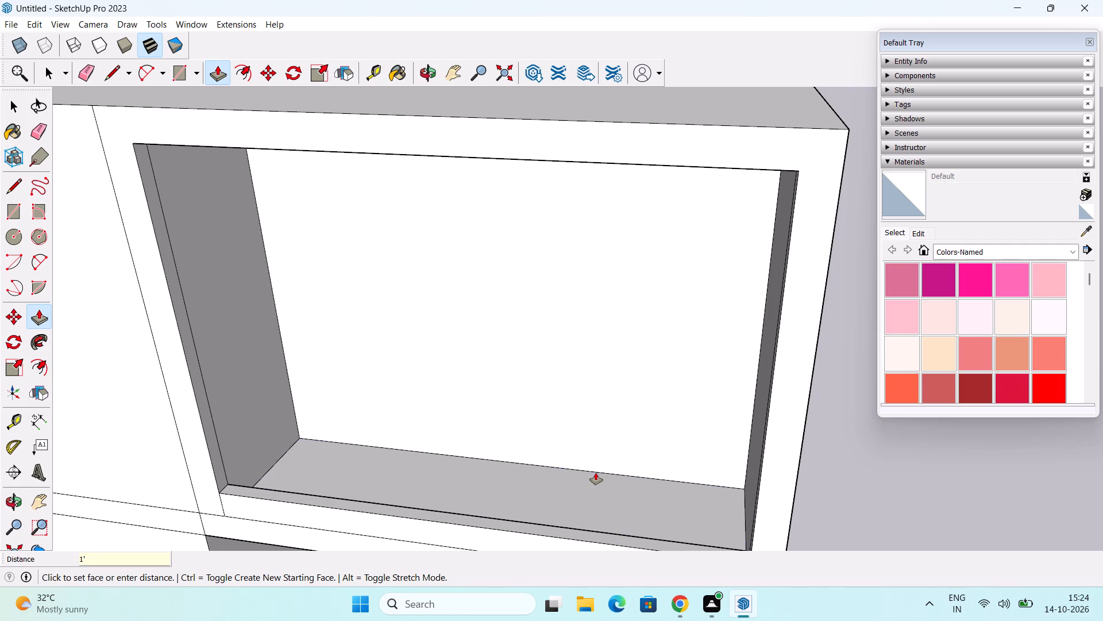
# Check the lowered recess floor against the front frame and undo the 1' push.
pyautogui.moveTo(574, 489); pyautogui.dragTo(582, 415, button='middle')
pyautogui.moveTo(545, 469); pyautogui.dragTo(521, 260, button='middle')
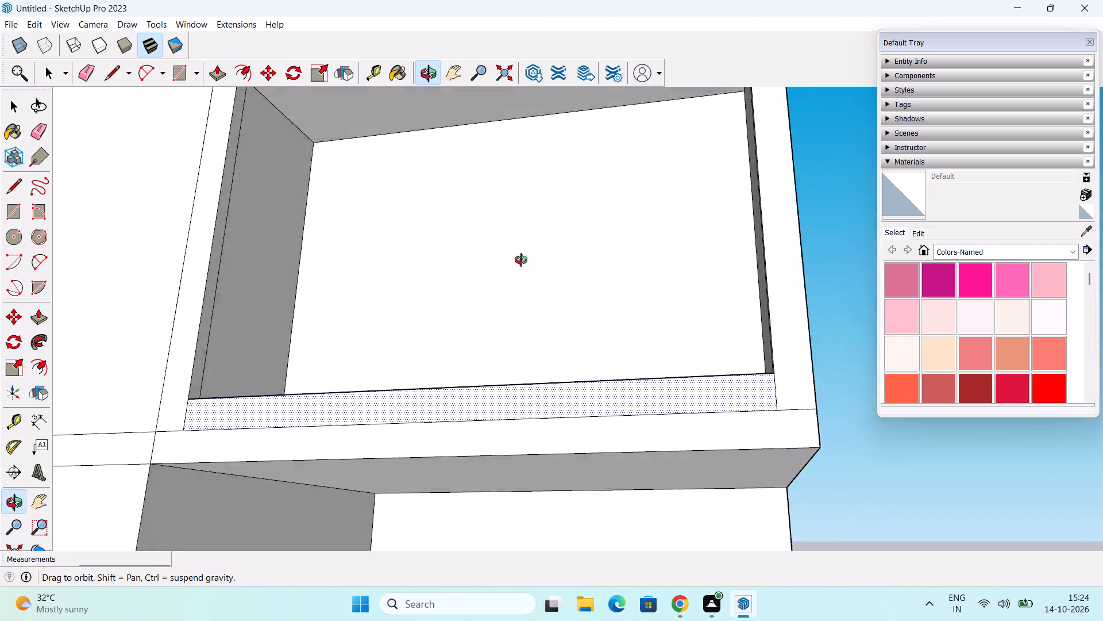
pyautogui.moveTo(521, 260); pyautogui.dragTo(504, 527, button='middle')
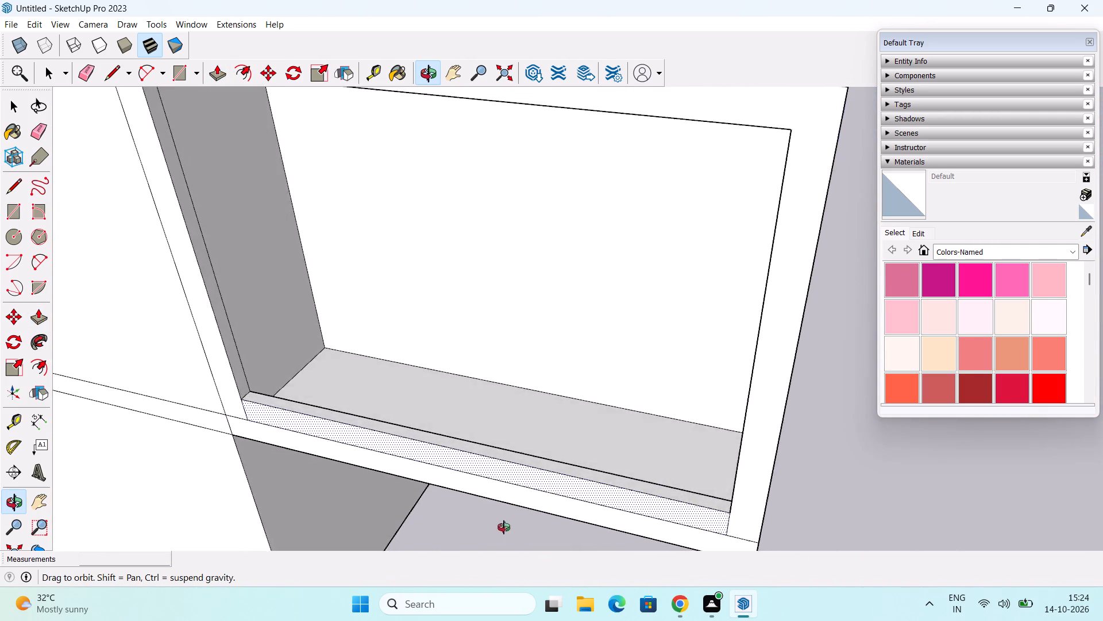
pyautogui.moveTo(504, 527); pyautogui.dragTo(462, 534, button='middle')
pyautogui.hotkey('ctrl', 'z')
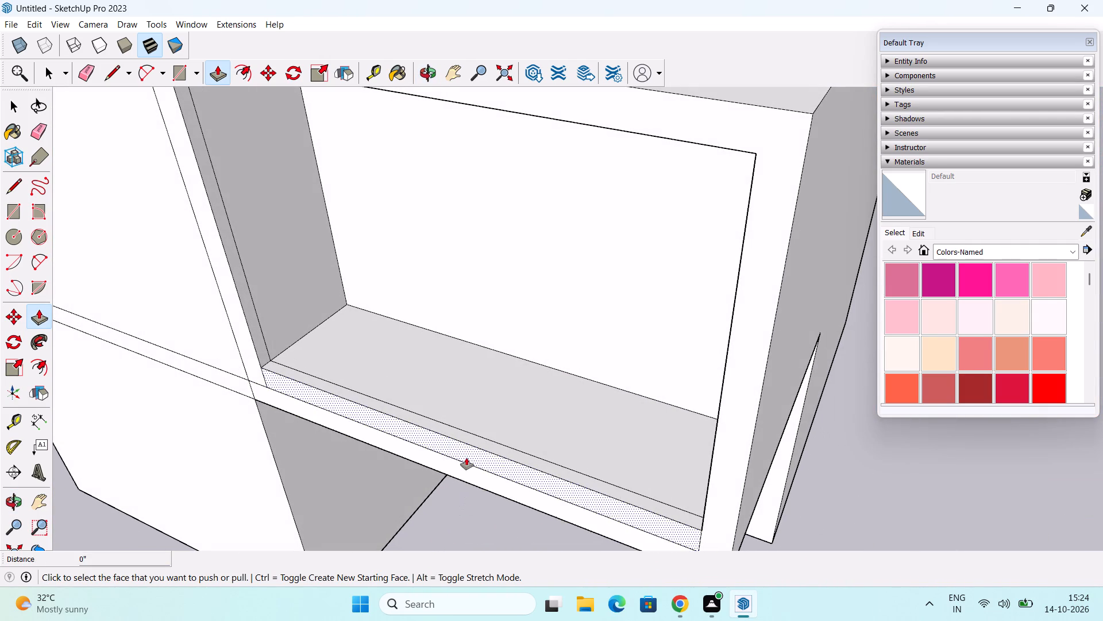
# Push the recess floor behind the front lip down by 6".
pyautogui.click(381, 370)
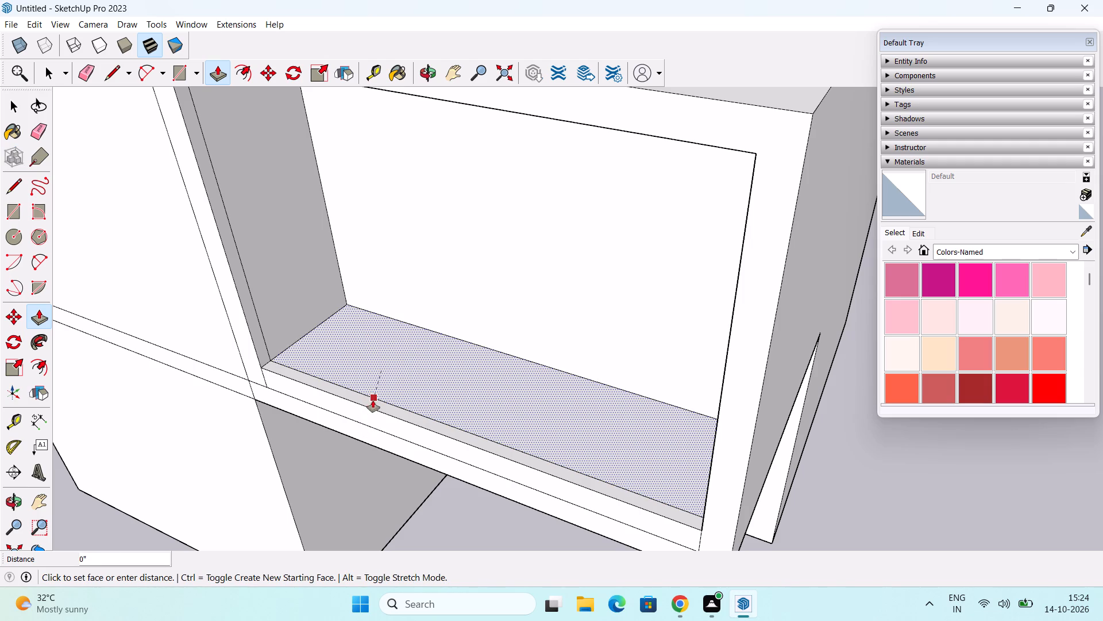
pyautogui.write('6"')
pyautogui.press('Return')
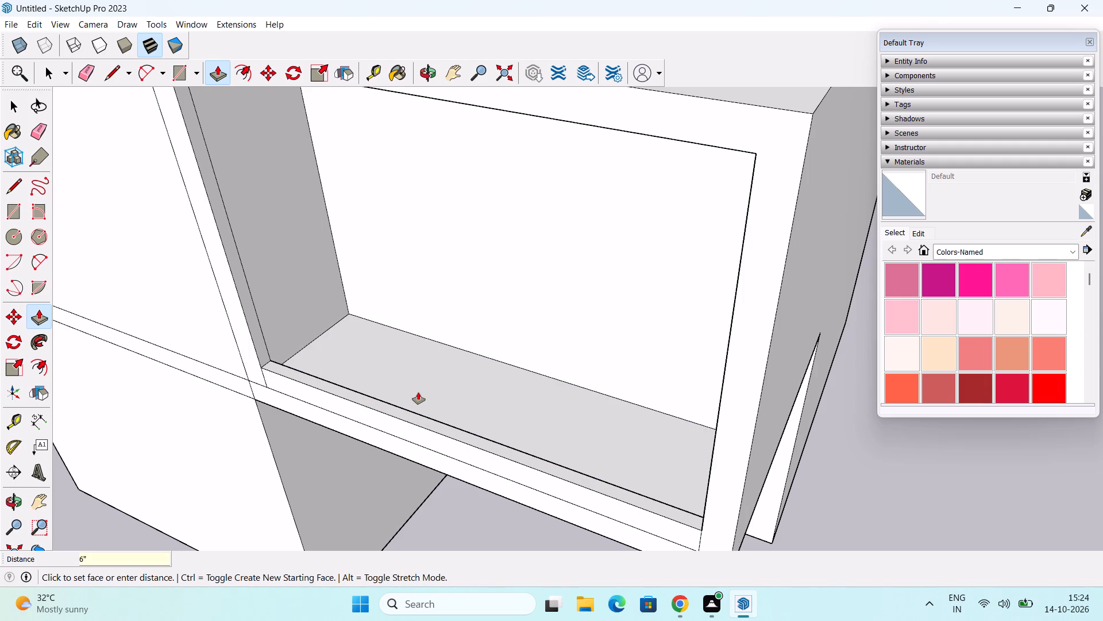
# Repeat the 6" push outward on the recess's left wall, right wall and ceiling behind the front lip.
pyautogui.doubleClick(283, 235)
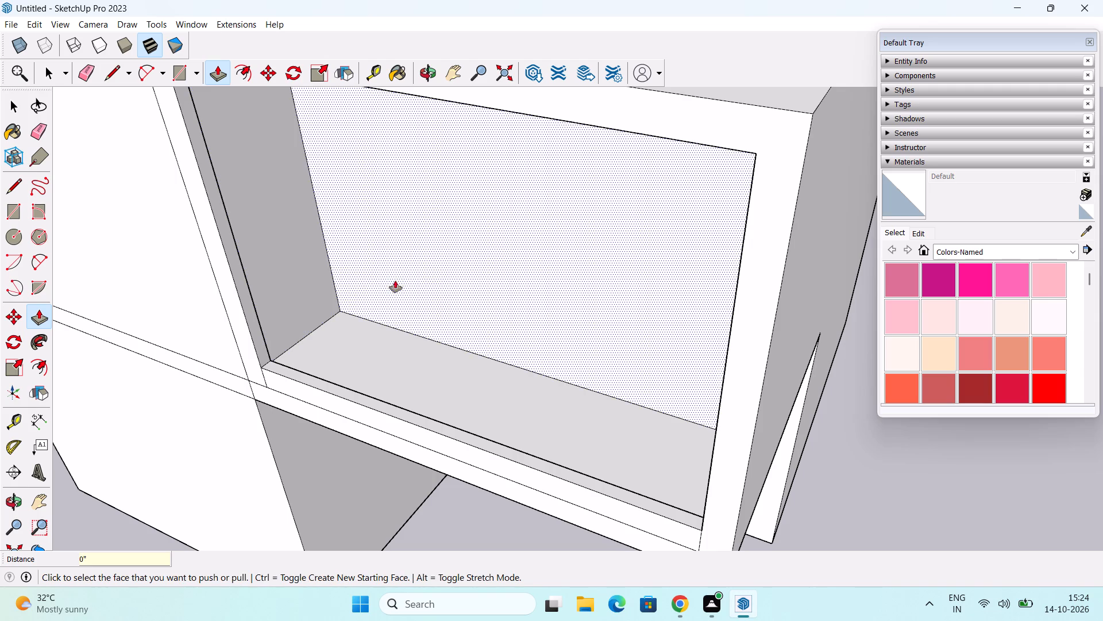
pyautogui.moveTo(440, 310); pyautogui.dragTo(786, 305, button='middle')
pyautogui.doubleClick(795, 269)
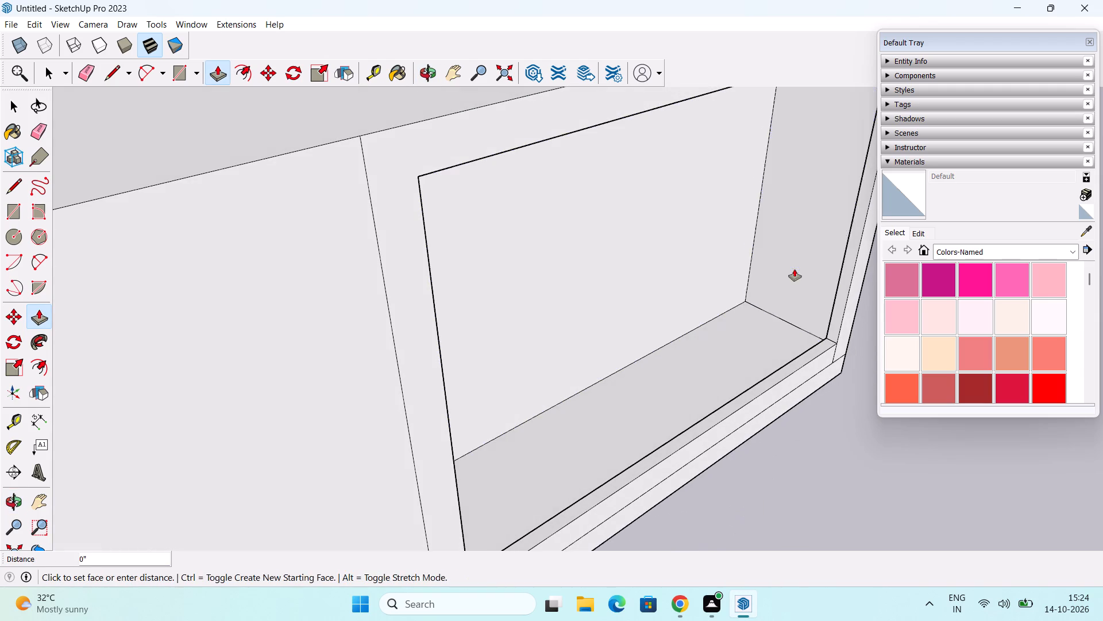
pyautogui.moveTo(737, 338); pyautogui.dragTo(605, 224, button='middle')
pyautogui.moveTo(622, 236); pyautogui.dragTo(577, 411, button='middle')
pyautogui.moveTo(565, 419); pyautogui.dragTo(472, 205, button='middle')
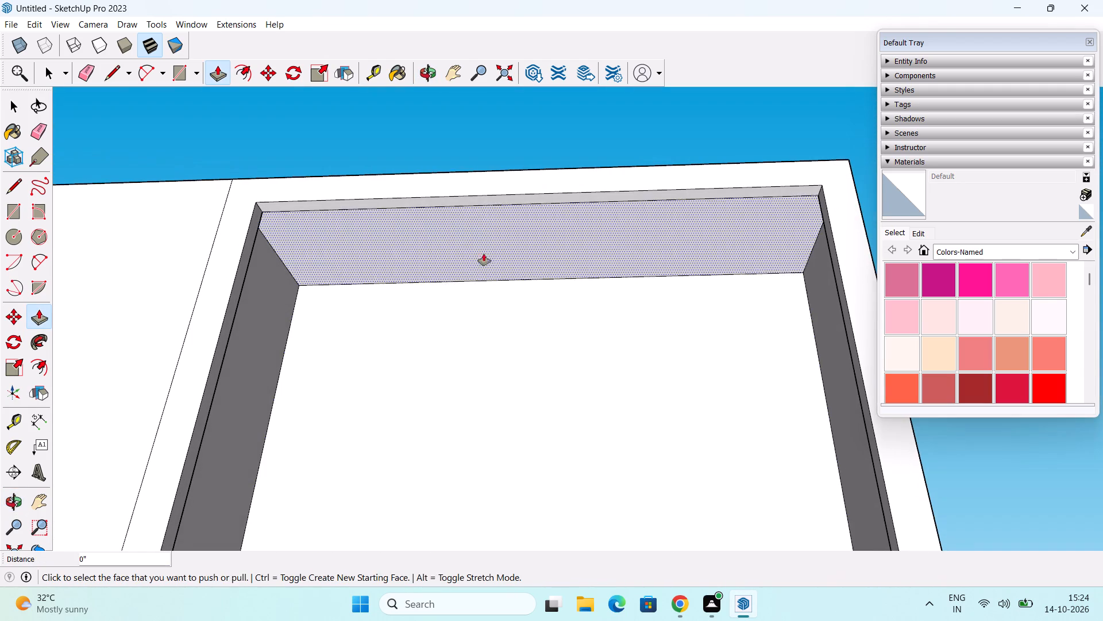
pyautogui.doubleClick(498, 246)
# Examine the widened recess, its front lip and the overhang above the recessed lower-right quadrant from several angles.
pyautogui.moveTo(508, 271); pyautogui.dragTo(510, 367, button='middle')
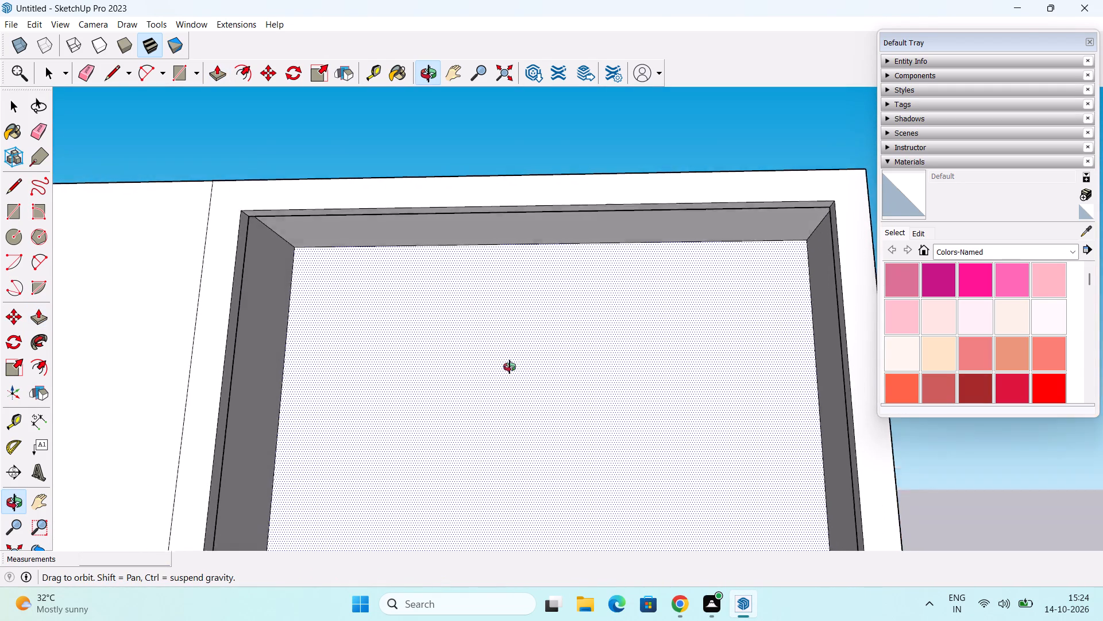
pyautogui.moveTo(510, 367); pyautogui.dragTo(672, 427, button='middle')
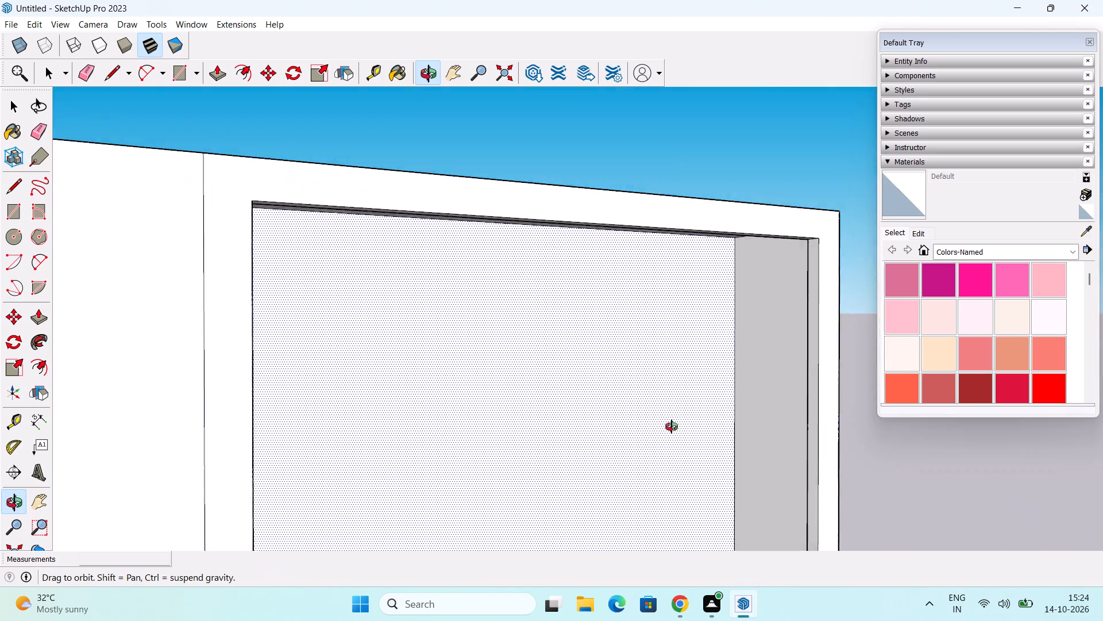
pyautogui.moveTo(672, 427); pyautogui.dragTo(705, 534, button='middle')
pyautogui.keyDown('shift'); pyautogui.moveTo(695, 527); pyautogui.dragTo(695, 508, button='middle'); pyautogui.keyUp('shift')
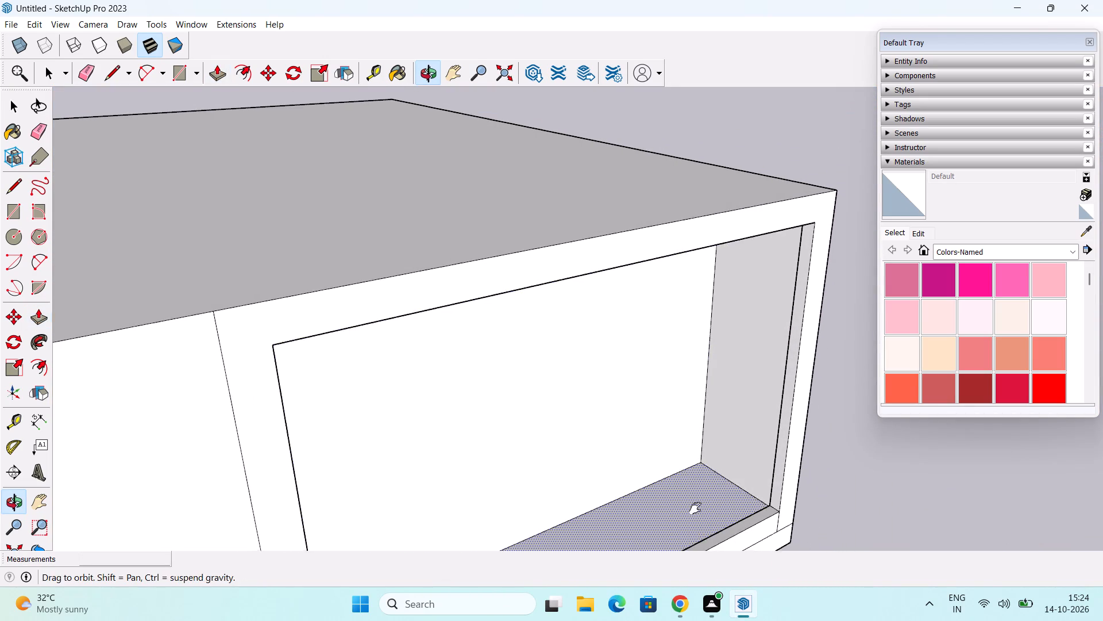
pyautogui.keyDown('shift'); pyautogui.moveTo(695, 508); pyautogui.dragTo(671, 402, button='middle'); pyautogui.keyUp('shift')
pyautogui.scroll(-1, 682, 410)
pyautogui.moveTo(651, 436); pyautogui.dragTo(369, 521, button='middle')
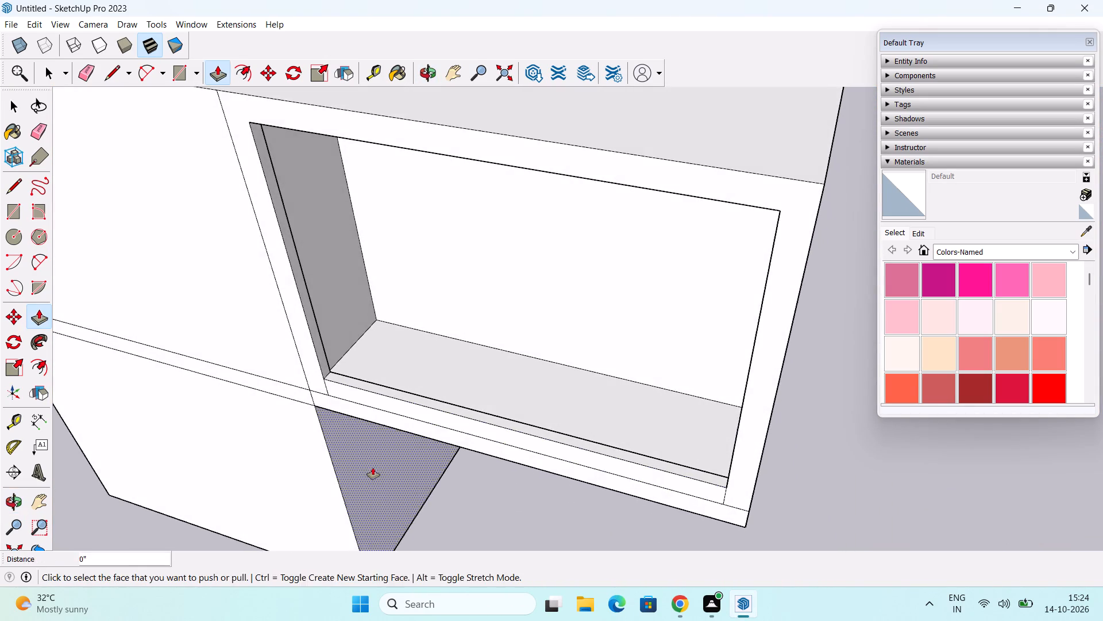
pyautogui.moveTo(373, 467); pyautogui.dragTo(386, 514, button='middle')
pyautogui.moveTo(460, 357); pyautogui.dragTo(535, 349, button='middle')
pyautogui.moveTo(551, 437); pyautogui.dragTo(531, 357, button='middle')
pyautogui.moveTo(539, 400); pyautogui.dragTo(508, 361, button='middle')
pyautogui.moveTo(515, 411); pyautogui.dragTo(380, 274, button='middle')
pyautogui.moveTo(428, 393); pyautogui.dragTo(307, 429, button='middle')
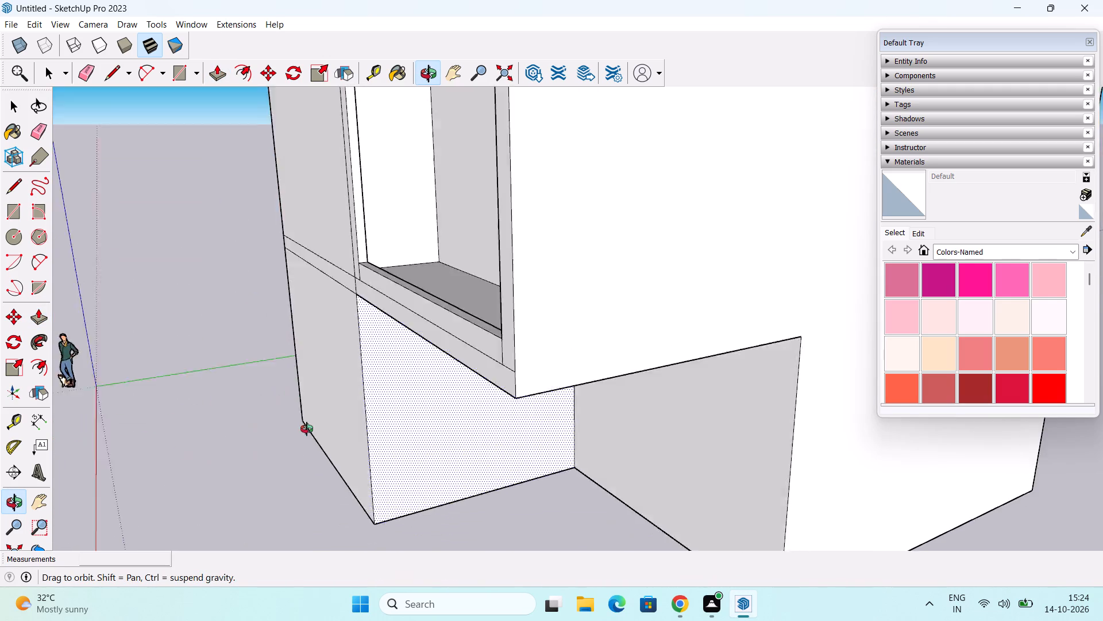
pyautogui.moveTo(307, 429); pyautogui.dragTo(356, 496, button='middle')
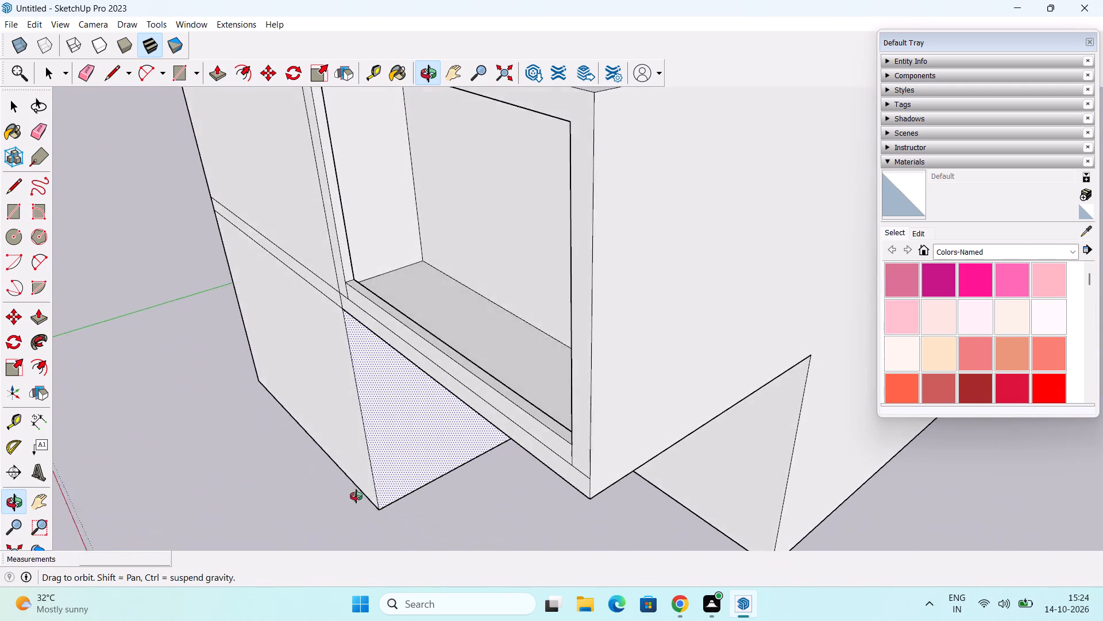
# Copy the front bottom edge of the overhang 6" inward across its underside, above the recessed lower-right quadrant.
pyautogui.moveTo(356, 496); pyautogui.dragTo(293, 259, button='middle')
pyautogui.press('space')
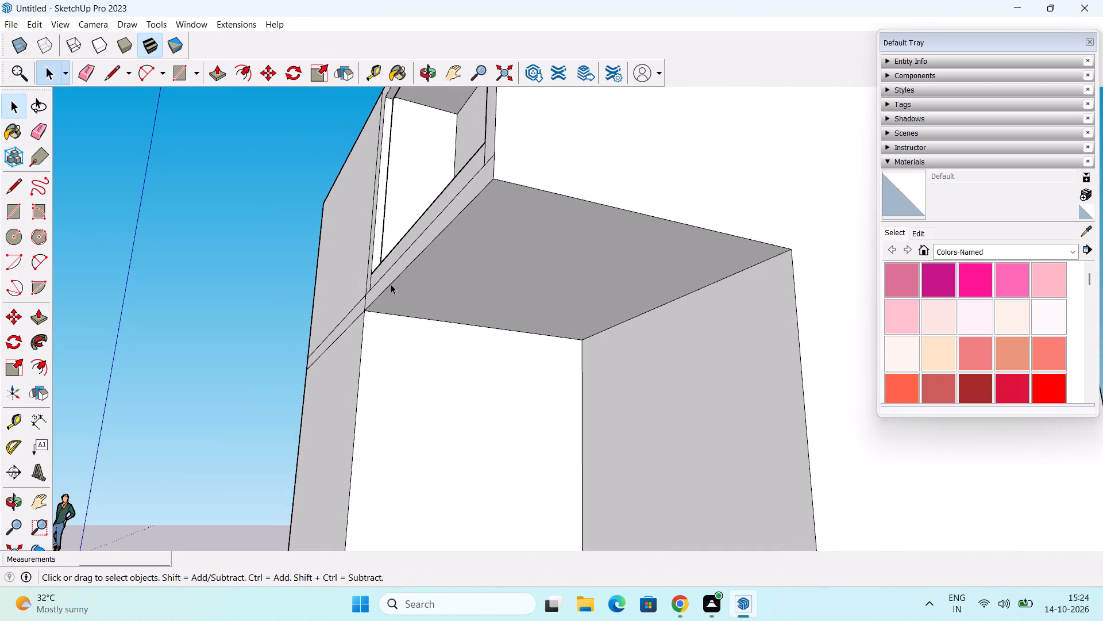
pyautogui.click(391, 284)
pyautogui.press('m')
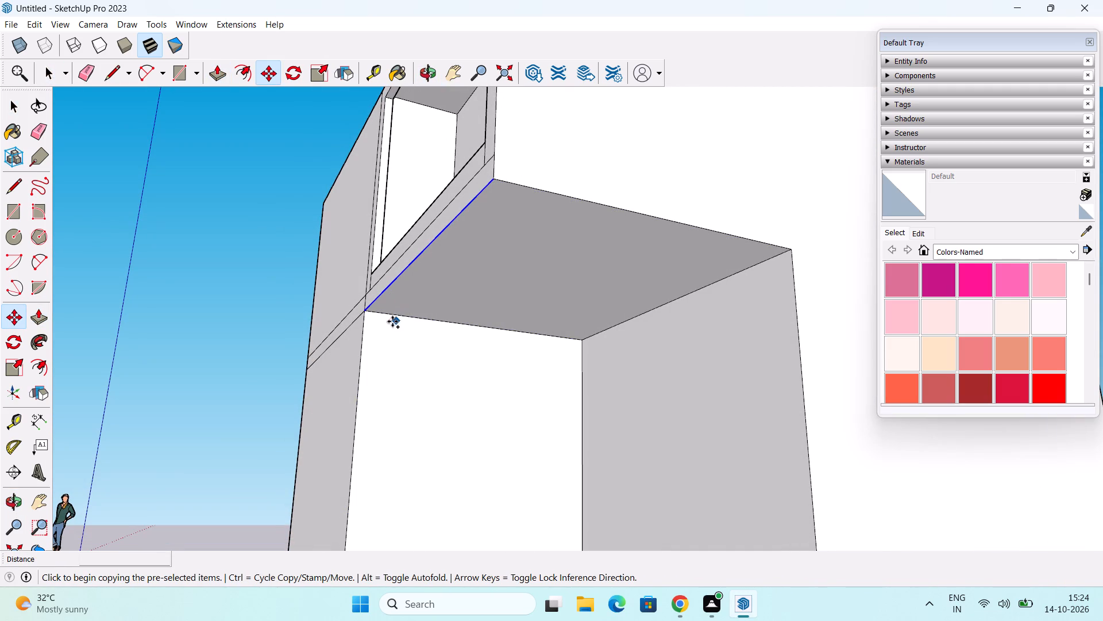
pyautogui.click(364, 317)
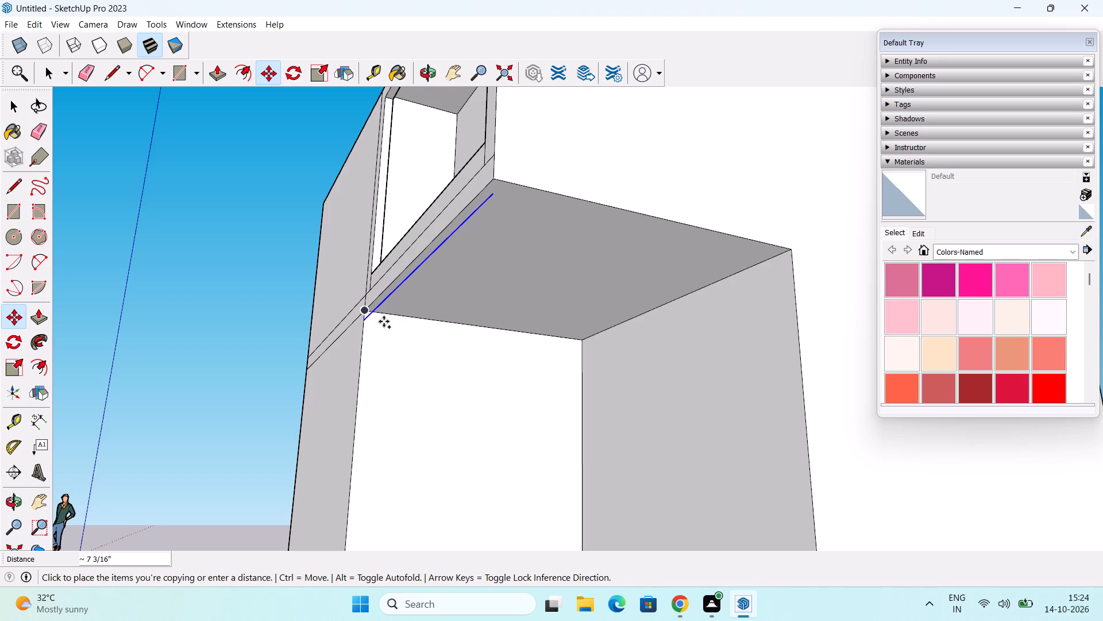
pyautogui.write('6"')
pyautogui.press('Return')
pyautogui.press('space')
# Push/Pull the narrow strip along the front of the overhang's underside down by 1'.
pyautogui.scroll(3, 389, 367)
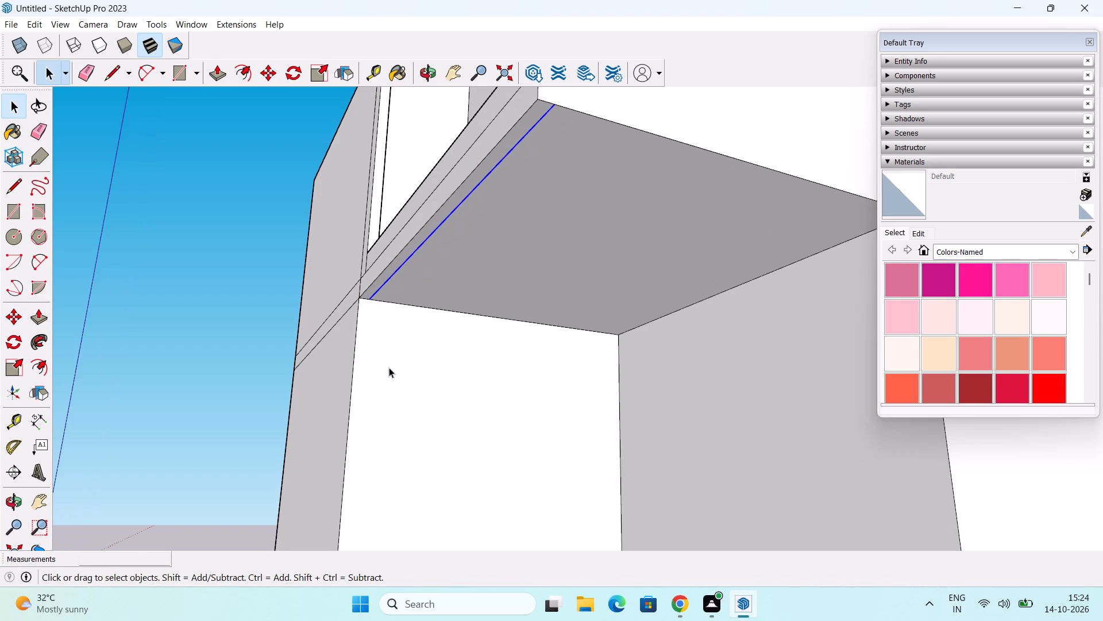
pyautogui.press('p')
pyautogui.click(388, 260)
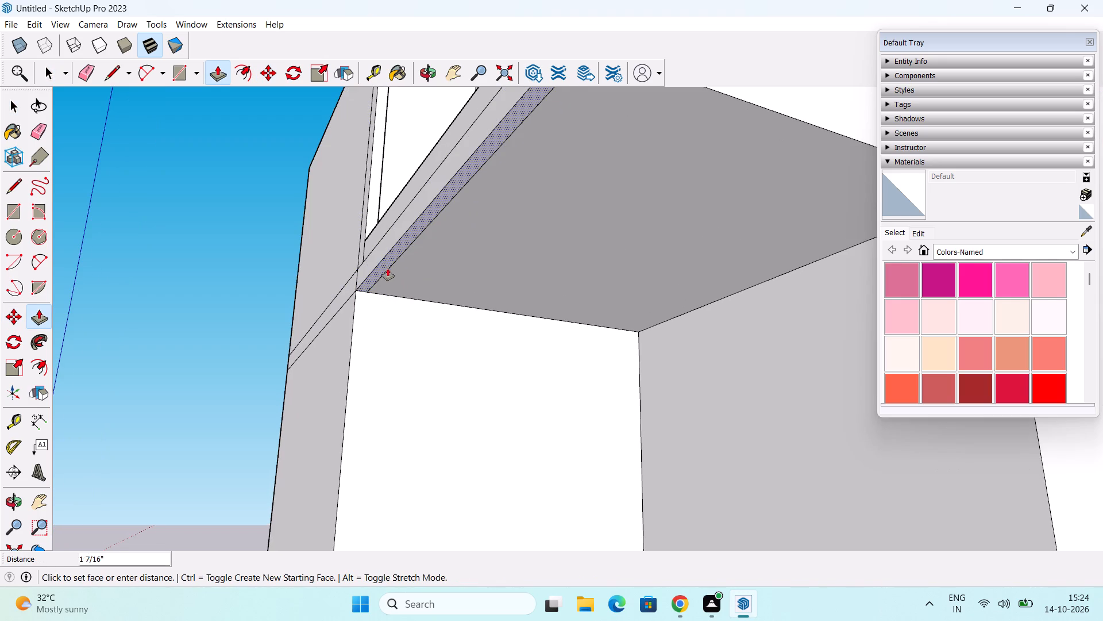
pyautogui.write("1'")
pyautogui.press('Return')
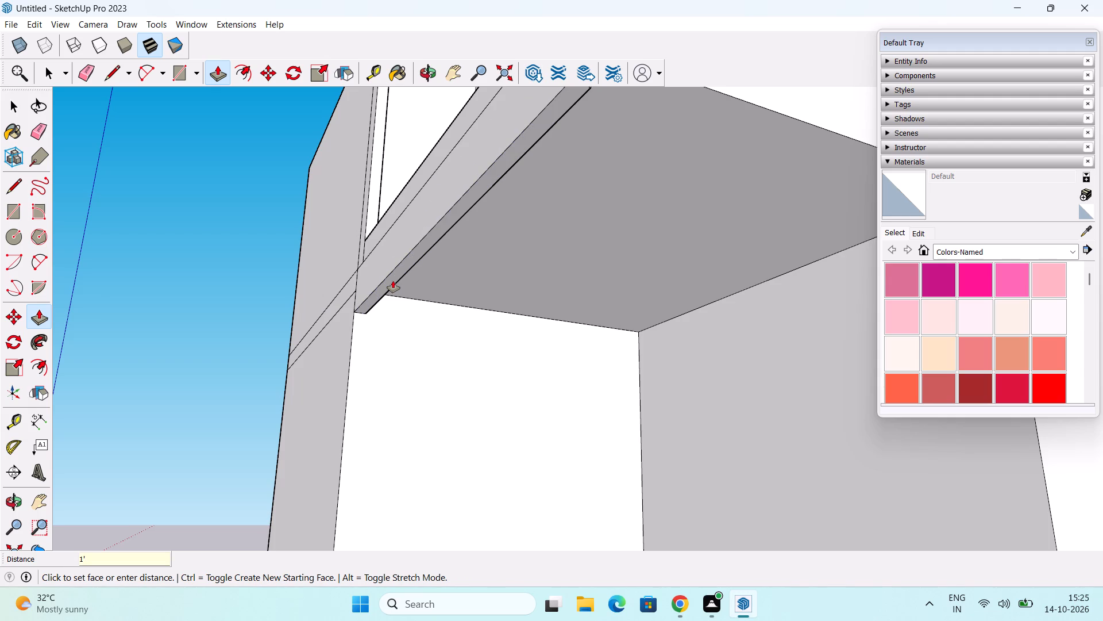
# Draw a line extending the lower horizontal band line across the overhang's front face to its far right edge.
pyautogui.scroll(-1, 385, 300)
pyautogui.moveTo(388, 310); pyautogui.dragTo(563, 402, button='middle')
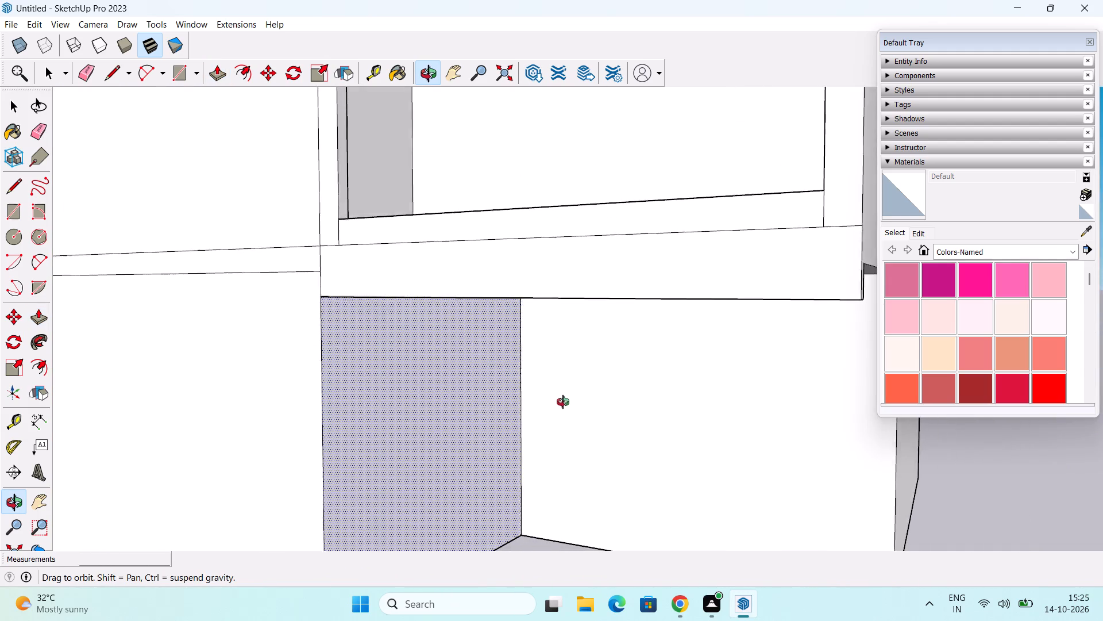
pyautogui.moveTo(563, 402); pyautogui.dragTo(593, 415, button='middle')
pyautogui.moveTo(571, 412); pyautogui.dragTo(595, 421, button='middle')
pyautogui.keyDown('shift'); pyautogui.moveTo(595, 421); pyautogui.dragTo(538, 417, button='middle'); pyautogui.keyUp('shift')
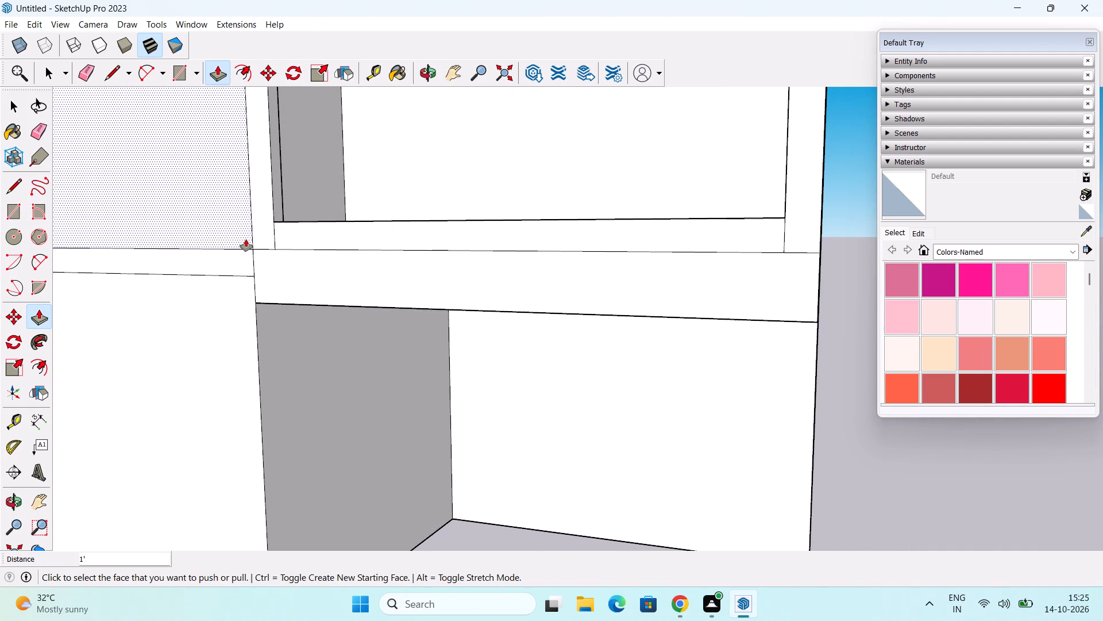
pyautogui.moveTo(311, 302); pyautogui.dragTo(342, 347, button='middle')
pyautogui.press('l')
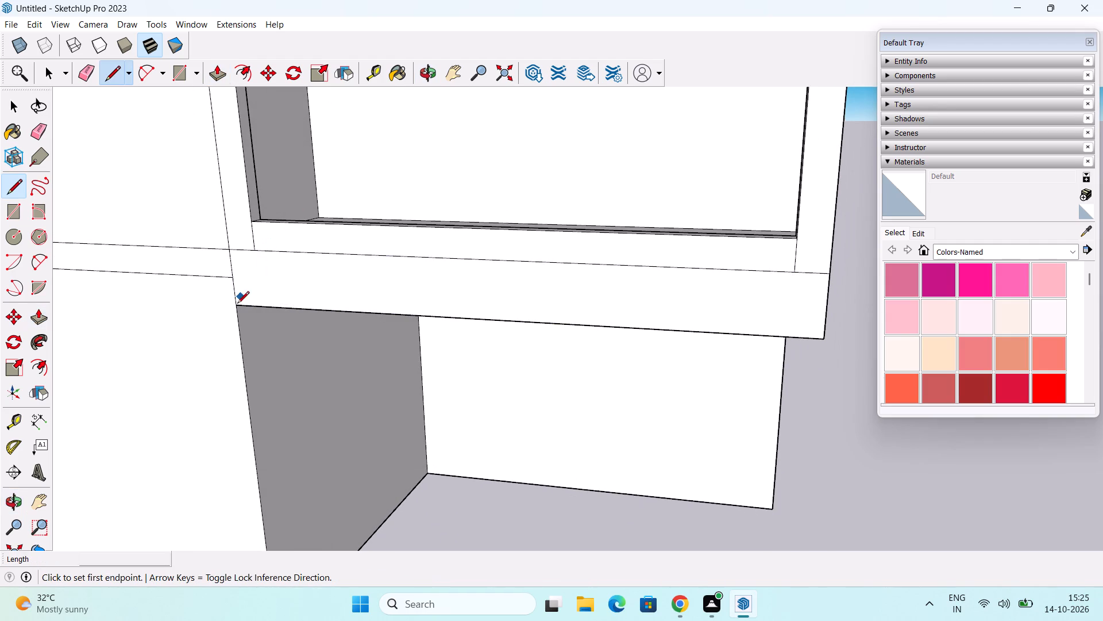
pyautogui.moveTo(234, 278); pyautogui.dragTo(246, 278)
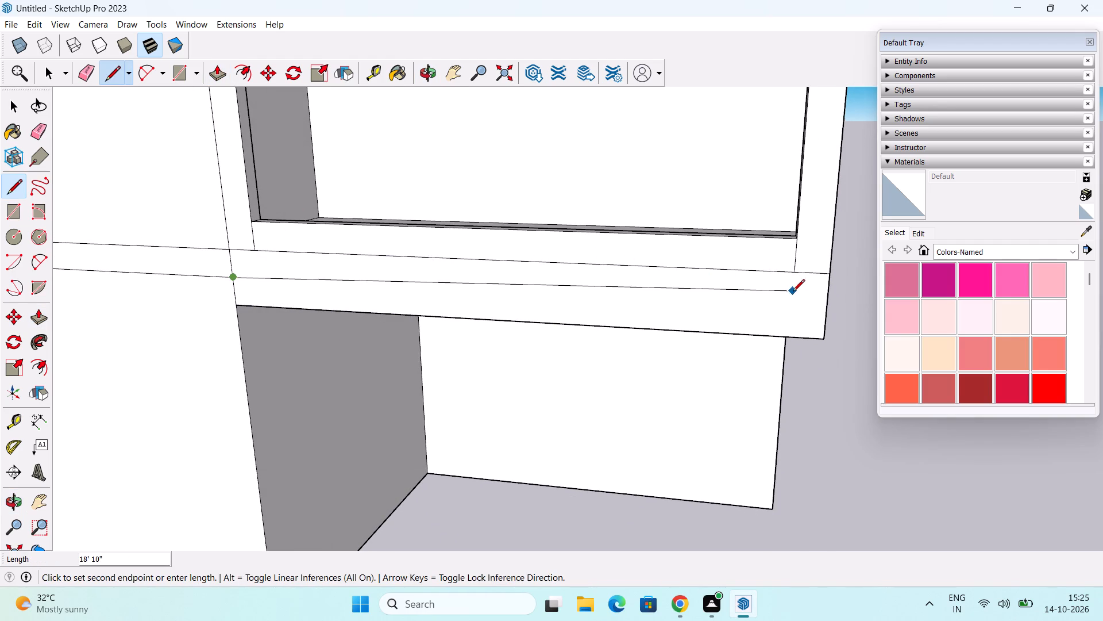
pyautogui.click(826, 305)
# Examine the front facade, the dropped overhang lip and the band lines from several angles.
pyautogui.scroll(-2, 782, 247)
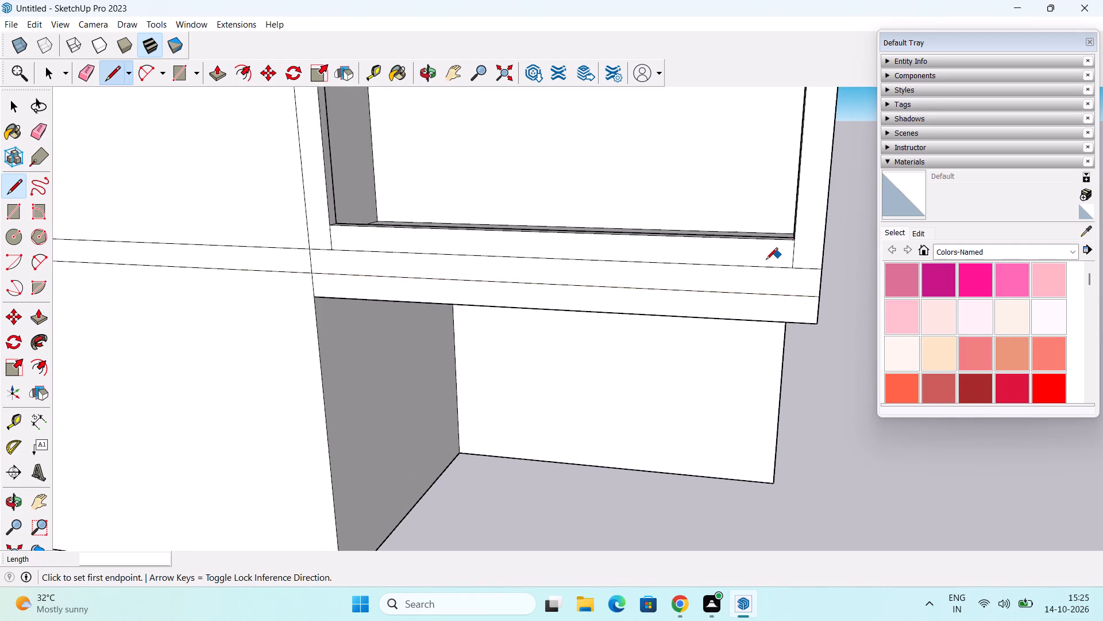
pyautogui.scroll(-7, 766, 260)
pyautogui.moveTo(684, 337); pyautogui.dragTo(704, 328, button='middle')
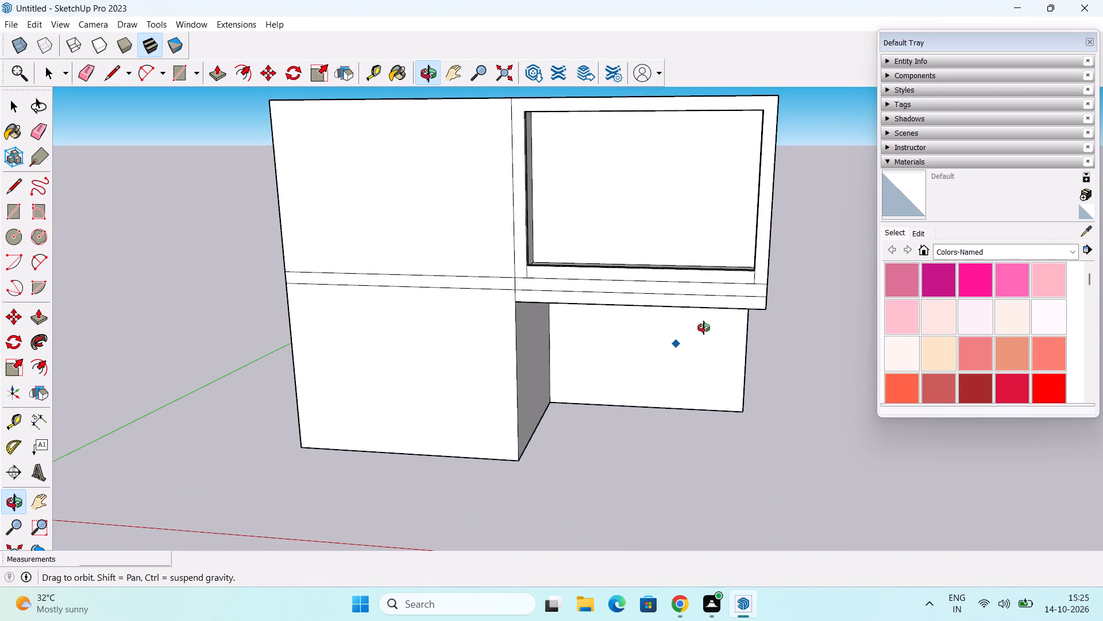
pyautogui.moveTo(704, 328); pyautogui.dragTo(720, 325, button='middle')
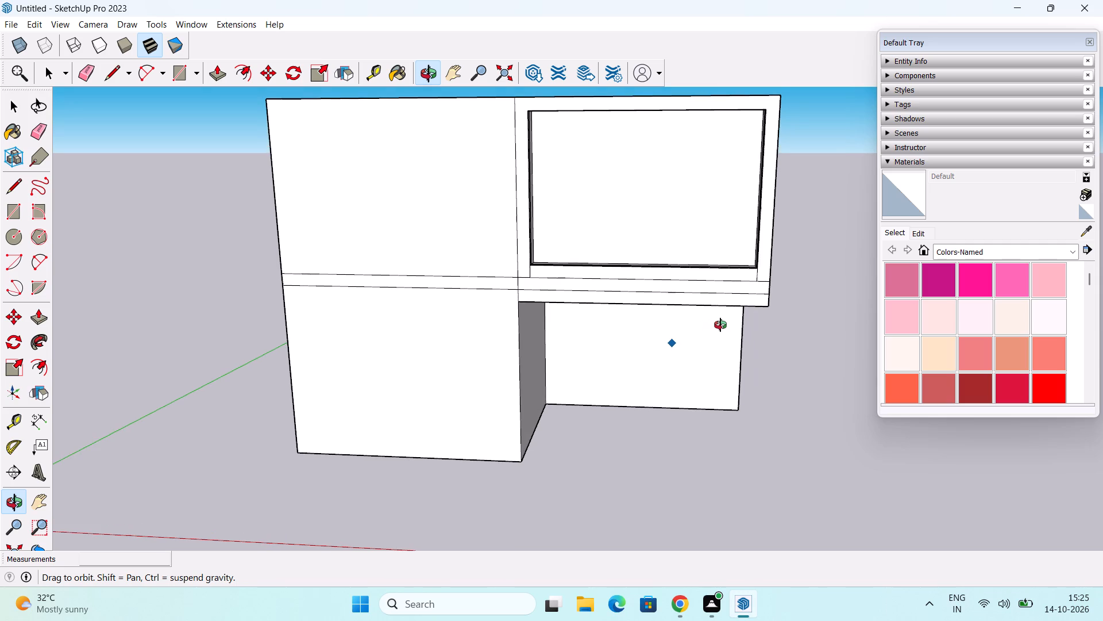
pyautogui.moveTo(720, 325); pyautogui.dragTo(731, 325, button='middle')
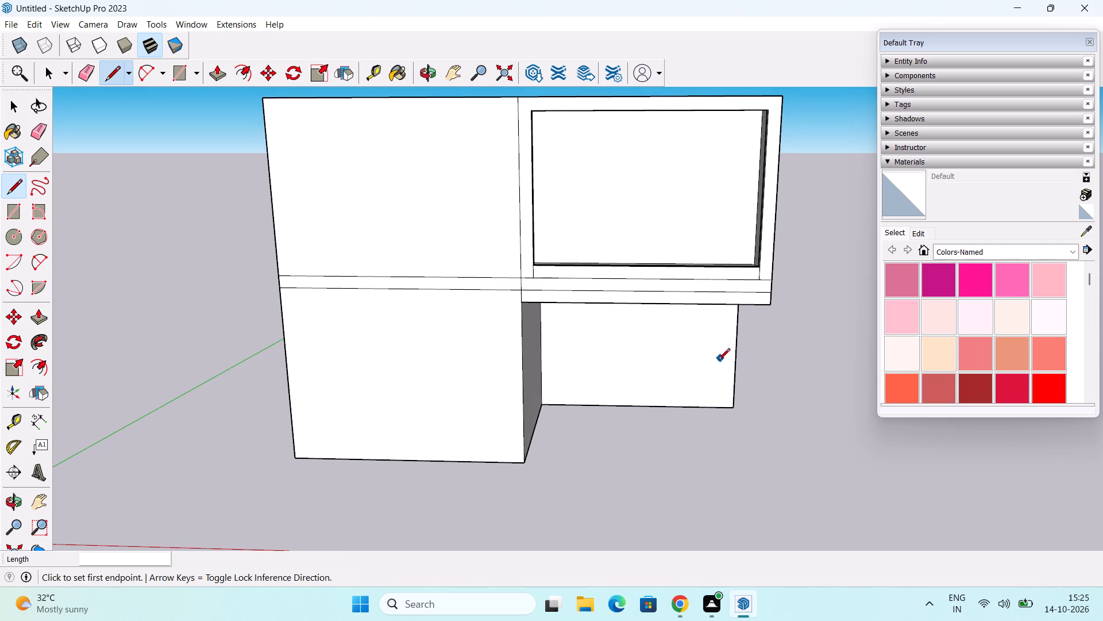
pyautogui.moveTo(711, 253); pyautogui.dragTo(578, 211, button='middle')
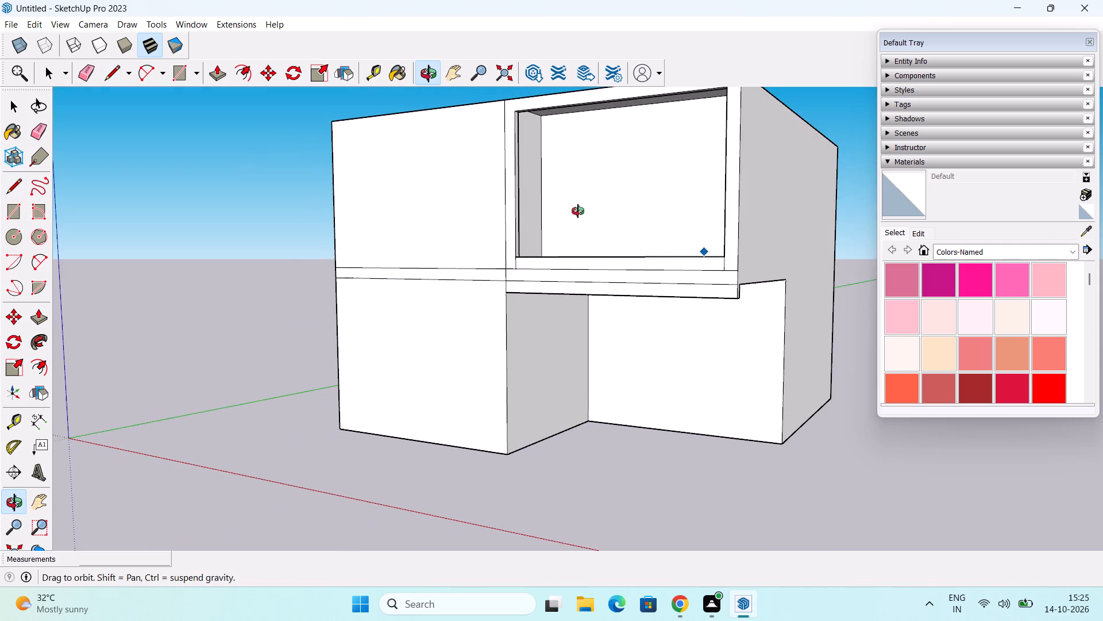
pyautogui.moveTo(578, 211); pyautogui.dragTo(611, 250, button='middle')
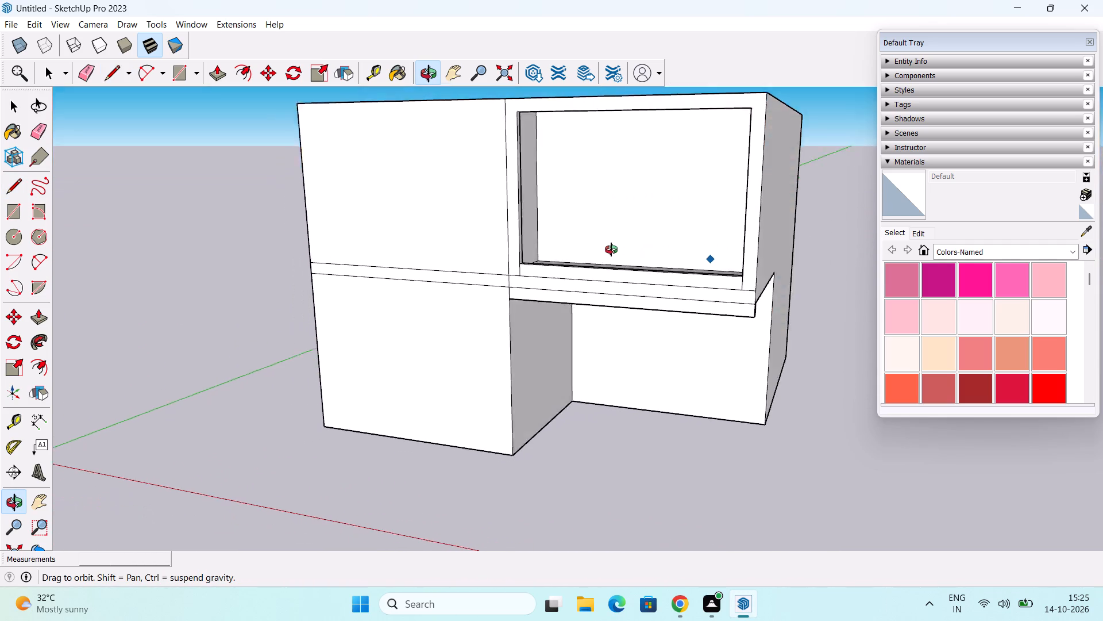
pyautogui.moveTo(611, 250); pyautogui.dragTo(683, 326, button='middle')
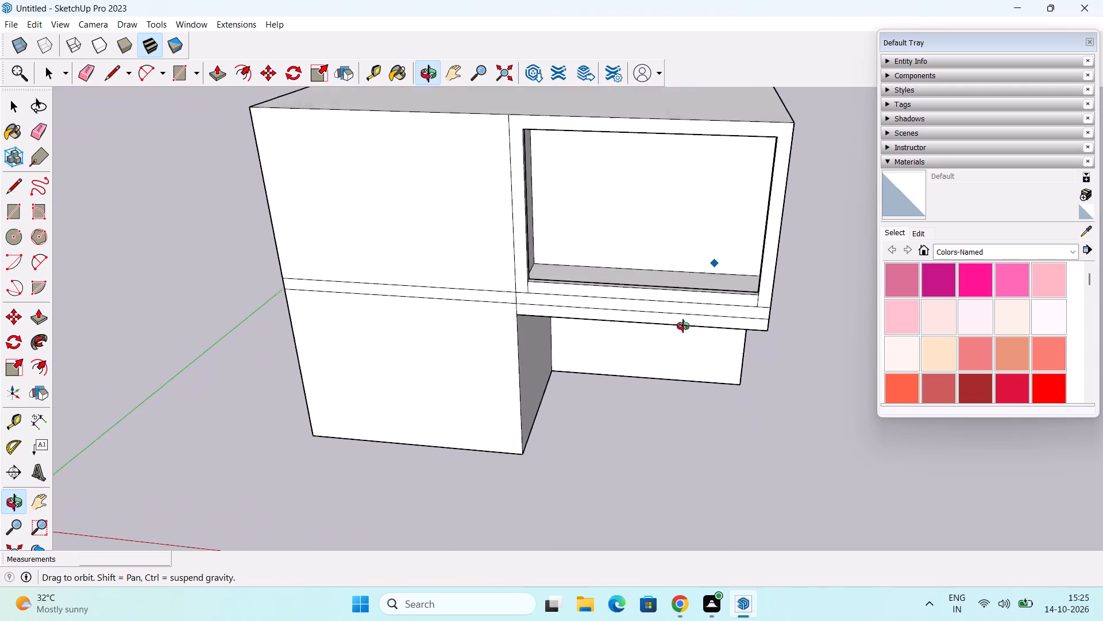
pyautogui.moveTo(683, 326); pyautogui.dragTo(698, 347, button='middle')
pyautogui.moveTo(696, 346); pyautogui.dragTo(696, 352, button='middle')
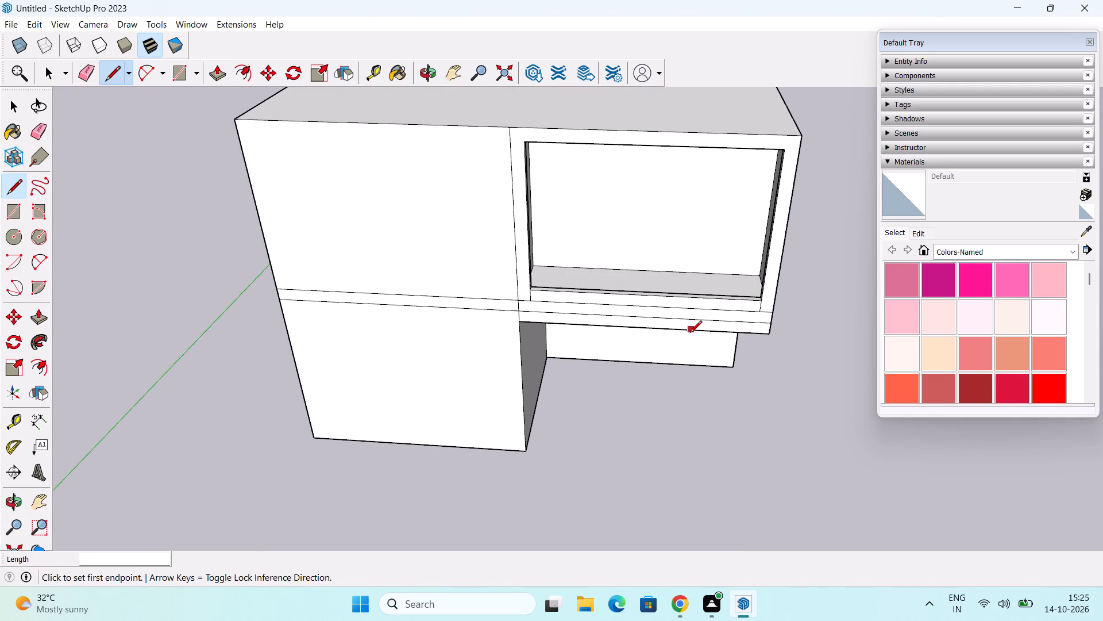
# Check the spacing between the two horizontal band lines at the overhang's right end with the Dimension tool, without placing a dimension.
pyautogui.press('space')
pyautogui.scroll(4, 757, 320)
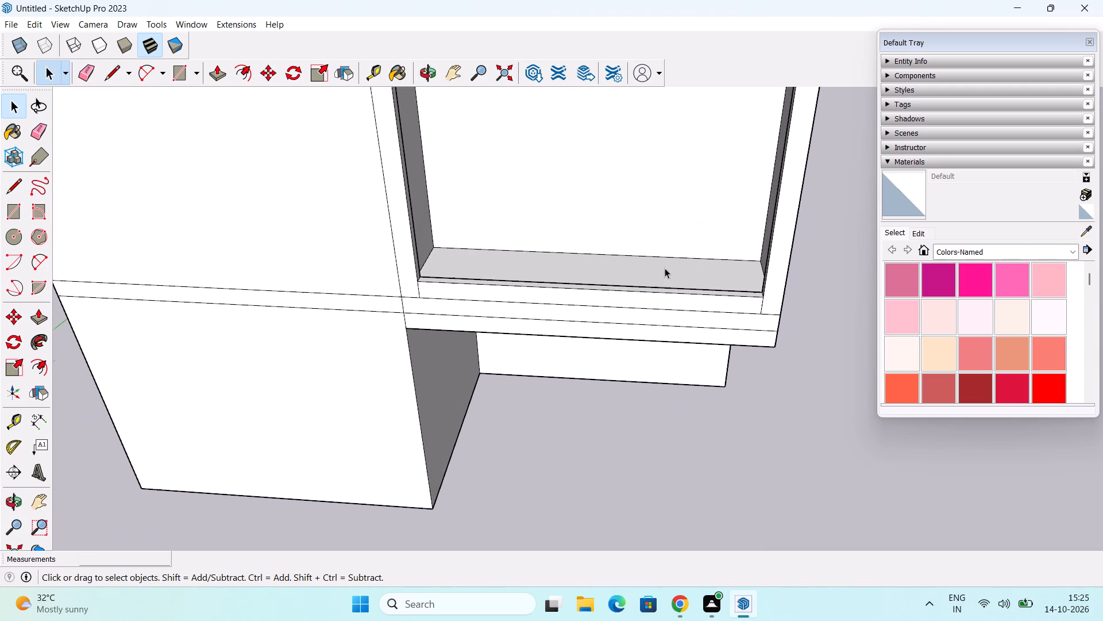
pyautogui.click(37, 423)
pyautogui.moveTo(554, 357); pyautogui.dragTo(464, 327, button='middle')
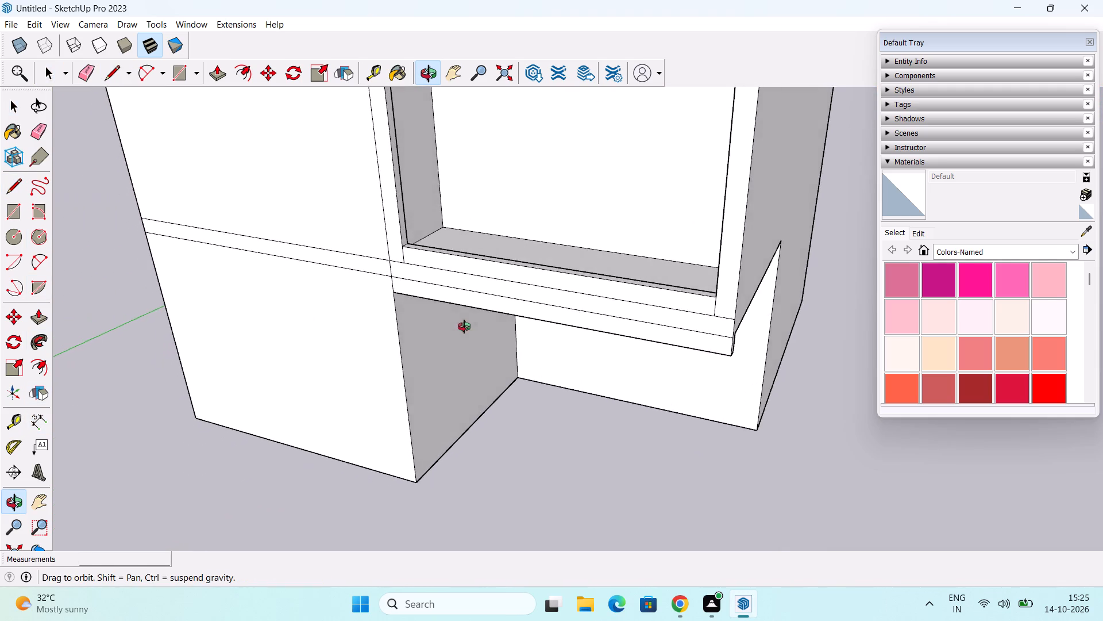
pyautogui.moveTo(464, 327); pyautogui.dragTo(469, 324, button='middle')
pyautogui.scroll(5, 690, 312)
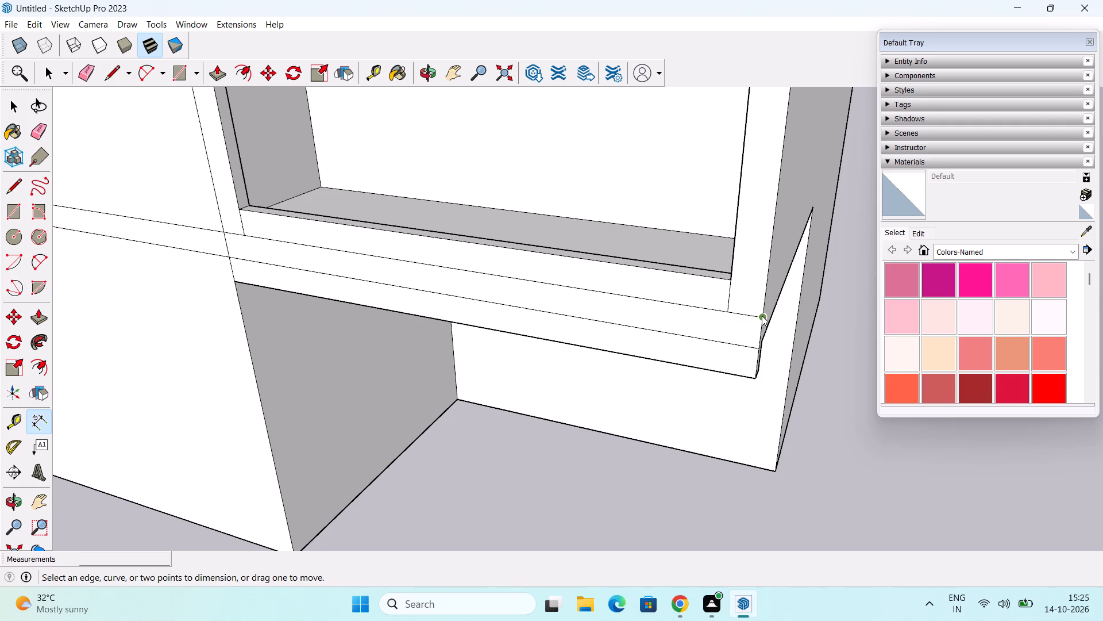
pyautogui.moveTo(762, 315); pyautogui.dragTo(763, 320)
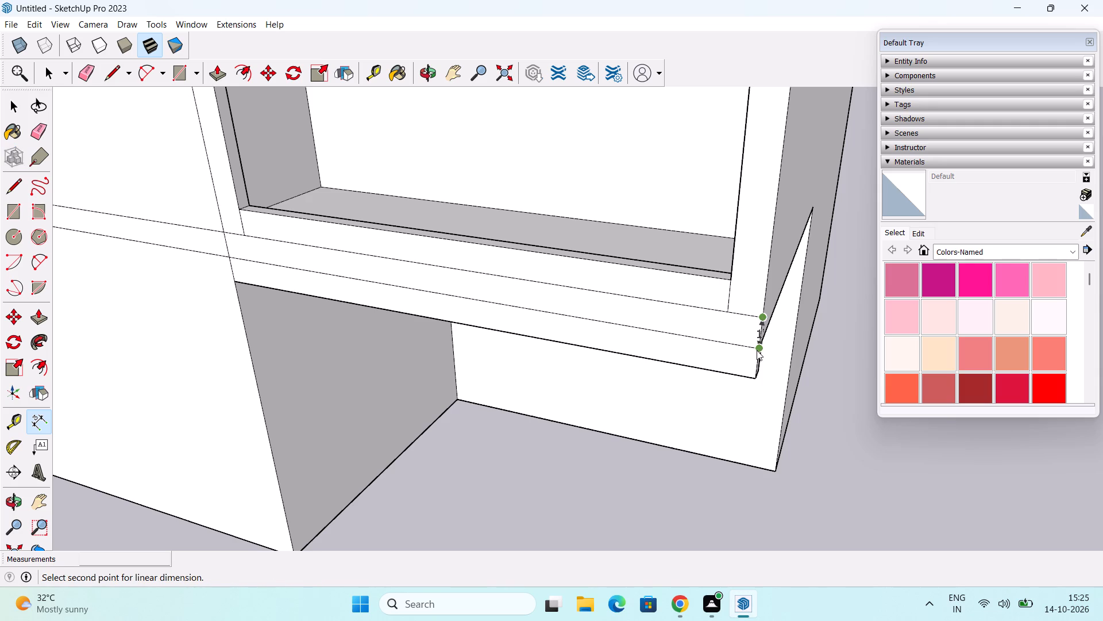
pyautogui.click(757, 350)
pyautogui.press('Escape')
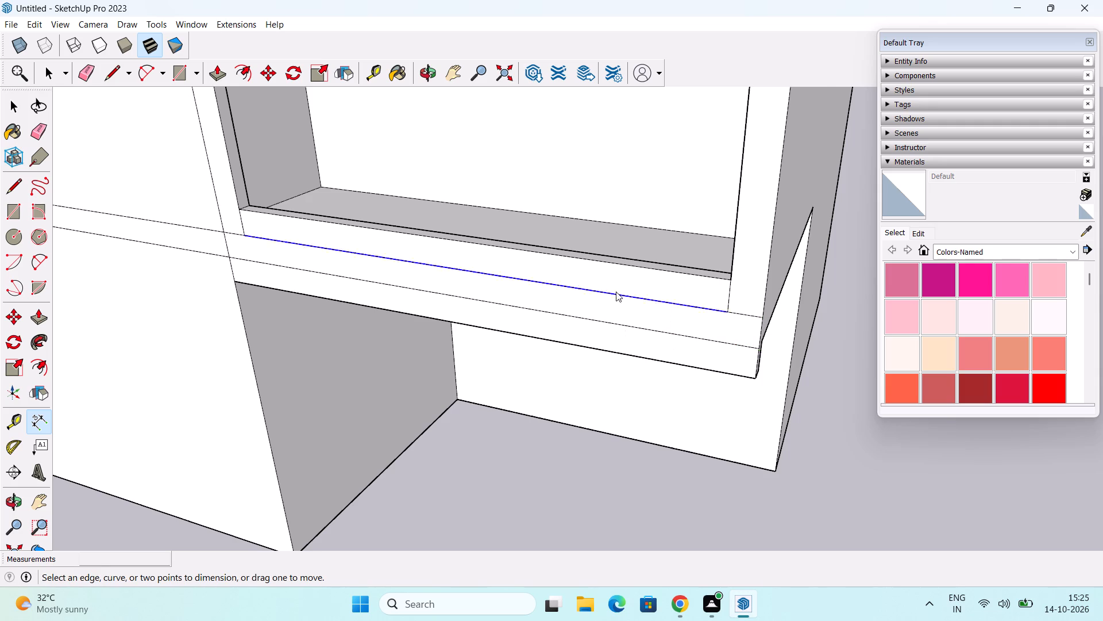
# Examine the upper-right recess, its frame and the roof from several angles.
pyautogui.scroll(-6, 617, 291)
pyautogui.keyDown('shift'); pyautogui.moveTo(576, 269); pyautogui.dragTo(625, 431, button='middle'); pyautogui.keyUp('shift')
pyautogui.moveTo(585, 412); pyautogui.dragTo(621, 378, button='middle')
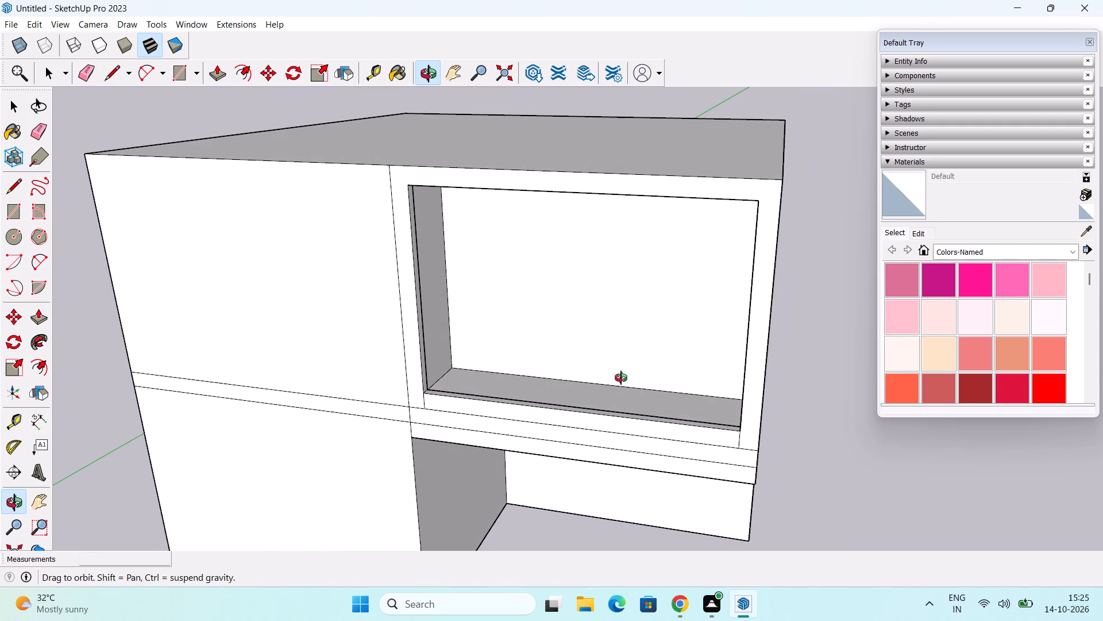
pyautogui.moveTo(621, 378); pyautogui.dragTo(650, 395, button='middle')
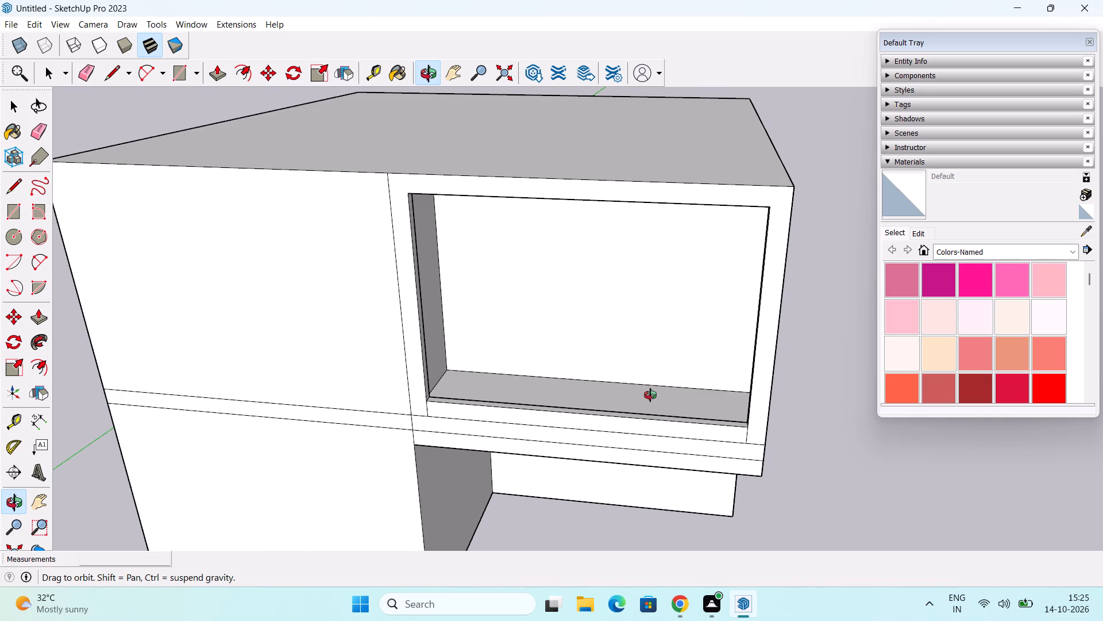
pyautogui.moveTo(650, 395); pyautogui.dragTo(645, 401, button='middle')
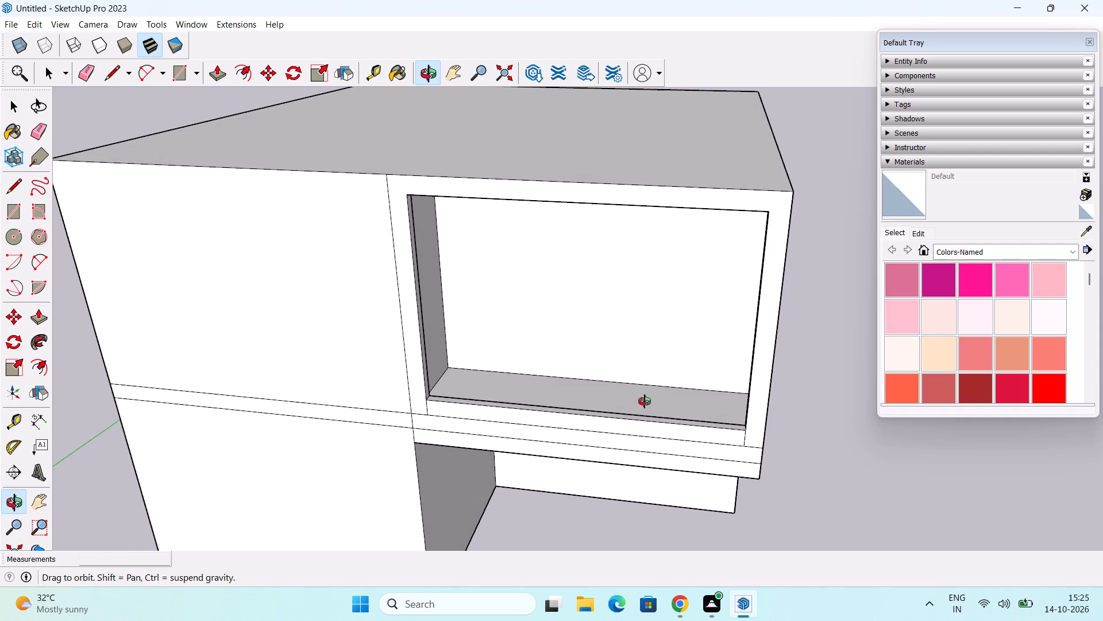
pyautogui.moveTo(645, 401); pyautogui.dragTo(642, 404, button='middle')
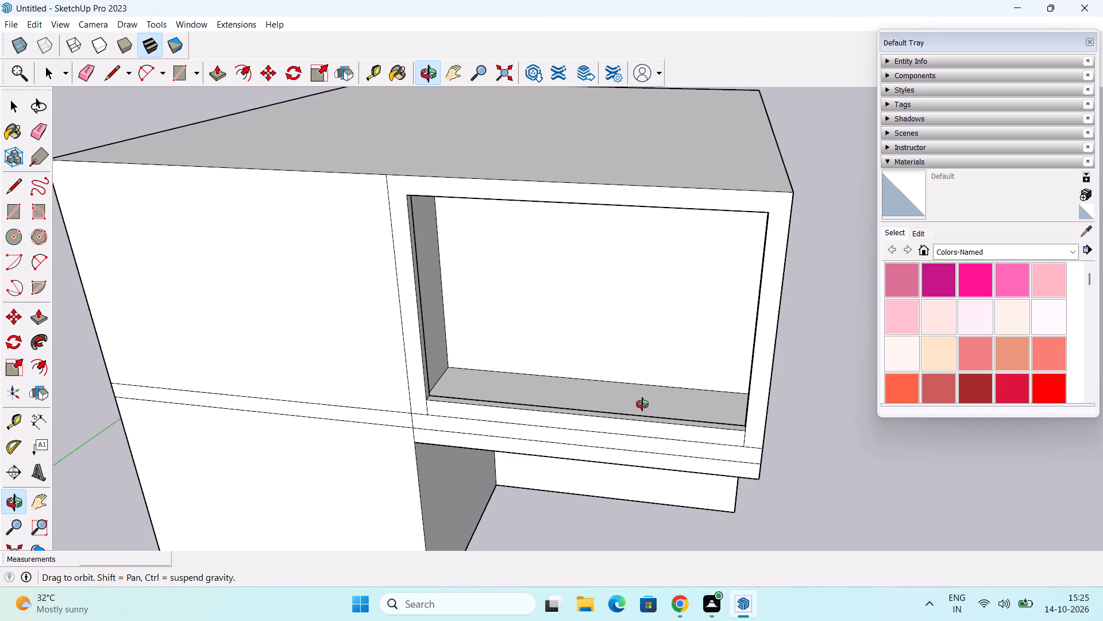
pyautogui.moveTo(642, 404); pyautogui.dragTo(542, 369, button='middle')
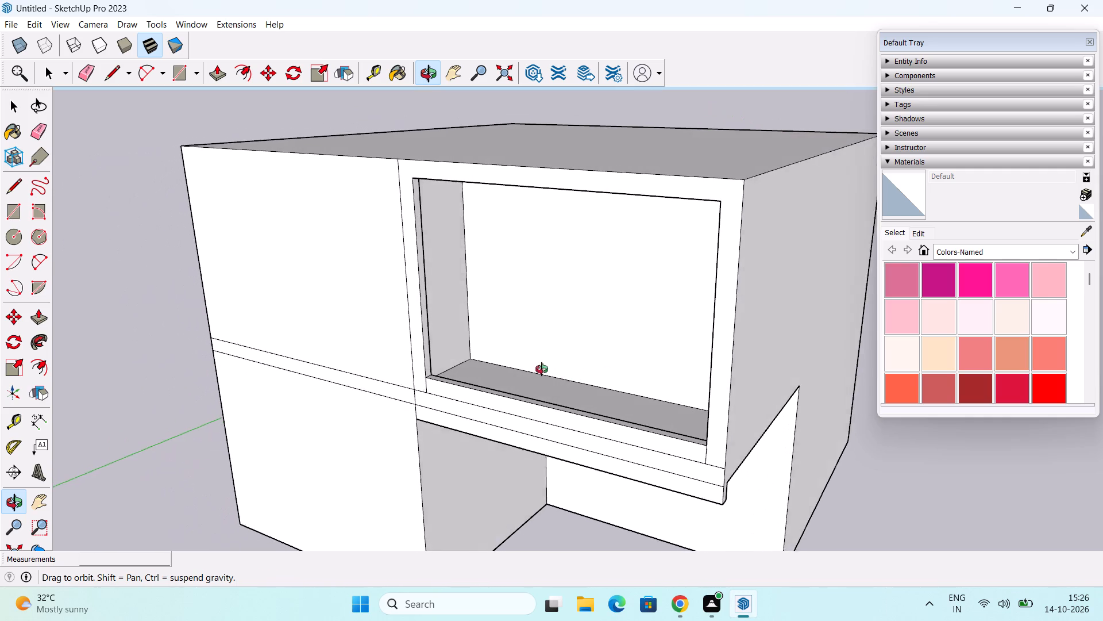
pyautogui.moveTo(542, 369); pyautogui.dragTo(564, 371, button='middle')
pyautogui.keyDown('shift'); pyautogui.moveTo(508, 392); pyautogui.dragTo(543, 364, button='middle'); pyautogui.keyUp('shift')
# Erase the short vertical edge below the recess opening's lower-left corner, between the opening and the upper band line.
pyautogui.scroll(2, 527, 381)
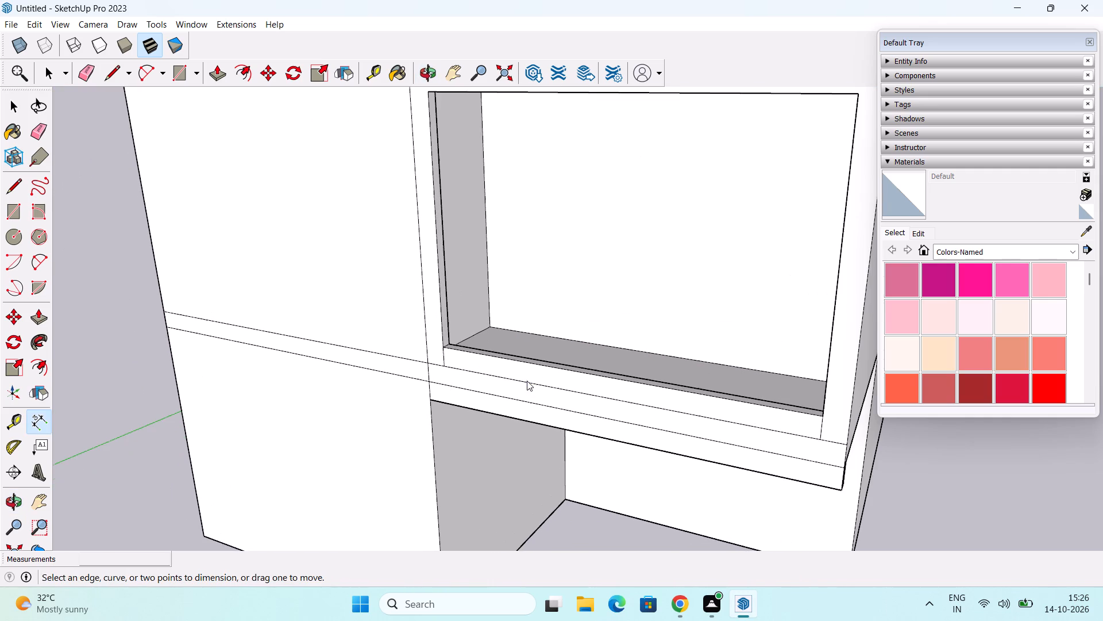
pyautogui.press('e')
pyautogui.scroll(3, 457, 378)
pyautogui.click(439, 349)
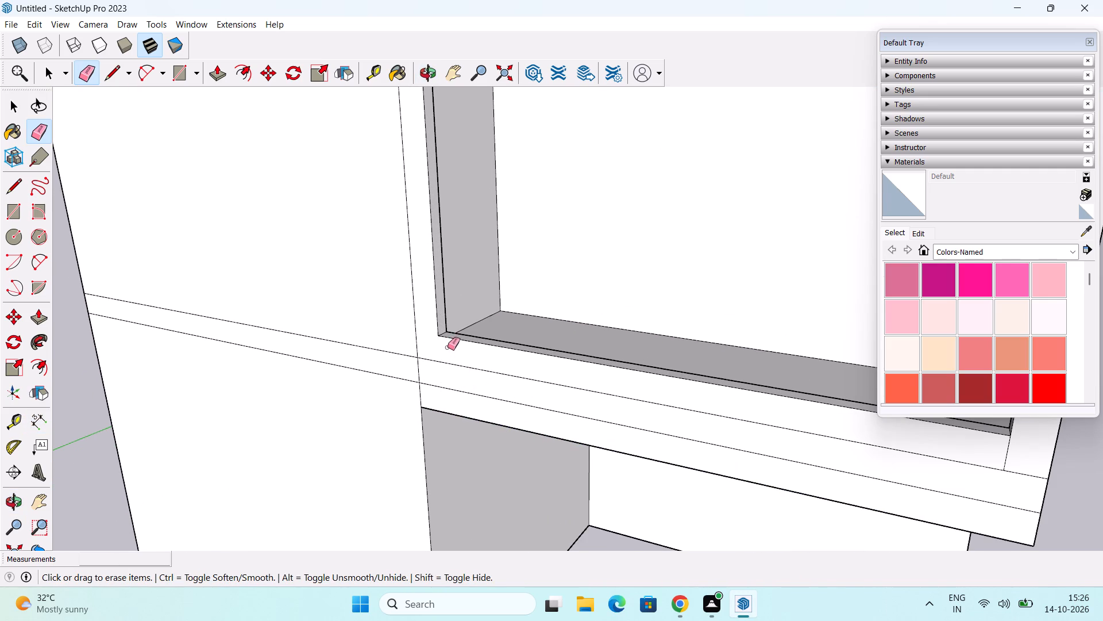
# Examine the overhang's underside, dropped lip and front band lines from below and from the front.
pyautogui.scroll(-5, 469, 363)
pyautogui.moveTo(506, 388); pyautogui.dragTo(305, 159, button='middle')
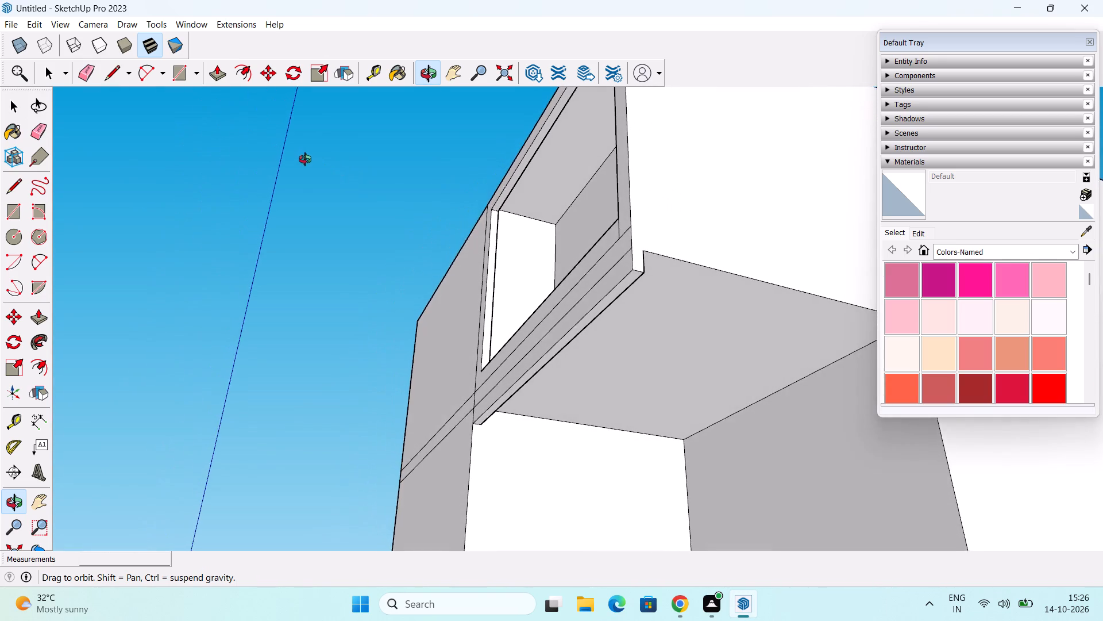
pyautogui.moveTo(305, 159); pyautogui.dragTo(562, 325, button='middle')
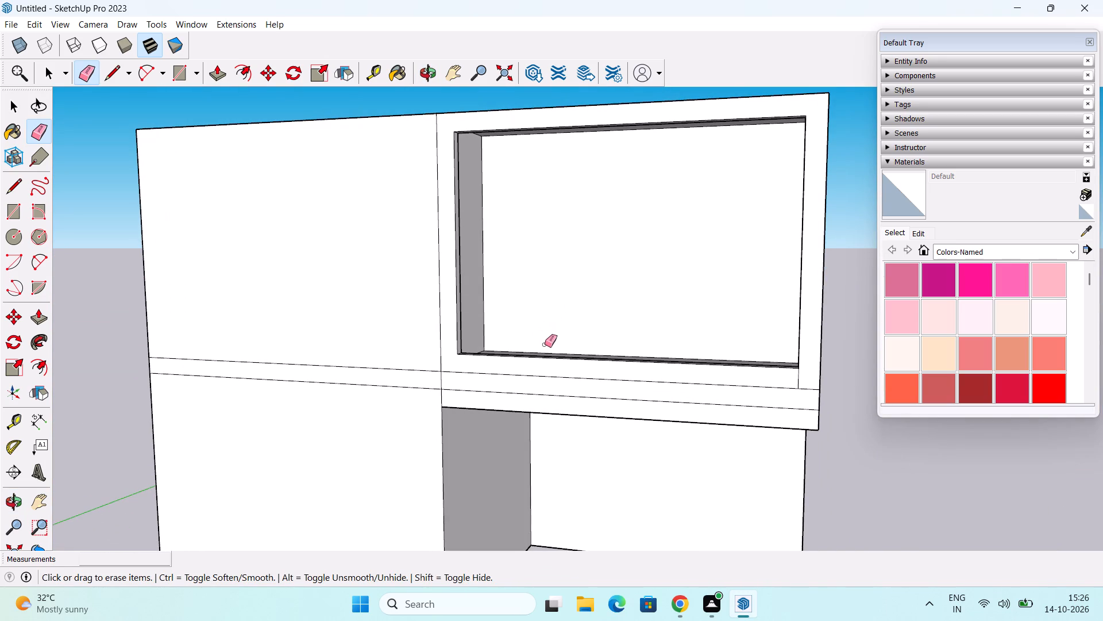
pyautogui.moveTo(554, 359); pyautogui.dragTo(514, 285, button='middle')
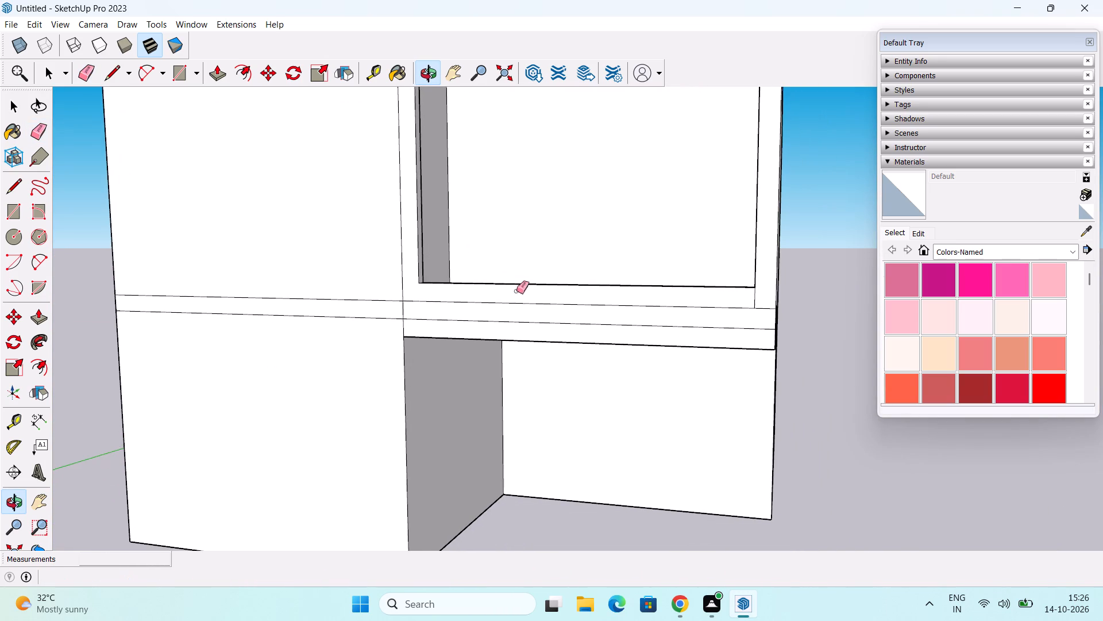
pyautogui.moveTo(547, 321); pyautogui.dragTo(466, 318, button='middle')
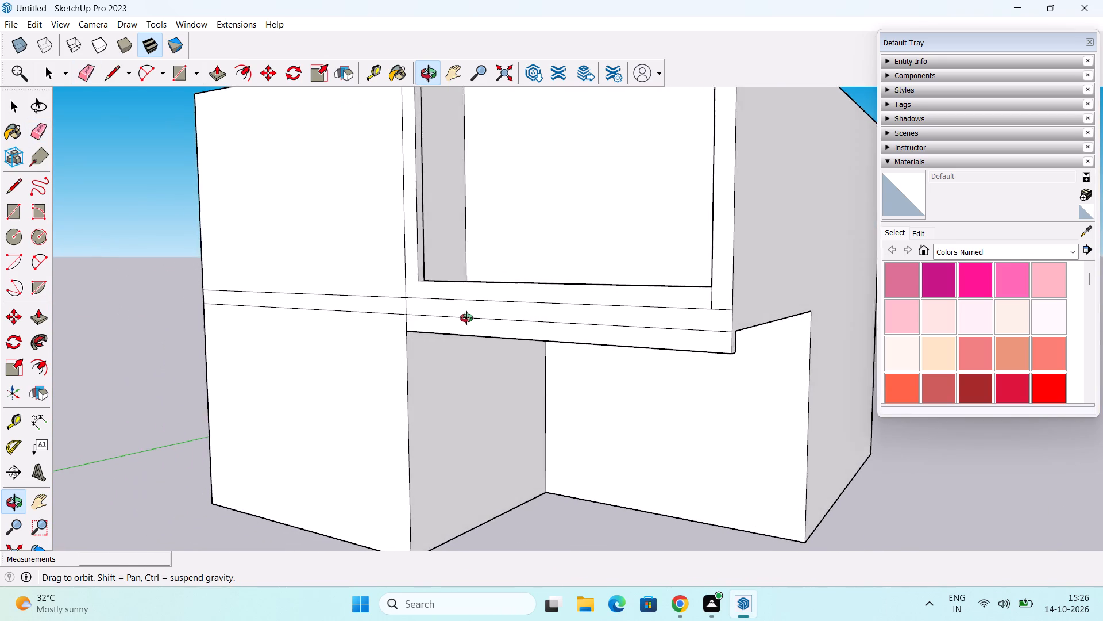
pyautogui.moveTo(466, 318); pyautogui.dragTo(565, 335, button='middle')
pyautogui.keyDown('shift'); pyautogui.moveTo(562, 340); pyautogui.dragTo(547, 201, button='middle'); pyautogui.keyUp('shift')
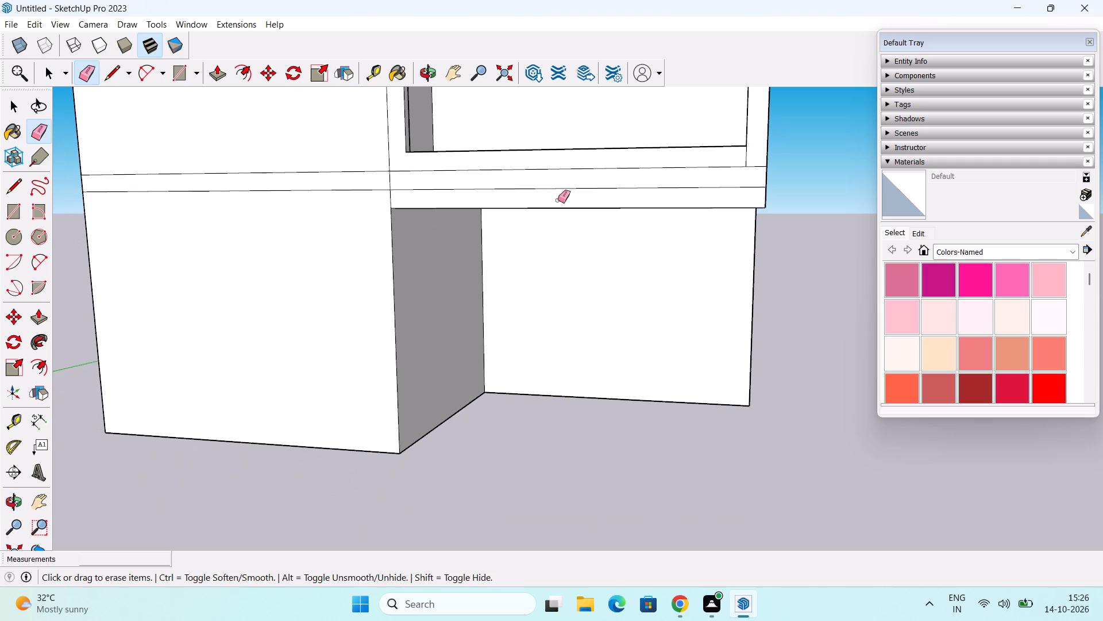
# Undo the last three edits, reverting the erased short vertical edge below the recess and the overhang's dropped lip.
pyautogui.moveTo(560, 235); pyautogui.dragTo(595, 411, button='middle')
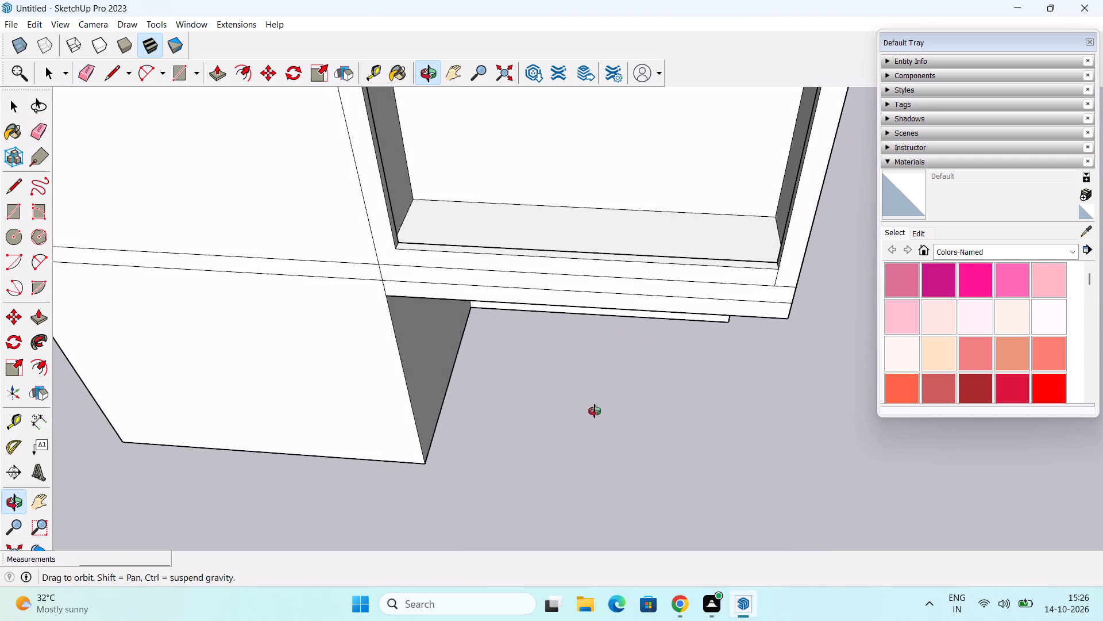
pyautogui.moveTo(595, 411); pyautogui.dragTo(595, 412, button='middle')
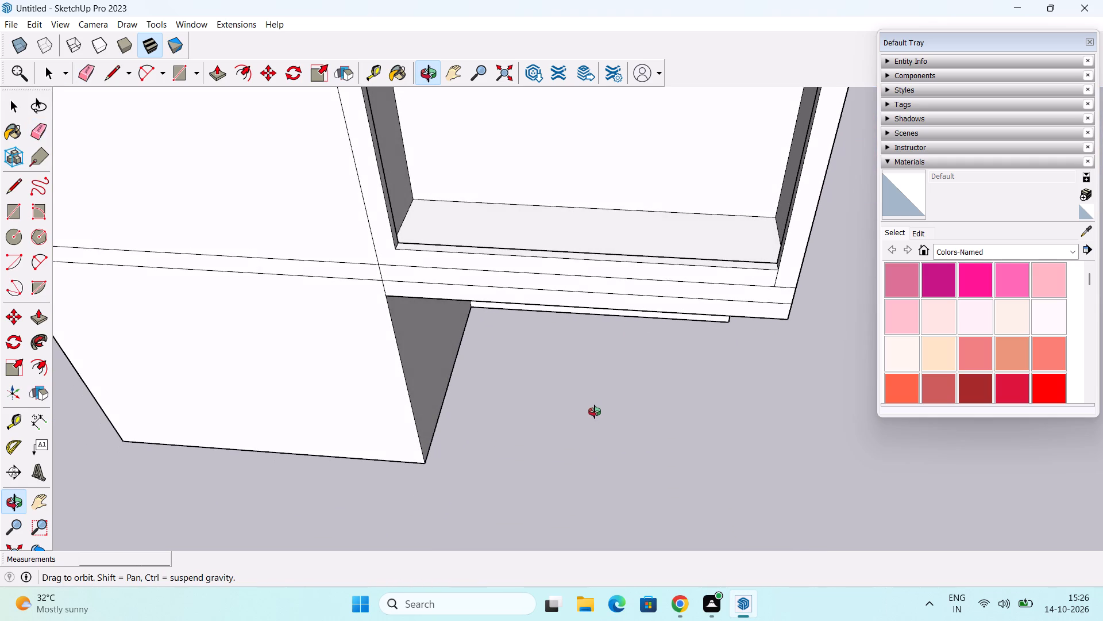
pyautogui.moveTo(595, 412); pyautogui.dragTo(508, 230, button='middle')
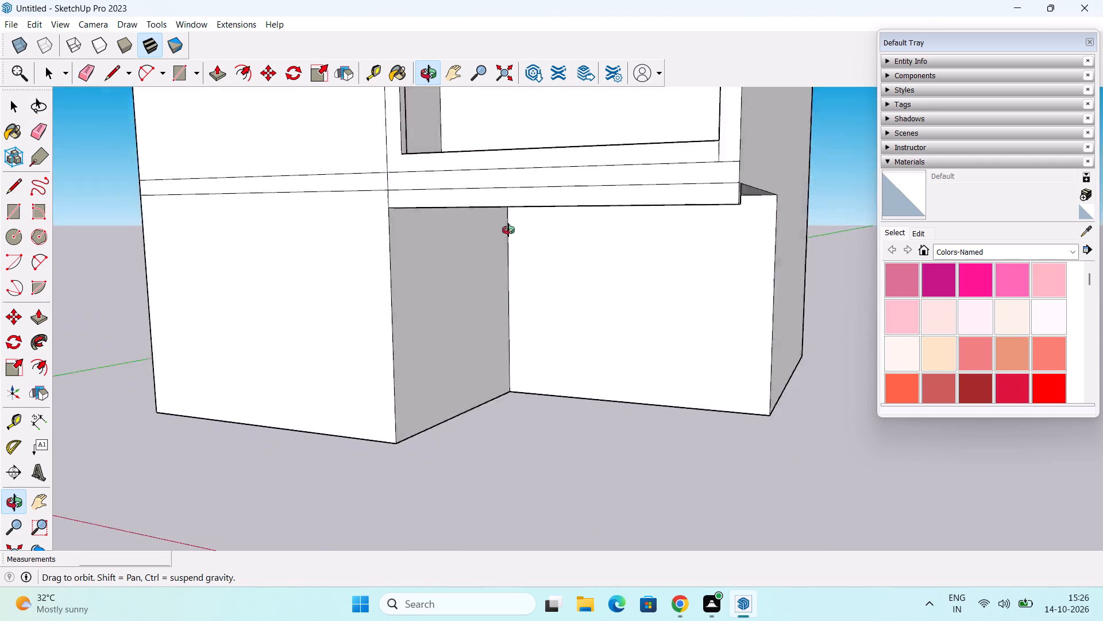
pyautogui.moveTo(508, 230); pyautogui.dragTo(367, 141, button='middle')
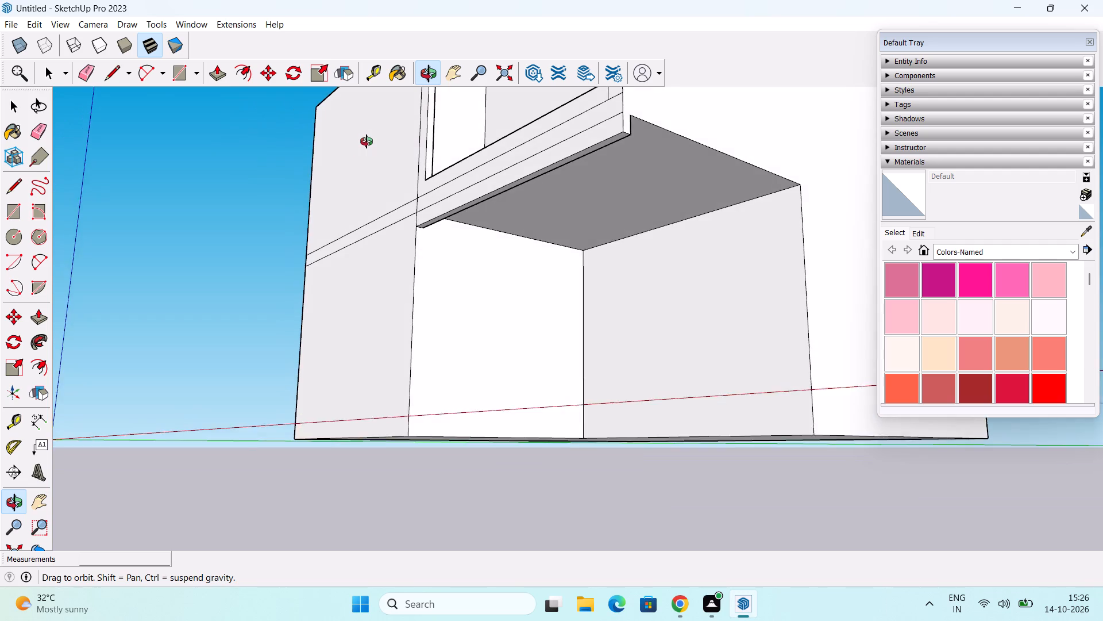
pyautogui.moveTo(367, 141); pyautogui.dragTo(360, 152, button='middle')
pyautogui.press('space')
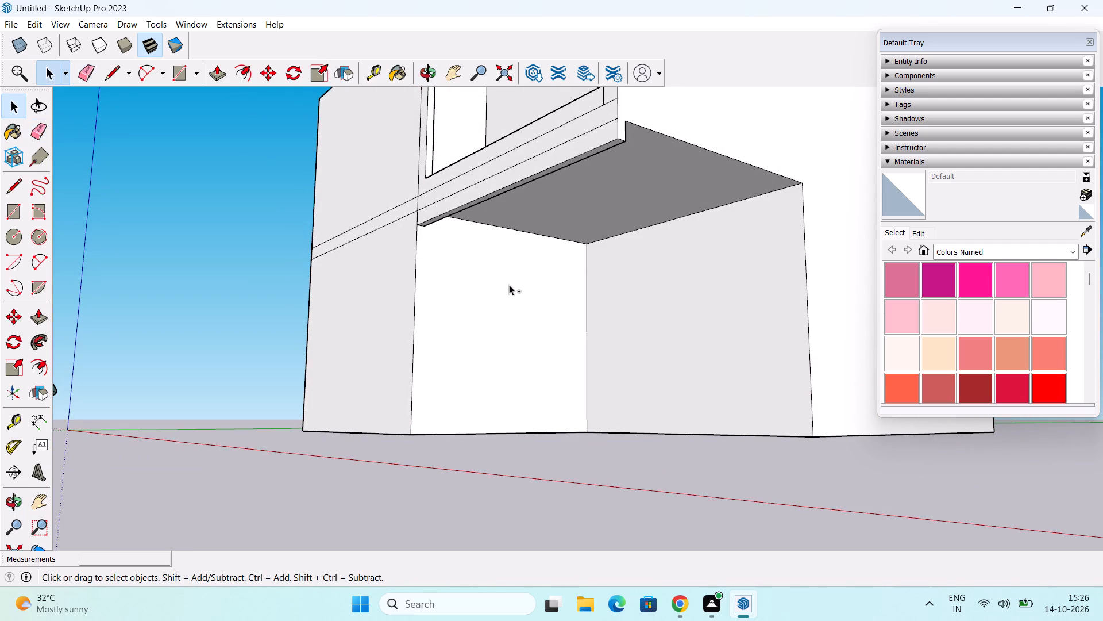
pyautogui.hotkey('ctrl', 'z')
pyautogui.hotkey('ctrl', 'z')
pyautogui.hotkey('ctrl', 'z')
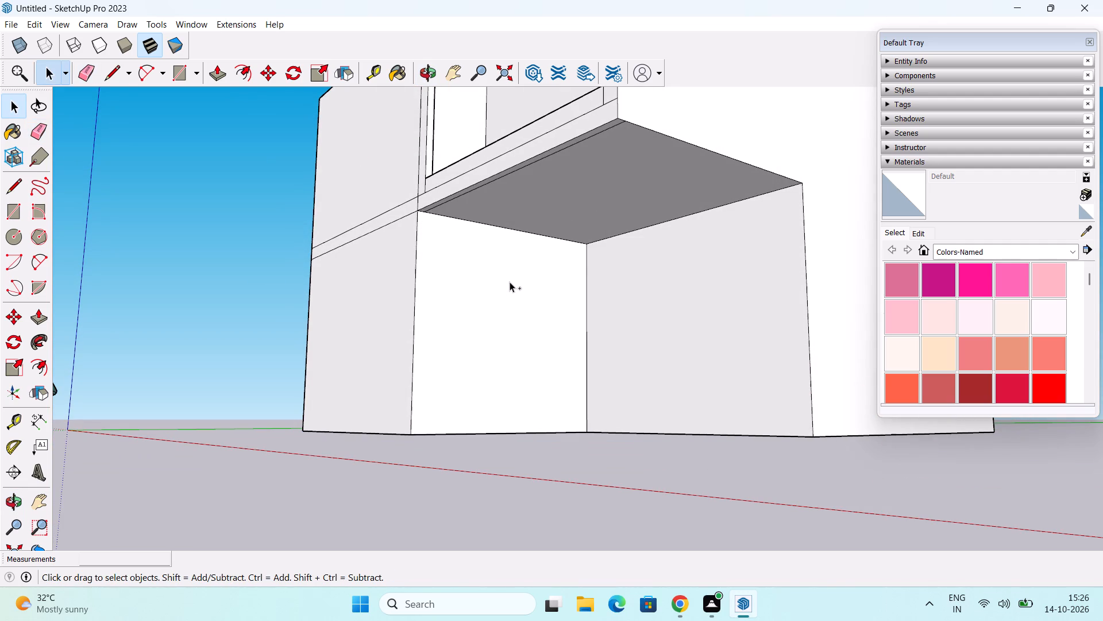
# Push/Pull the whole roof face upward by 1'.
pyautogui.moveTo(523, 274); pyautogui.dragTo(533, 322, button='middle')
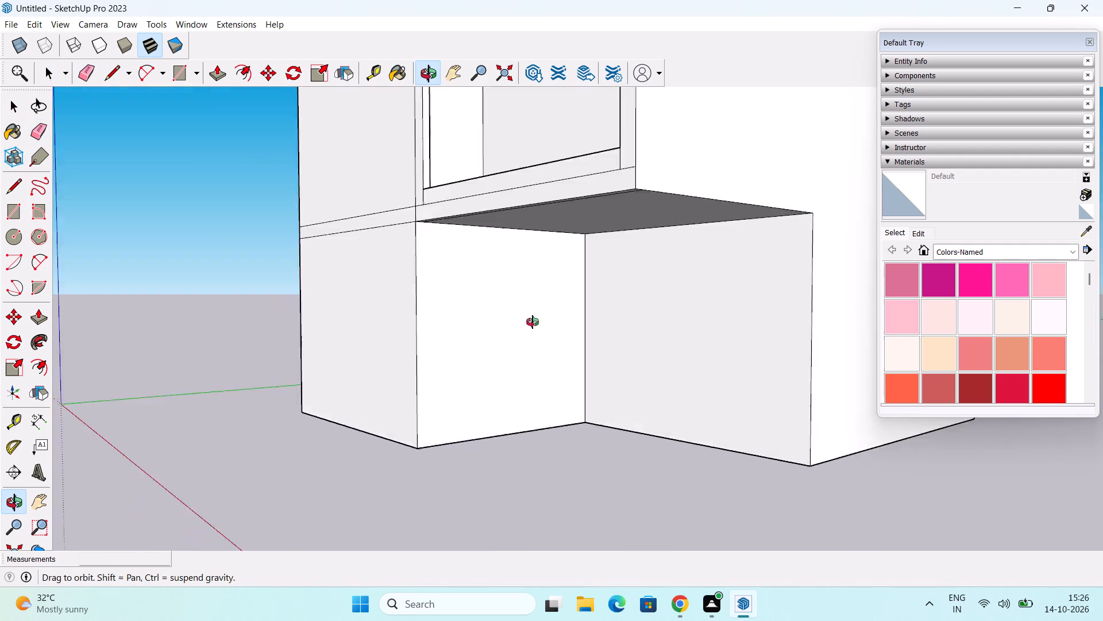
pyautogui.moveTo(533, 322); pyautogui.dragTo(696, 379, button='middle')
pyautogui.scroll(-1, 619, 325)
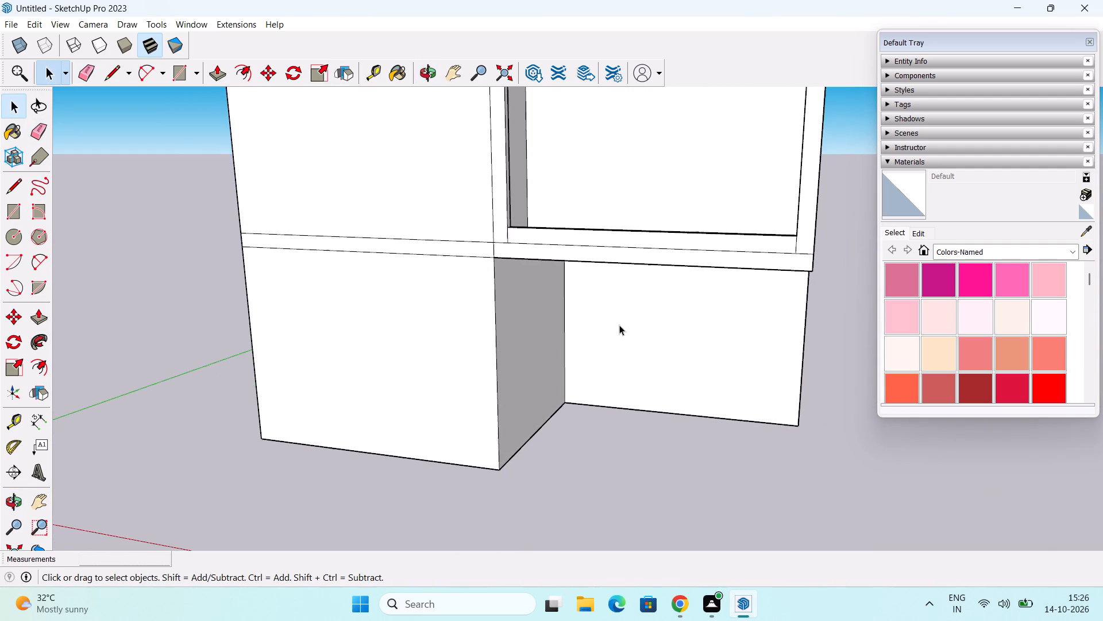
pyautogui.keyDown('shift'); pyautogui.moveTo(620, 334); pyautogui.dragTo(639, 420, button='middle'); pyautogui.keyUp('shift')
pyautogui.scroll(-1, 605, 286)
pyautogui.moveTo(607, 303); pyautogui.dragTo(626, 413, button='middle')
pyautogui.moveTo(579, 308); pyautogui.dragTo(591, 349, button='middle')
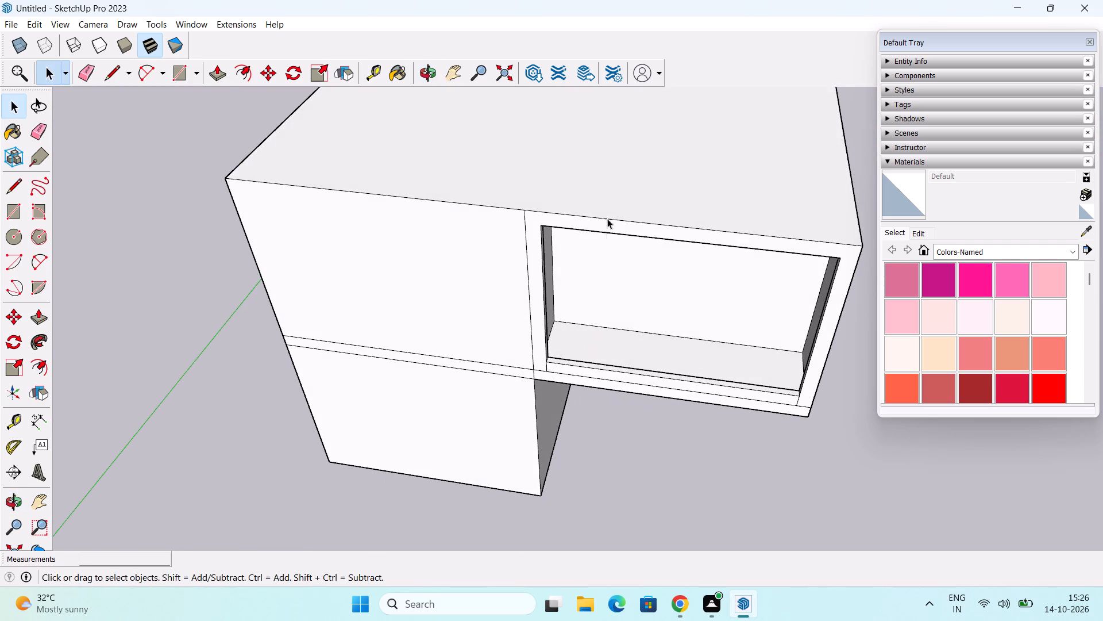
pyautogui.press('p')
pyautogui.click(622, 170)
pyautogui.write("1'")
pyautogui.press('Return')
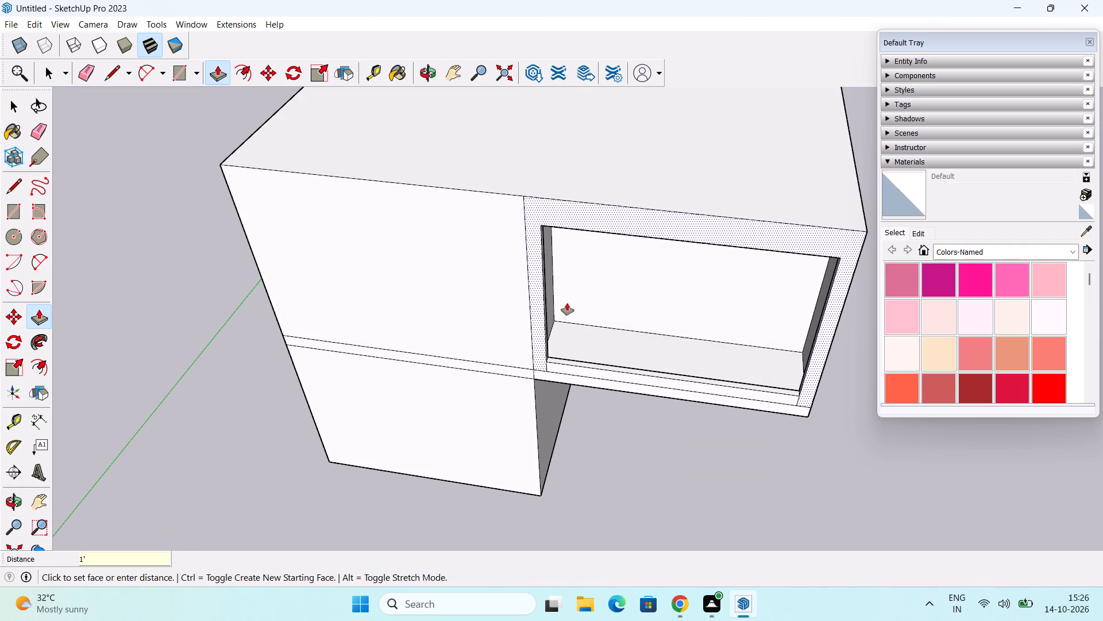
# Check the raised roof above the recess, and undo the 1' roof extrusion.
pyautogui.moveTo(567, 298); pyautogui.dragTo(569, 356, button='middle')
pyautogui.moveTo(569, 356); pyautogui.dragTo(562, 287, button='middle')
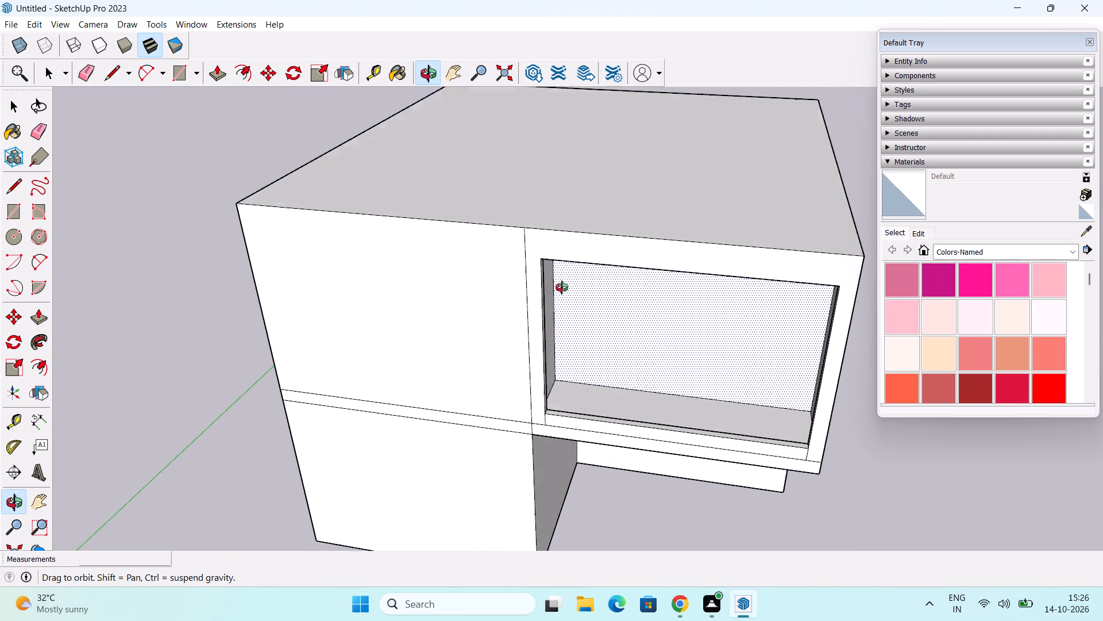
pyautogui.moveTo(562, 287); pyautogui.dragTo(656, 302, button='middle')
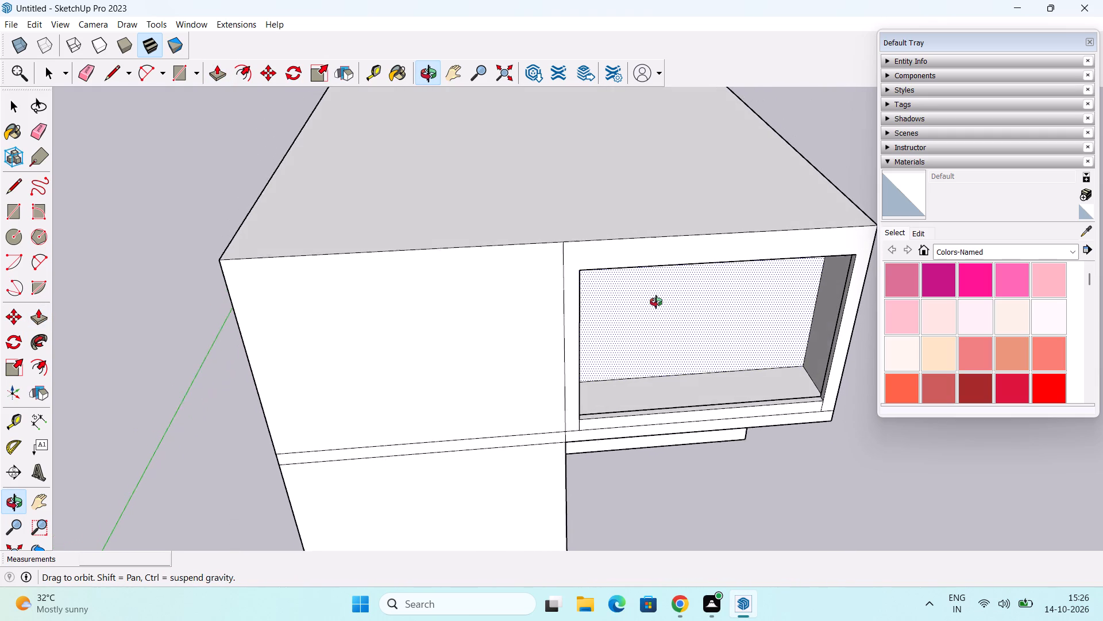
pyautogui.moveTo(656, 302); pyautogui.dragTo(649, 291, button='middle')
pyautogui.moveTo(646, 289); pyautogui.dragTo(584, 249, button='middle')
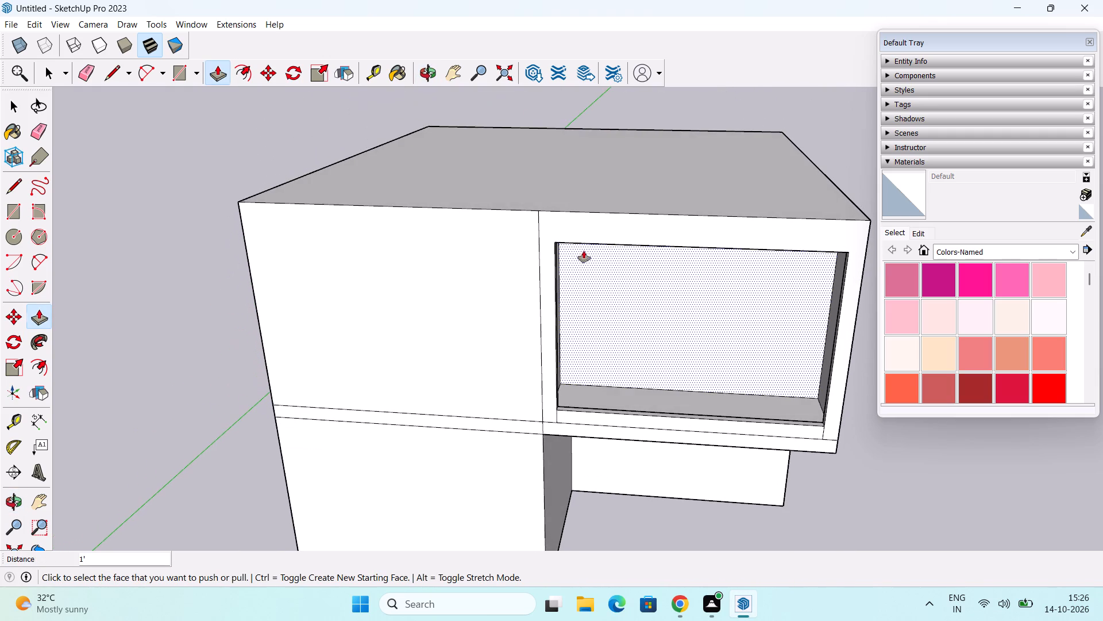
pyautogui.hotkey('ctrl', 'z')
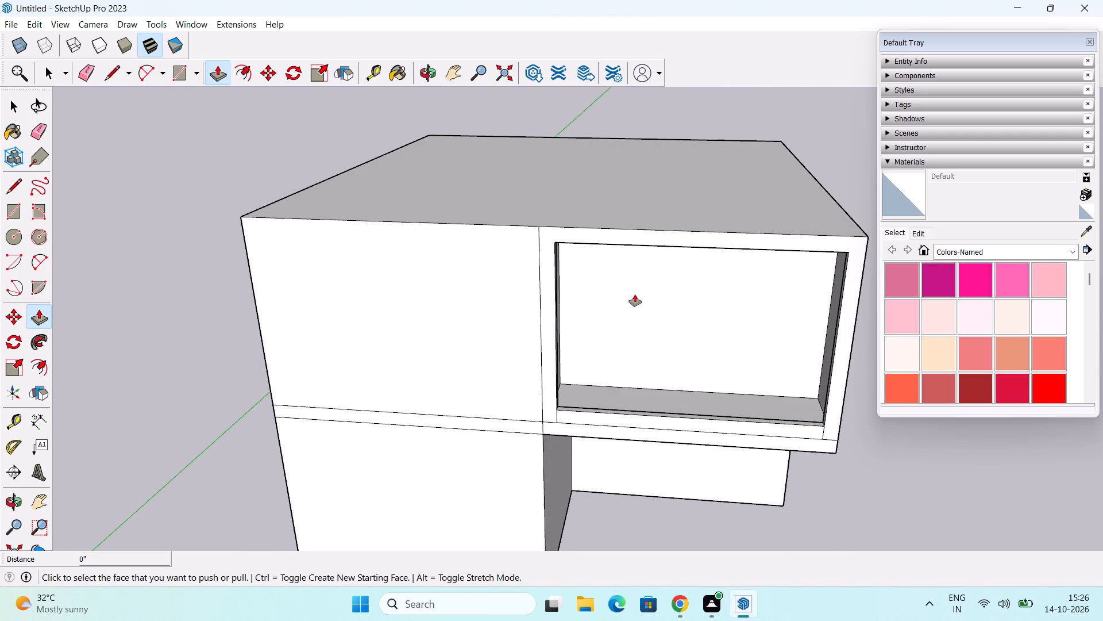
# Push/Pull the whole roof face upward by 6".
pyautogui.moveTo(635, 294); pyautogui.dragTo(615, 291, button='middle')
pyautogui.click(673, 219)
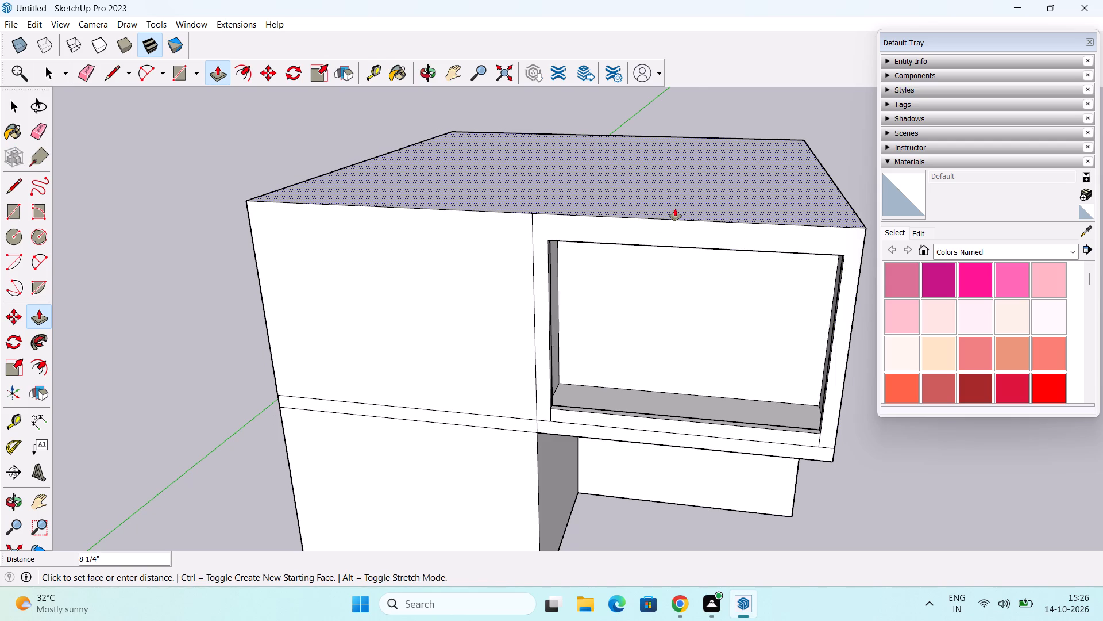
pyautogui.write('6"')
pyautogui.press('Return')
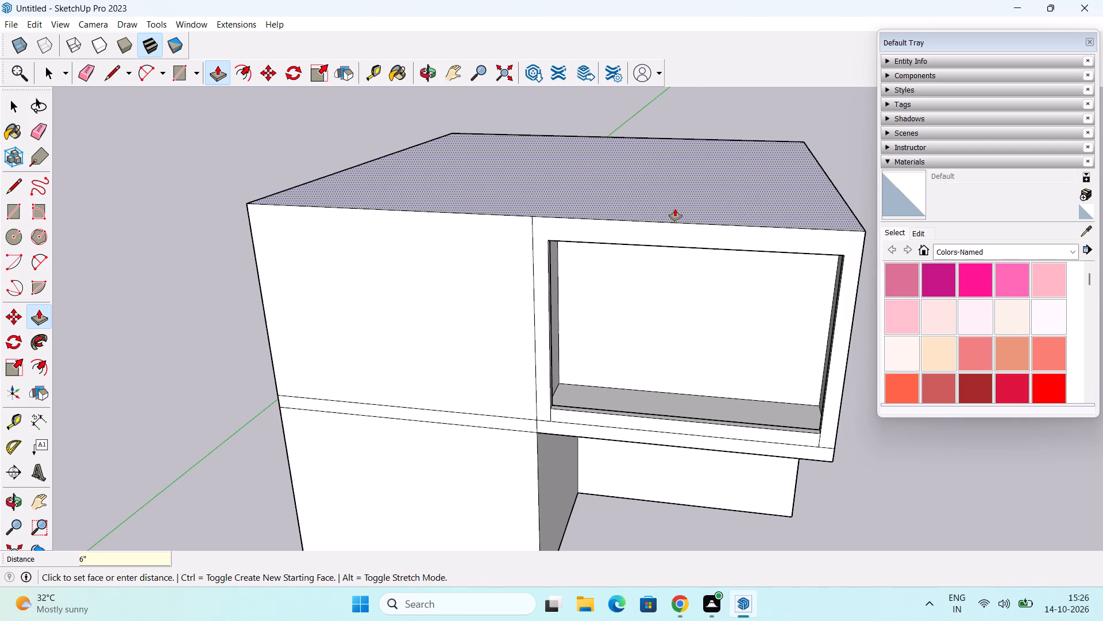
# Push/Pull the whole roof face upward by a further 1'.
pyautogui.moveTo(655, 220); pyautogui.dragTo(610, 239, button='middle')
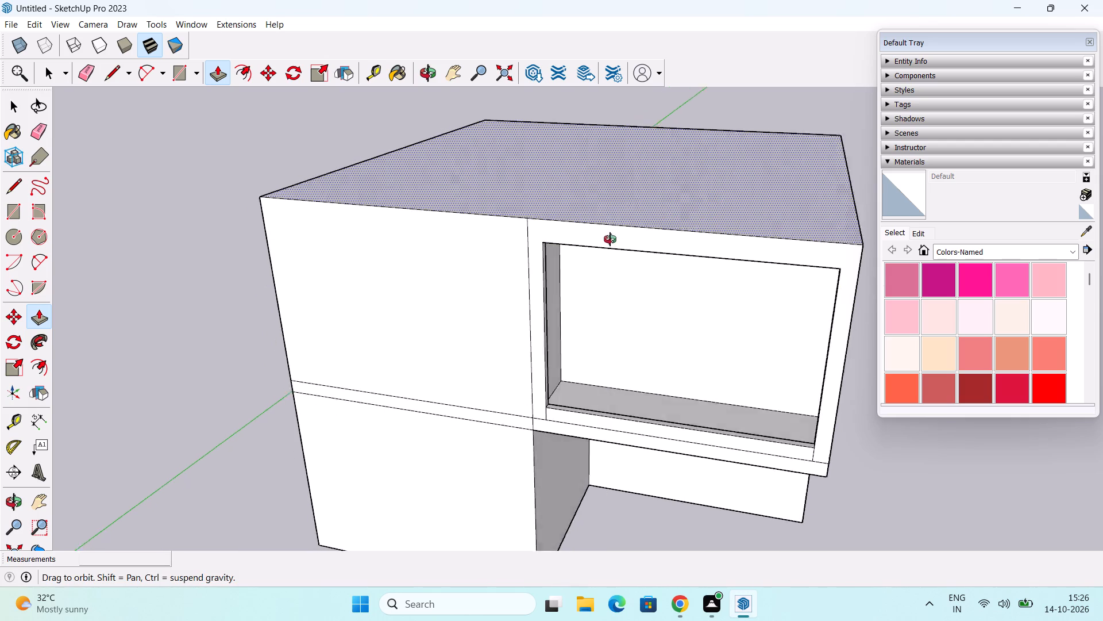
pyautogui.moveTo(610, 239); pyautogui.dragTo(573, 291, button='middle')
pyautogui.moveTo(575, 286); pyautogui.dragTo(531, 359, button='middle')
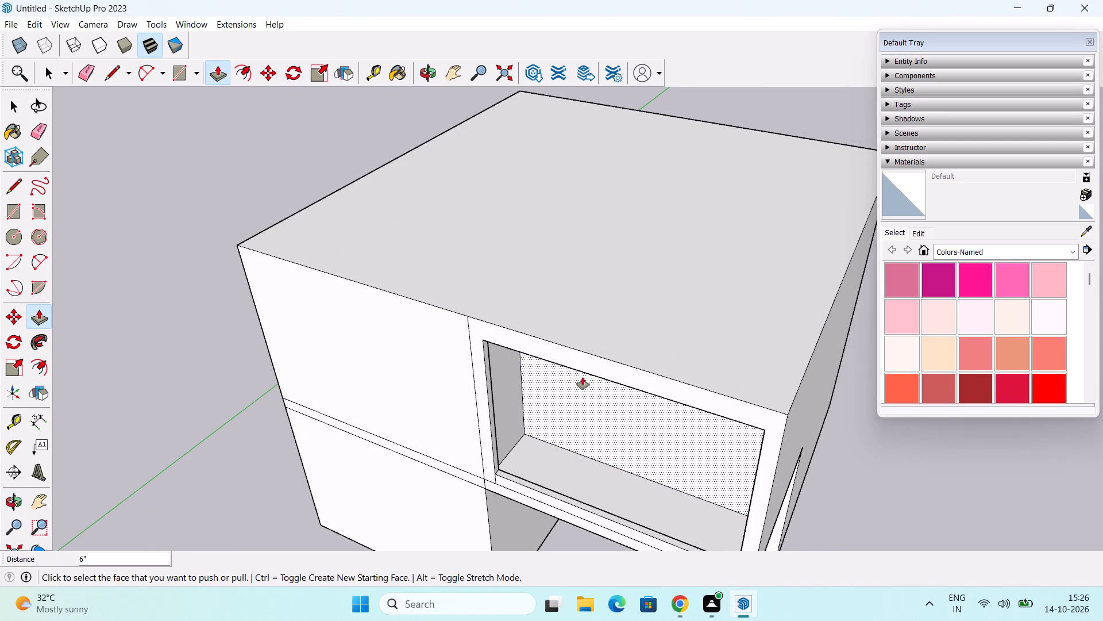
pyautogui.moveTo(607, 388); pyautogui.dragTo(623, 366, button='middle')
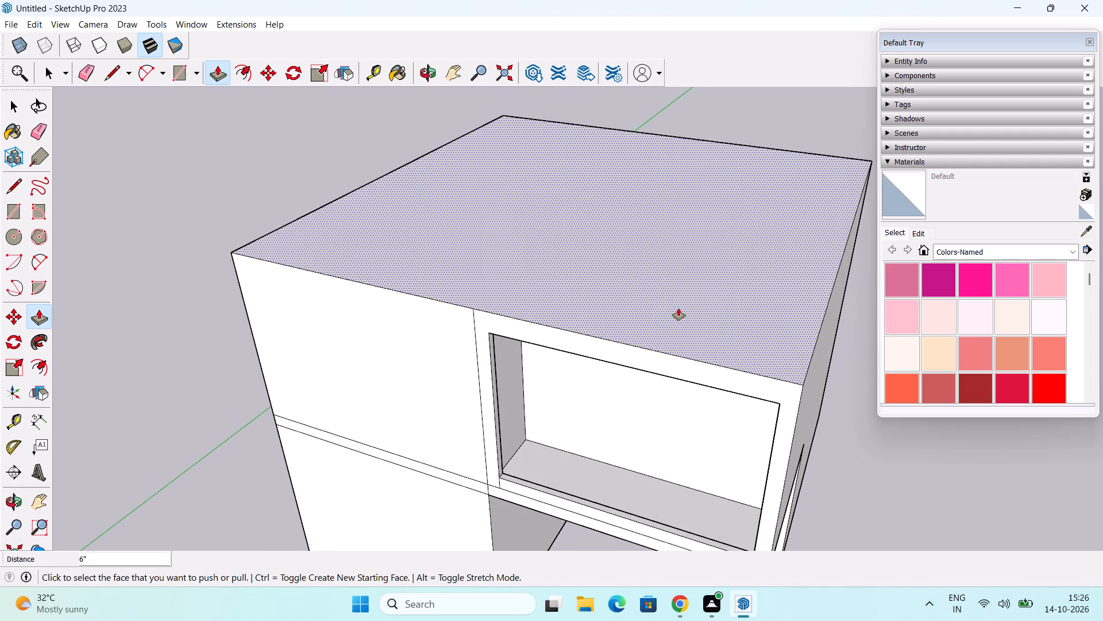
pyautogui.click(678, 308)
pyautogui.write("1'")
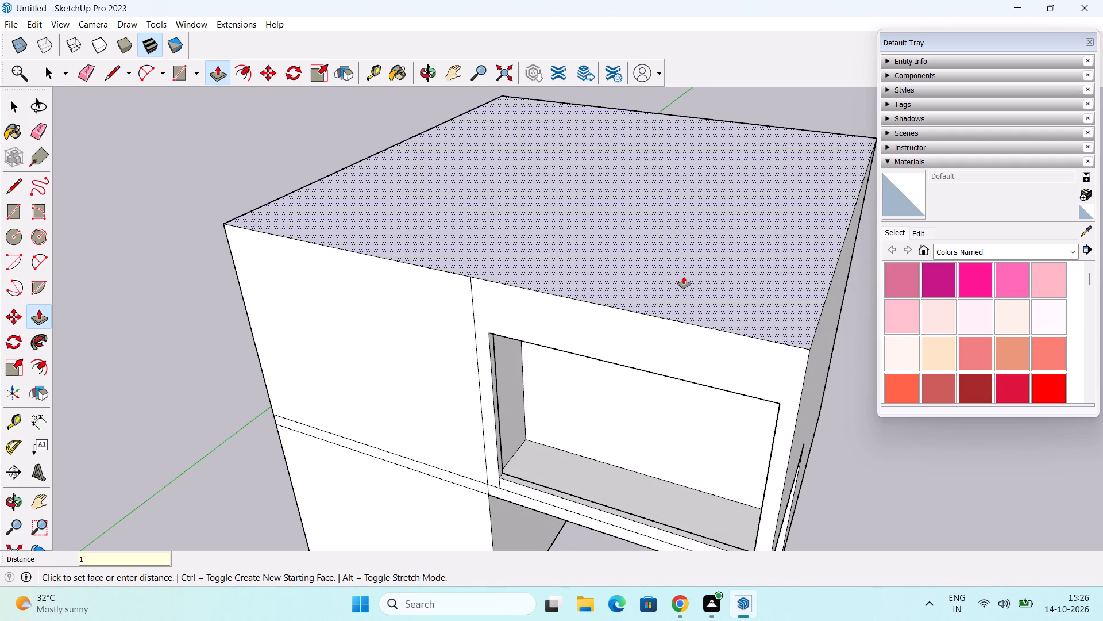
pyautogui.press('Return')
# Copy the front roof edge above the recess 1' down the front face.
pyautogui.moveTo(492, 342); pyautogui.dragTo(547, 252, button='middle')
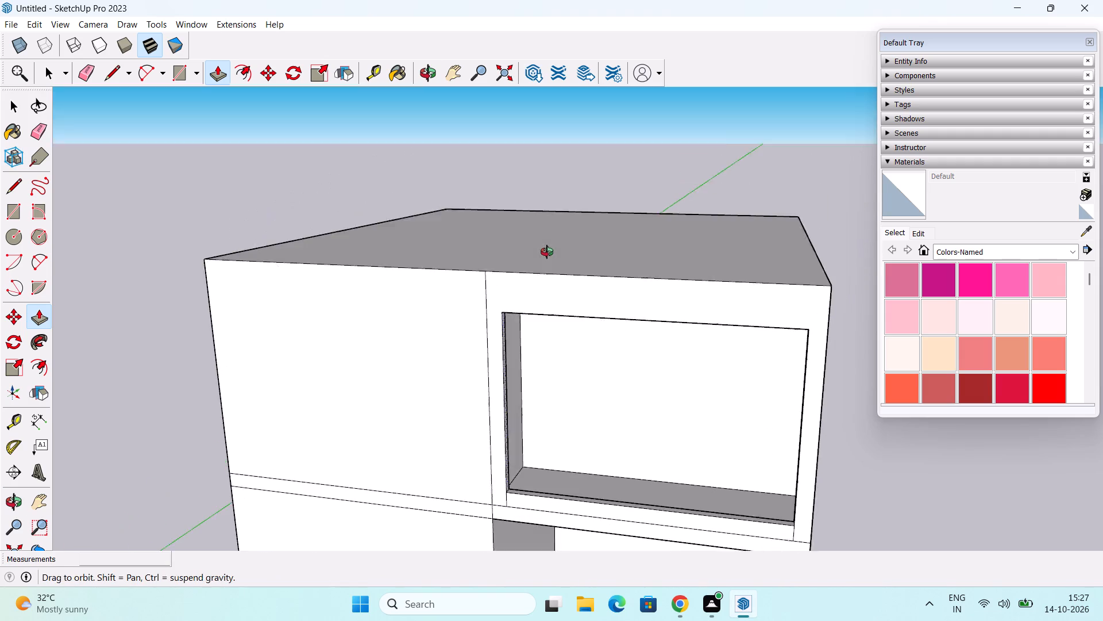
pyautogui.moveTo(547, 252); pyautogui.dragTo(543, 281, button='middle')
pyautogui.press('space')
pyautogui.click(579, 288)
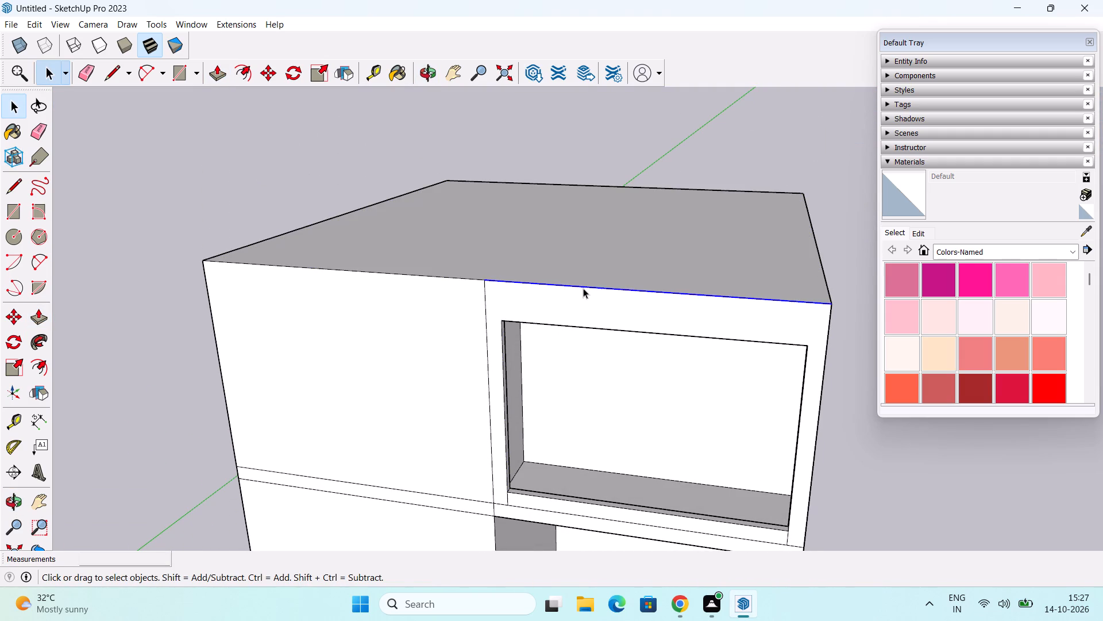
pyautogui.press('m')
pyautogui.scroll(3, 804, 301)
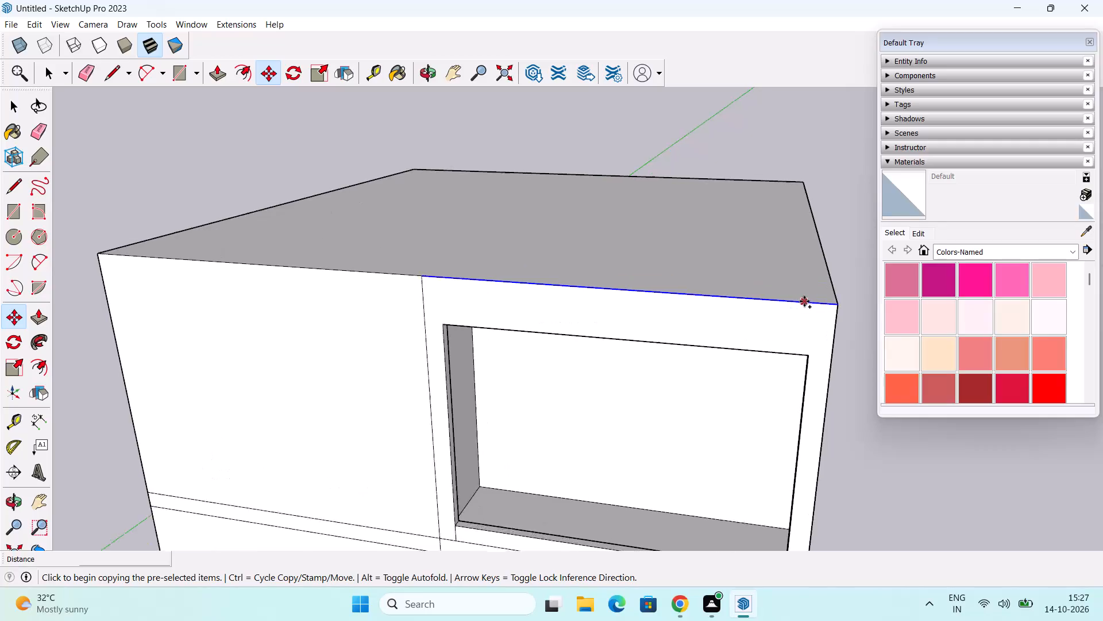
pyautogui.click(839, 309)
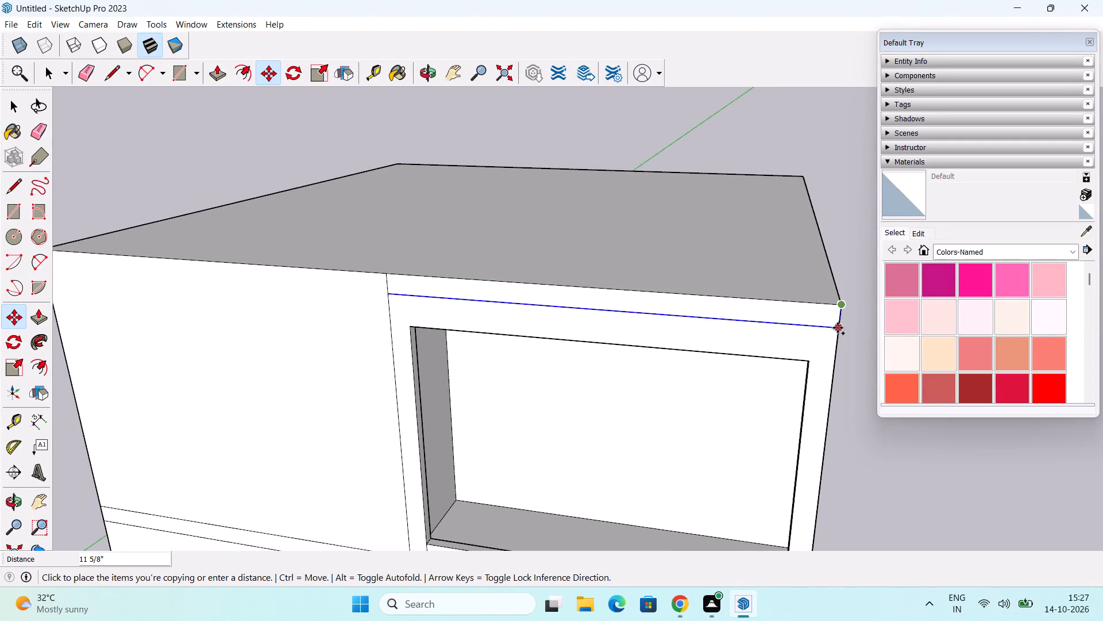
pyautogui.write("1'")
pyautogui.press('Return')
# Examine the copied line above the recess, the frame proportions, the roof and the overall massing from several angles.
pyautogui.moveTo(703, 364); pyautogui.dragTo(727, 362, button='middle')
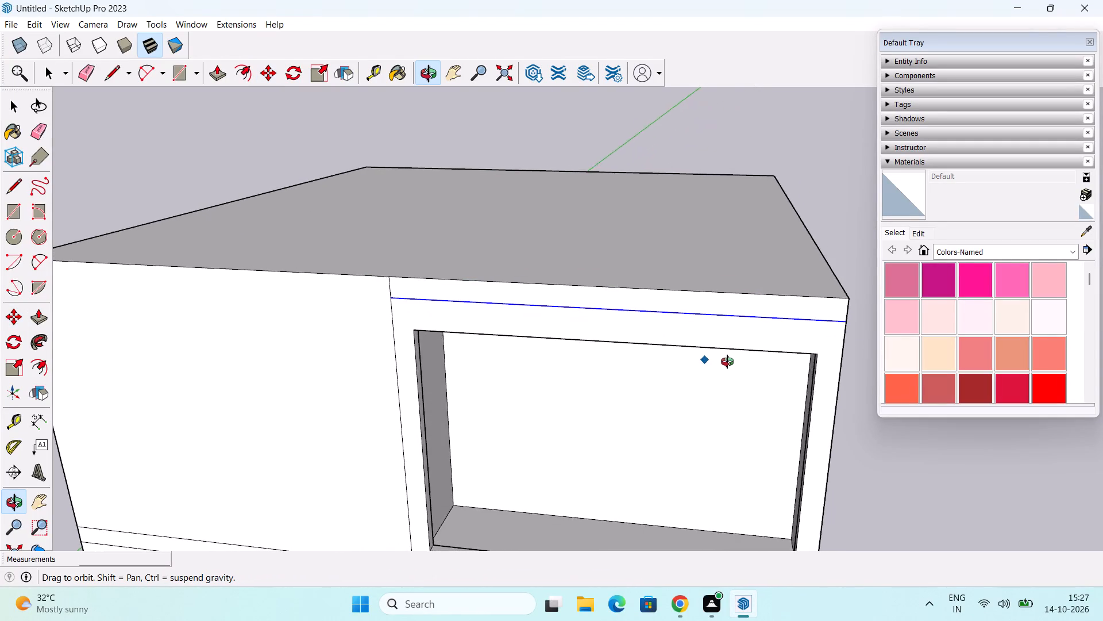
pyautogui.moveTo(727, 362); pyautogui.dragTo(720, 304, button='middle')
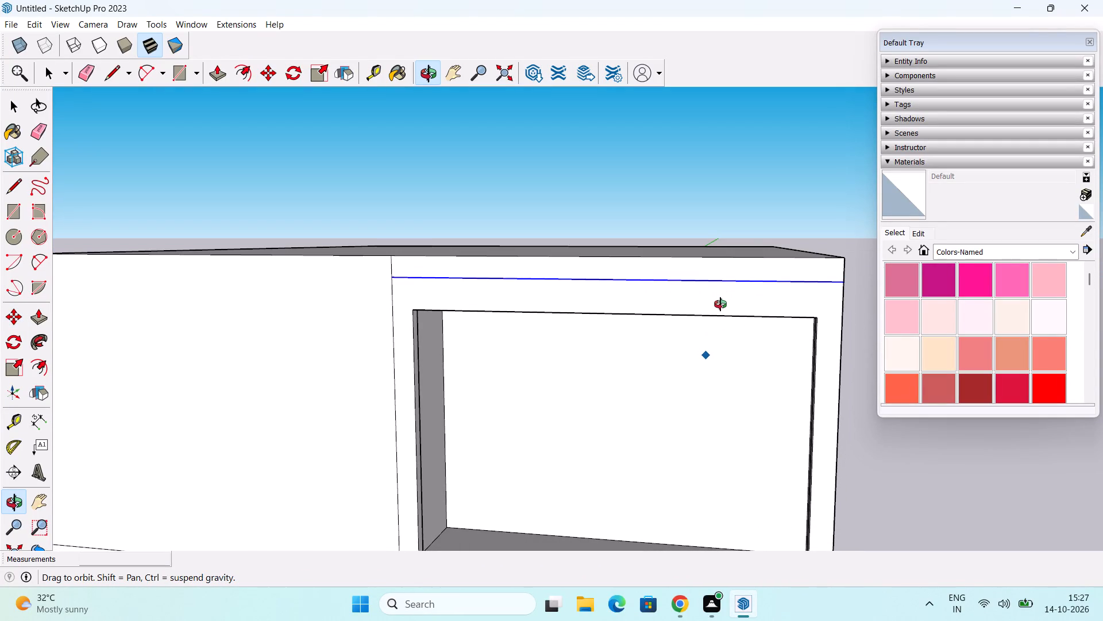
pyautogui.moveTo(720, 304); pyautogui.dragTo(724, 327, button='middle')
pyautogui.scroll(1, 707, 305)
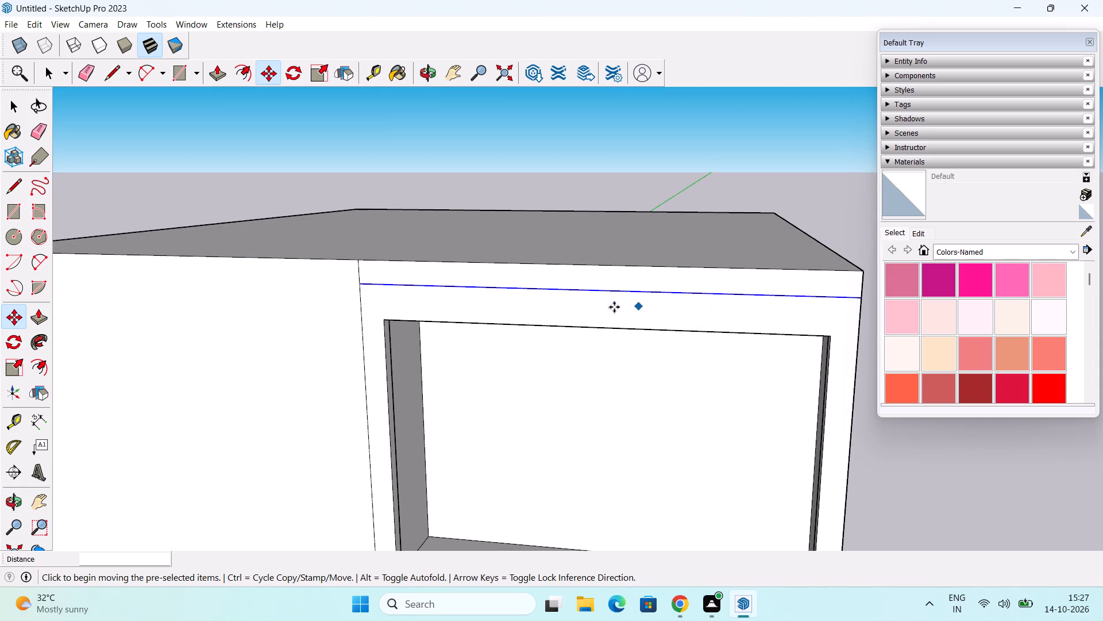
pyautogui.press('space')
pyautogui.scroll(-7, 565, 311)
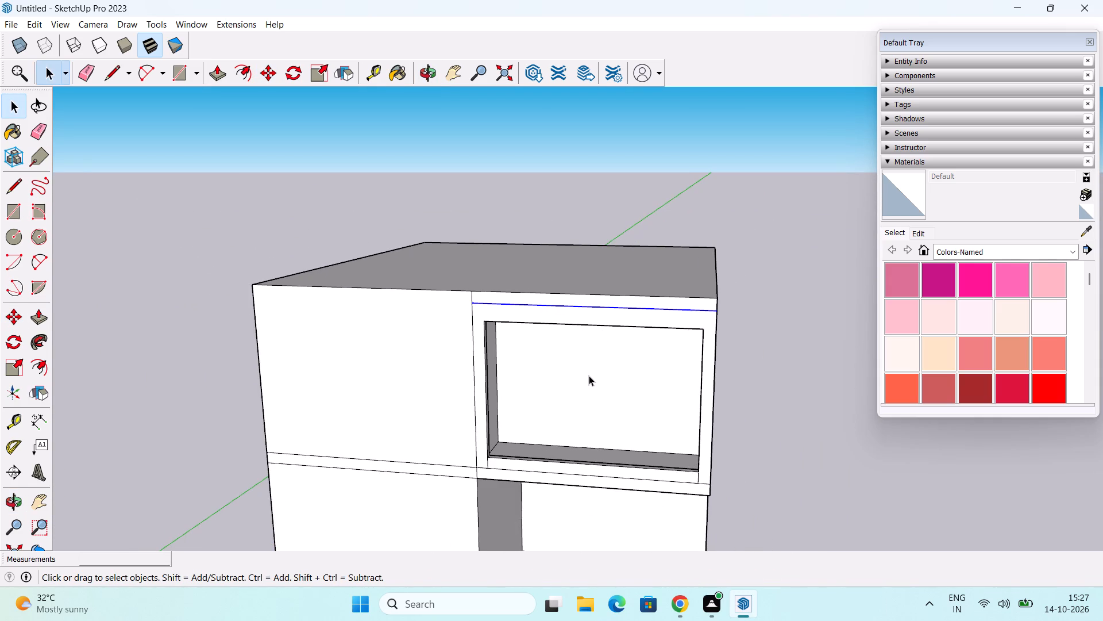
pyautogui.keyDown('shift'); pyautogui.moveTo(616, 369); pyautogui.dragTo(635, 312, button='middle'); pyautogui.keyUp('shift')
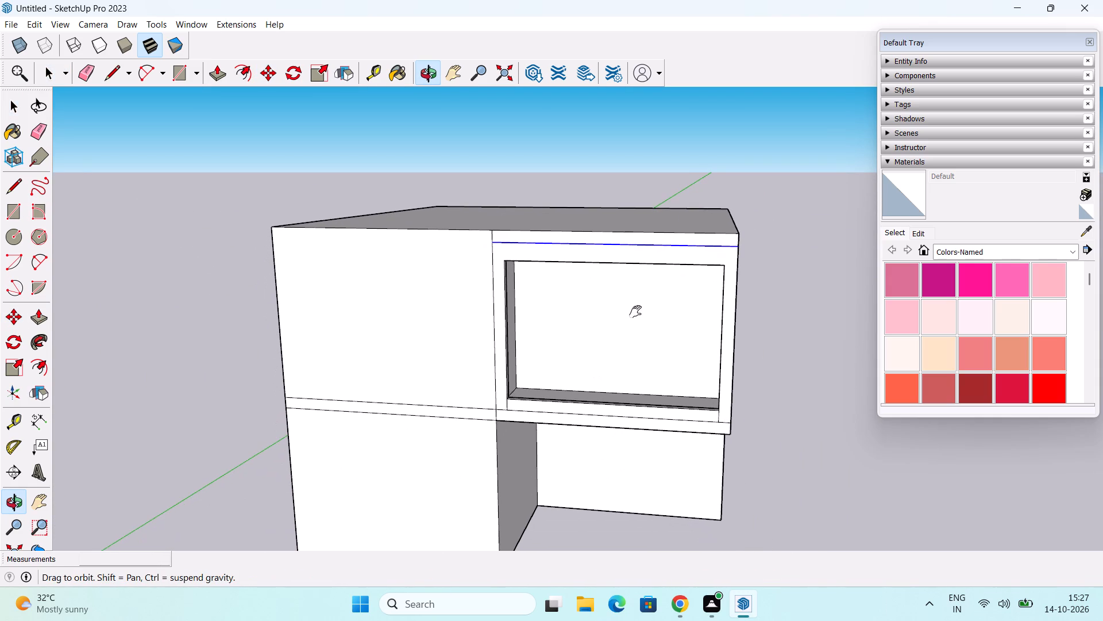
pyautogui.keyDown('shift'); pyautogui.moveTo(635, 312); pyautogui.dragTo(634, 361, button='middle'); pyautogui.keyUp('shift')
pyautogui.keyDown('shift'); pyautogui.moveTo(623, 333); pyautogui.dragTo(627, 302, button='middle'); pyautogui.keyUp('shift')
pyautogui.moveTo(652, 366); pyautogui.dragTo(528, 308, button='middle')
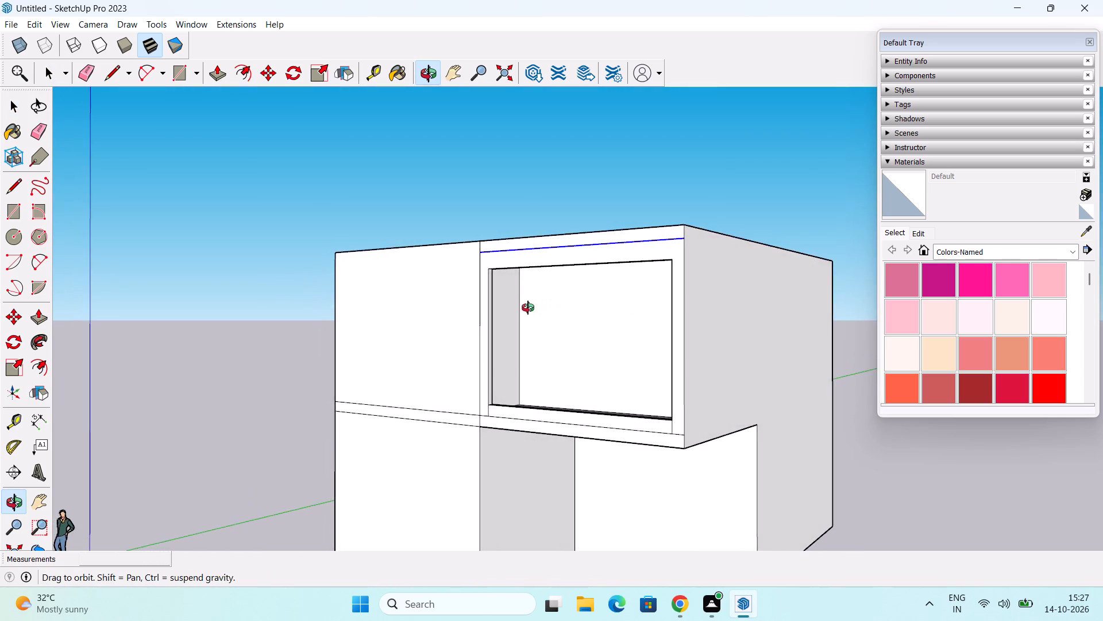
pyautogui.moveTo(528, 308); pyautogui.dragTo(527, 316, button='middle')
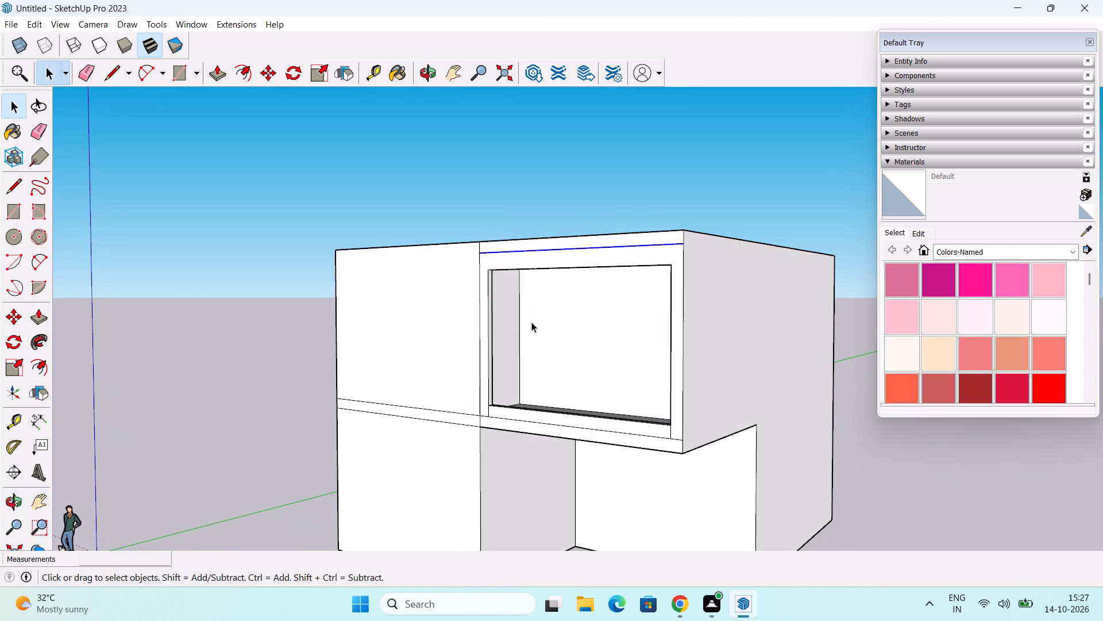
pyautogui.moveTo(566, 379); pyautogui.dragTo(518, 272, button='middle')
pyautogui.moveTo(550, 308); pyautogui.dragTo(607, 347, button='middle')
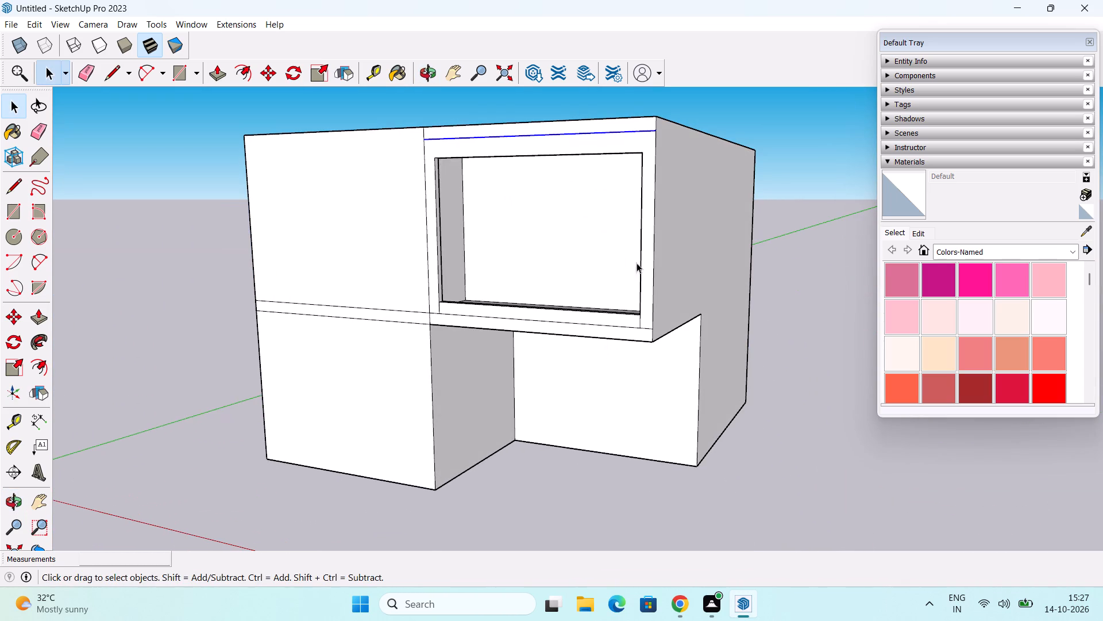
pyautogui.keyDown('shift'); pyautogui.moveTo(637, 263); pyautogui.dragTo(654, 323, button='middle'); pyautogui.keyUp('shift')
pyautogui.moveTo(601, 281); pyautogui.dragTo(617, 383, button='middle')
pyautogui.keyDown('shift'); pyautogui.moveTo(601, 325); pyautogui.dragTo(616, 413, button='middle'); pyautogui.keyUp('shift')
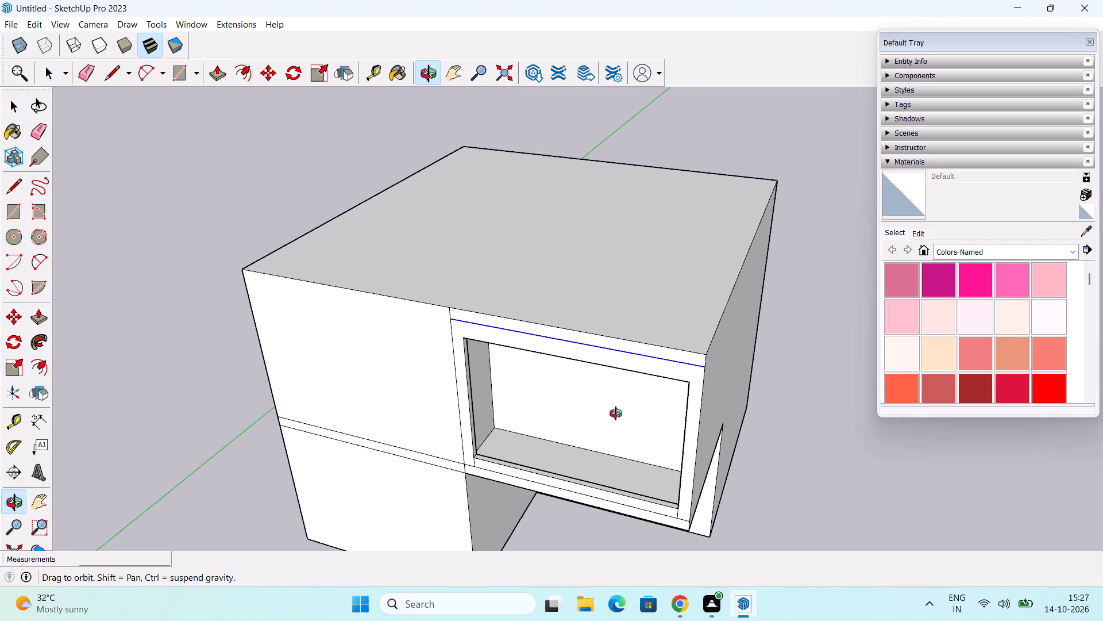
pyautogui.keyDown('shift'); pyautogui.moveTo(616, 413); pyautogui.dragTo(615, 410, button='middle'); pyautogui.keyUp('shift')
pyautogui.moveTo(616, 368); pyautogui.dragTo(597, 401, button='middle')
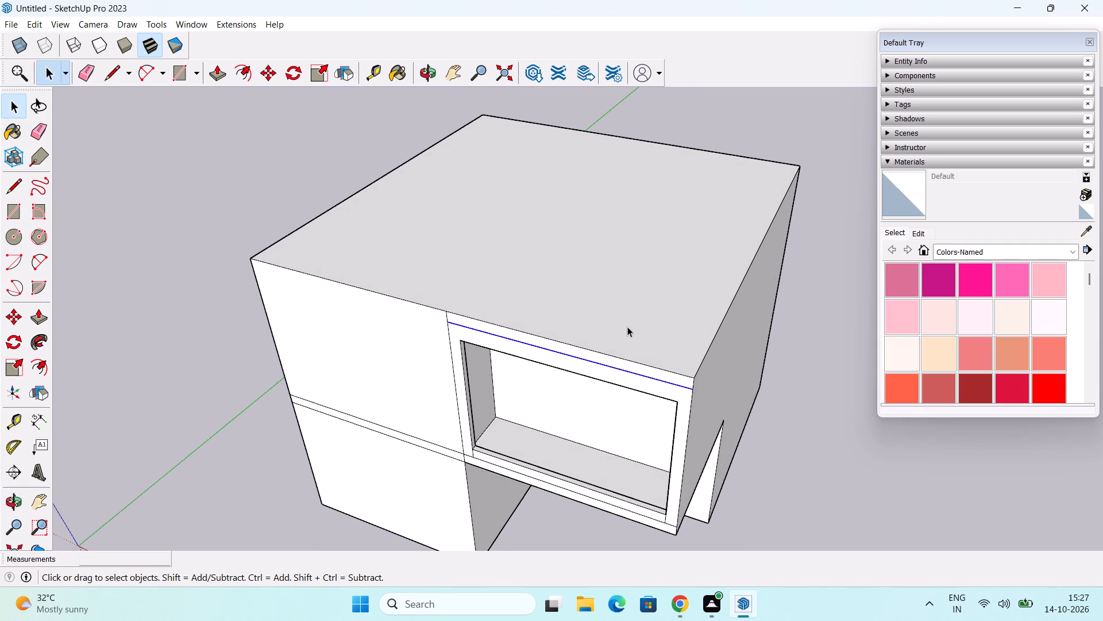
# Push/Pull the whole roof face upward by about 9".
pyautogui.press('p')
pyautogui.moveTo(628, 266); pyautogui.dragTo(628, 259)
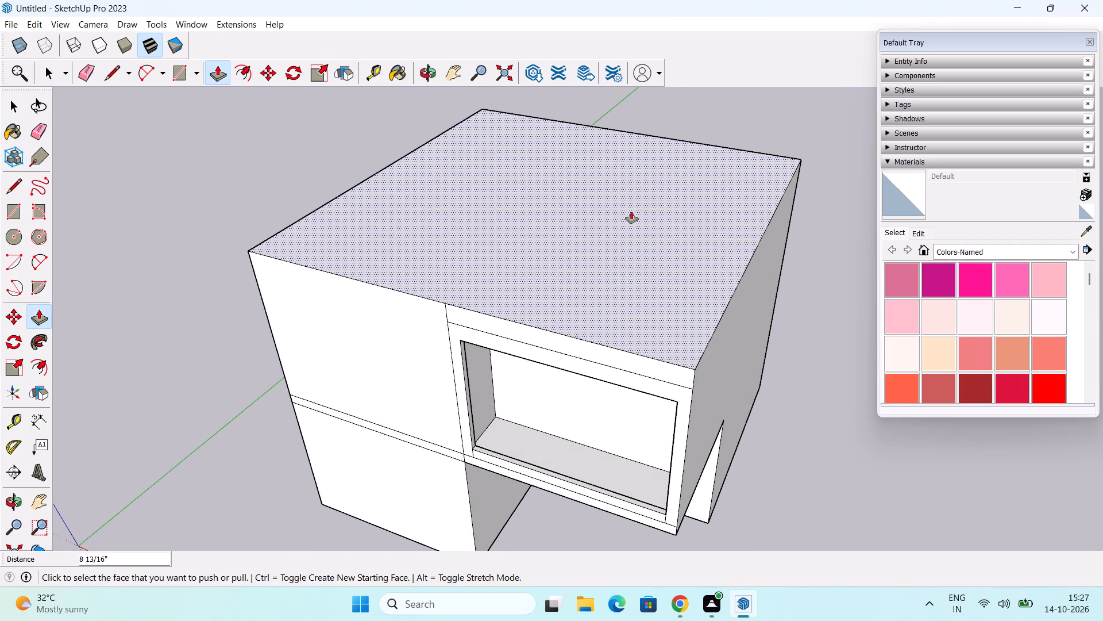
# Undo the last upward Push/Pull of the whole roof face.
pyautogui.press('Escape')
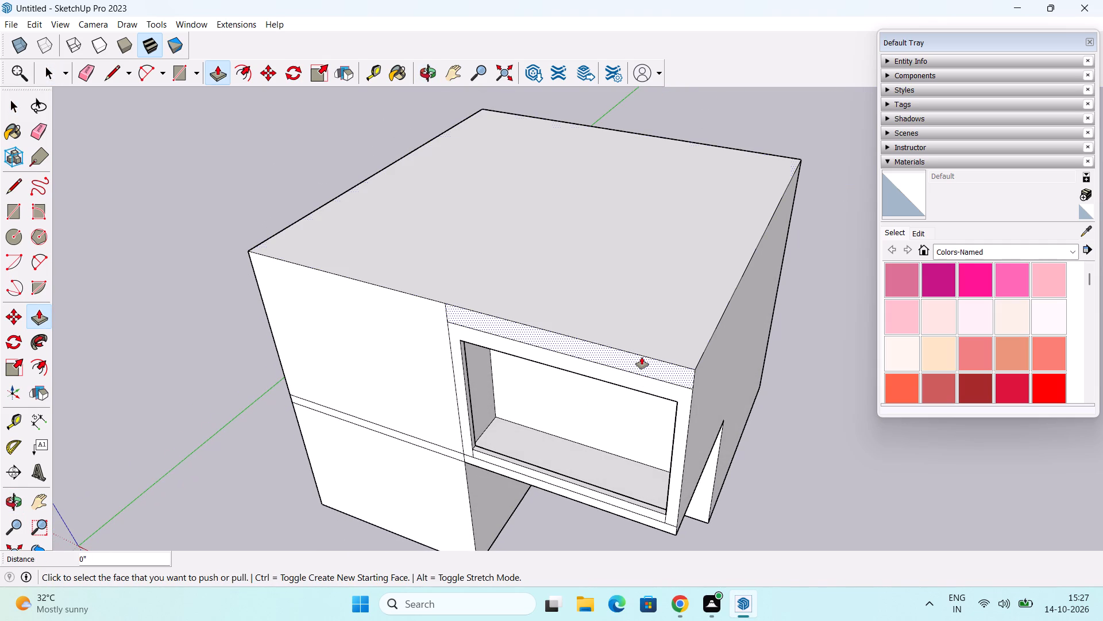
pyautogui.hotkey('ctrl', 'z')
# Examine the roof face and the framed recess below it from slightly different angles.
pyautogui.moveTo(620, 338); pyautogui.dragTo(613, 279, button='middle')
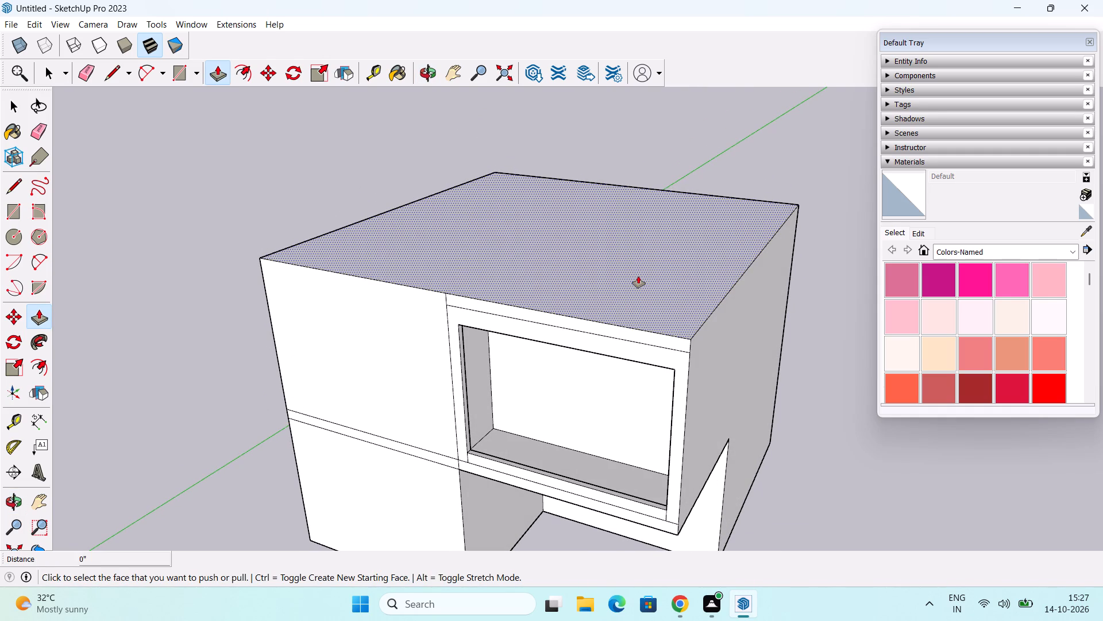
pyautogui.moveTo(632, 289); pyautogui.dragTo(633, 283, button='middle')
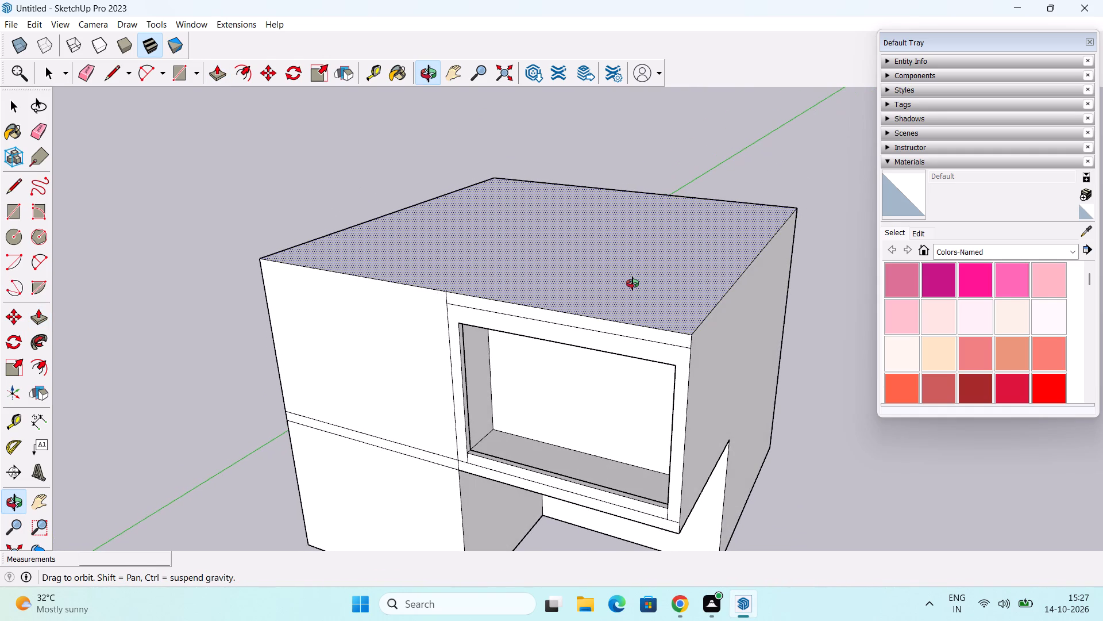
pyautogui.moveTo(633, 283); pyautogui.dragTo(632, 283, button='middle')
pyautogui.moveTo(632, 283); pyautogui.dragTo(603, 289, button='middle')
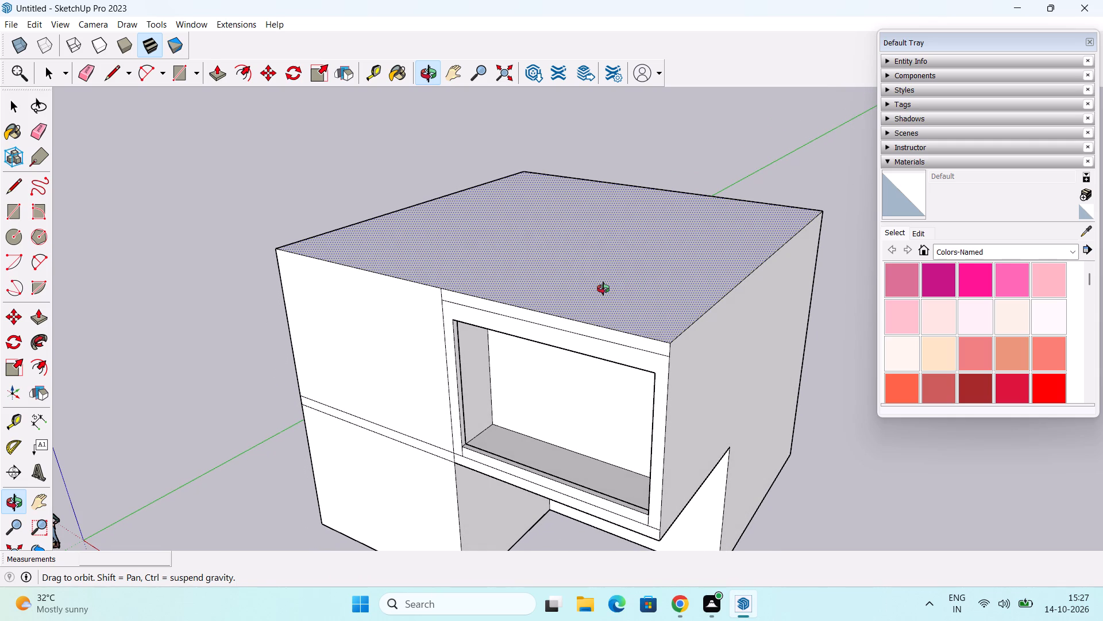
pyautogui.moveTo(603, 289); pyautogui.dragTo(604, 296, button='middle')
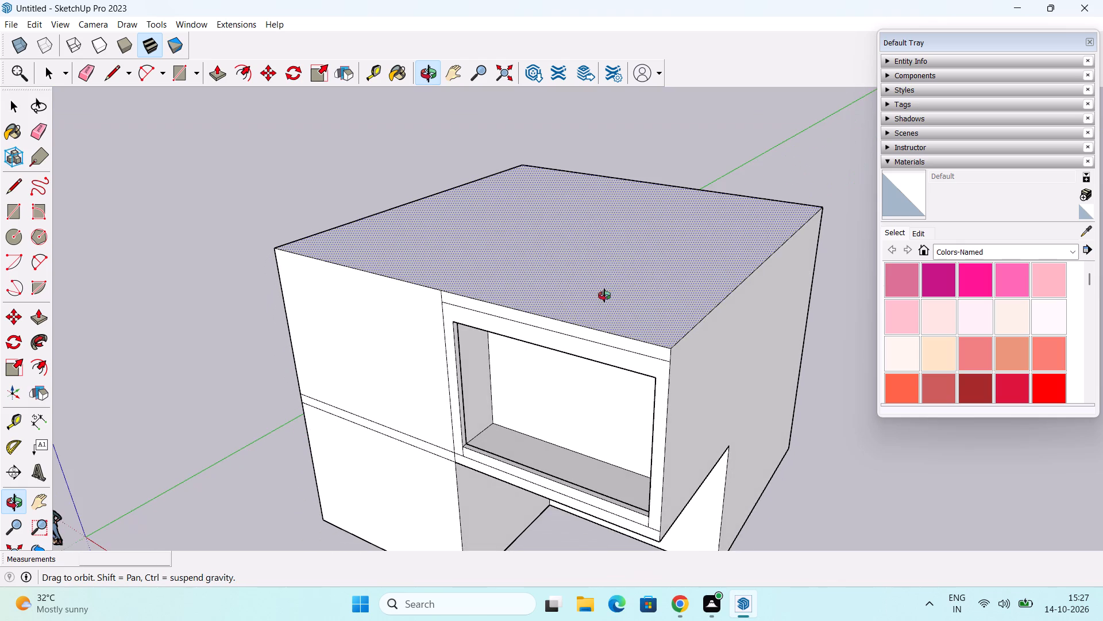
pyautogui.moveTo(604, 296); pyautogui.dragTo(604, 296, button='middle')
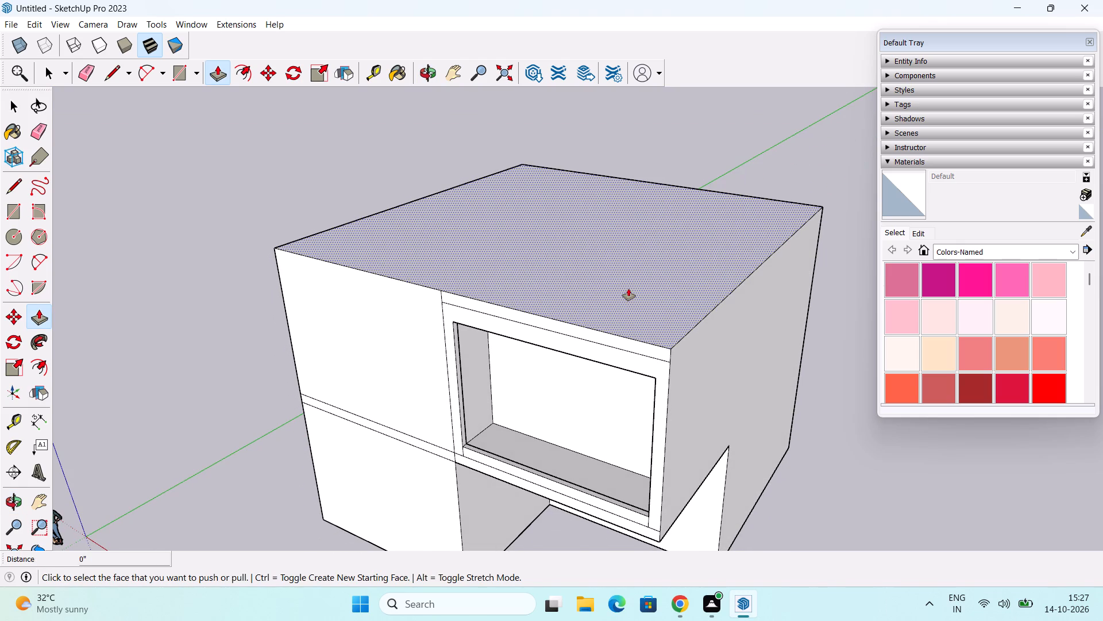
pyautogui.moveTo(628, 289); pyautogui.dragTo(633, 314, button='middle')
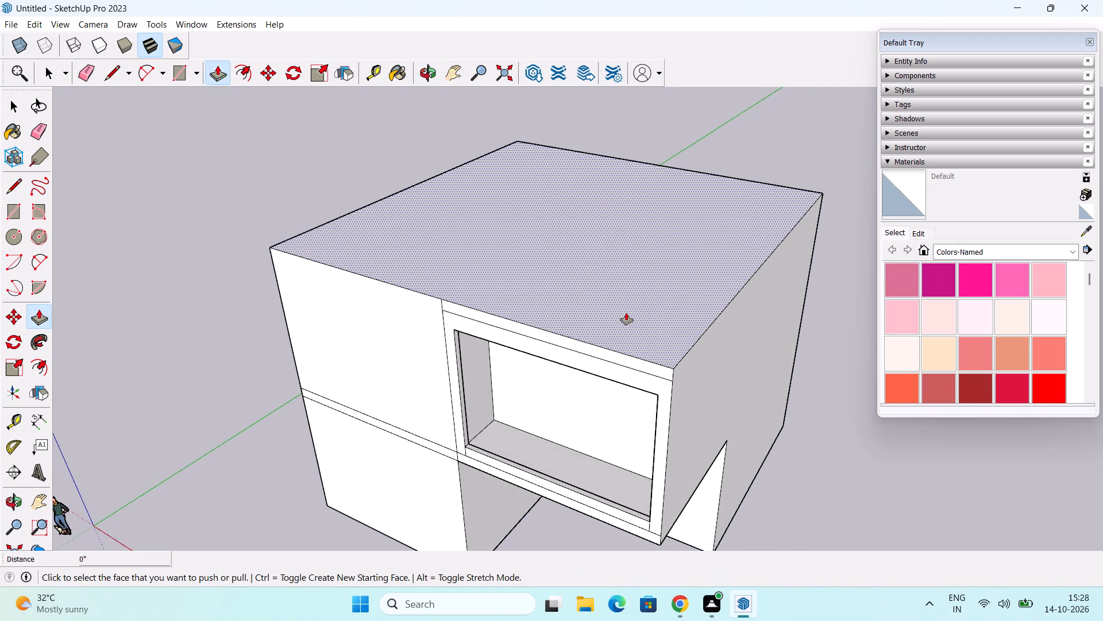
pyautogui.middleClick(626, 313)
# Draw a 40' line across the roof from the recess frame's upper-left corner at the front edge to the back edge.
pyautogui.press('space')
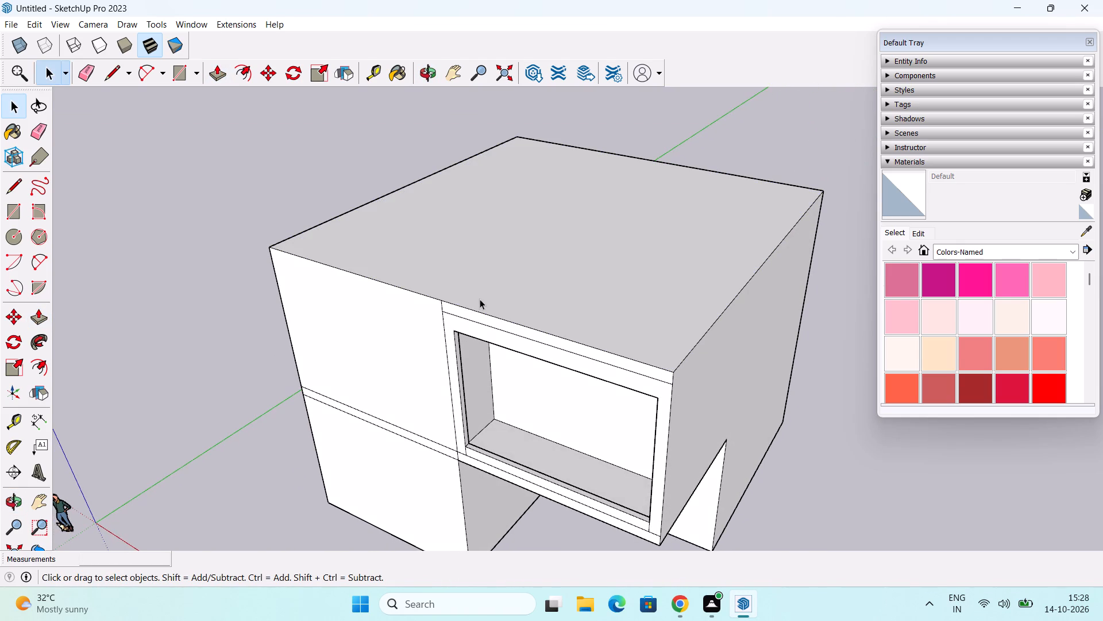
pyautogui.press('l')
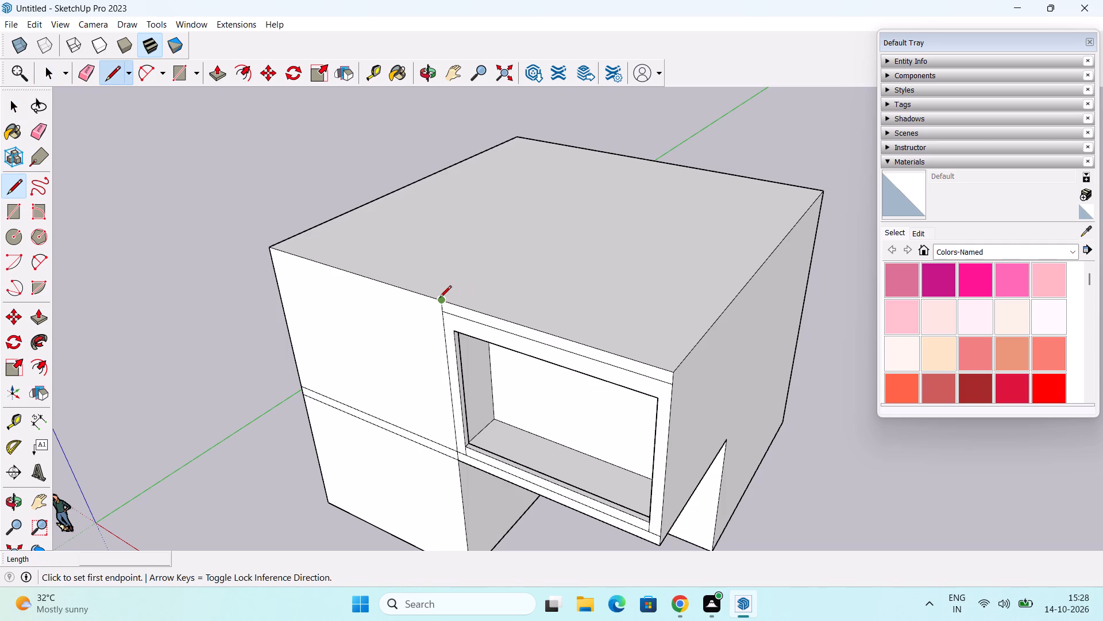
pyautogui.moveTo(439, 298); pyautogui.dragTo(462, 270)
pyautogui.click(654, 159)
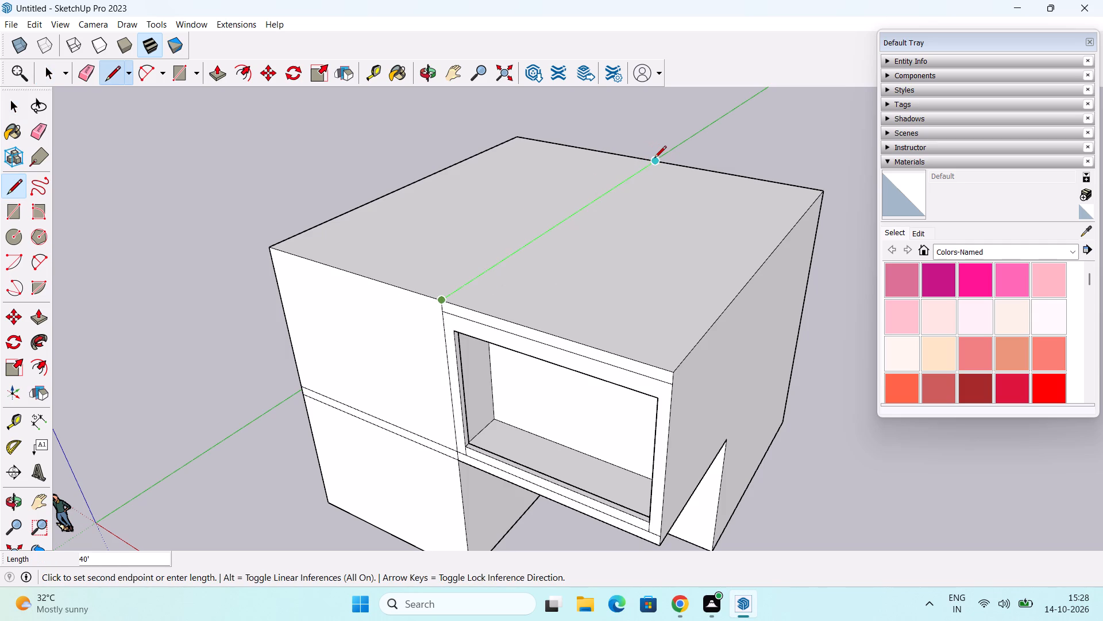
pyautogui.press('space')
# Offset the outline of the roof section above the recess 9" inward.
pyautogui.moveTo(583, 316); pyautogui.dragTo(594, 301, button='middle')
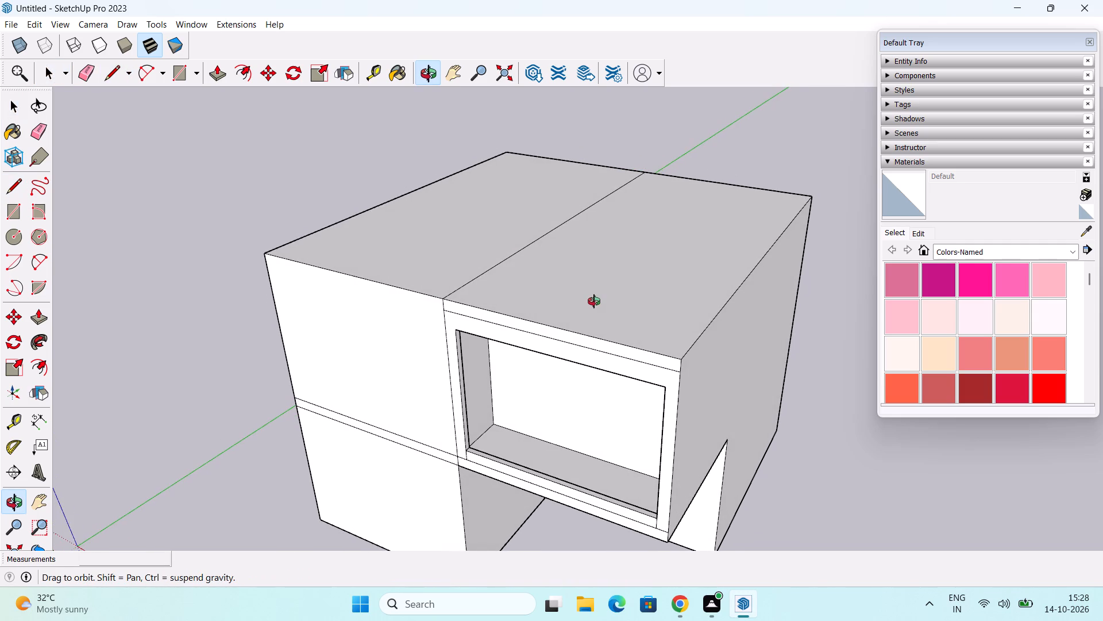
pyautogui.moveTo(594, 301); pyautogui.dragTo(569, 328, button='middle')
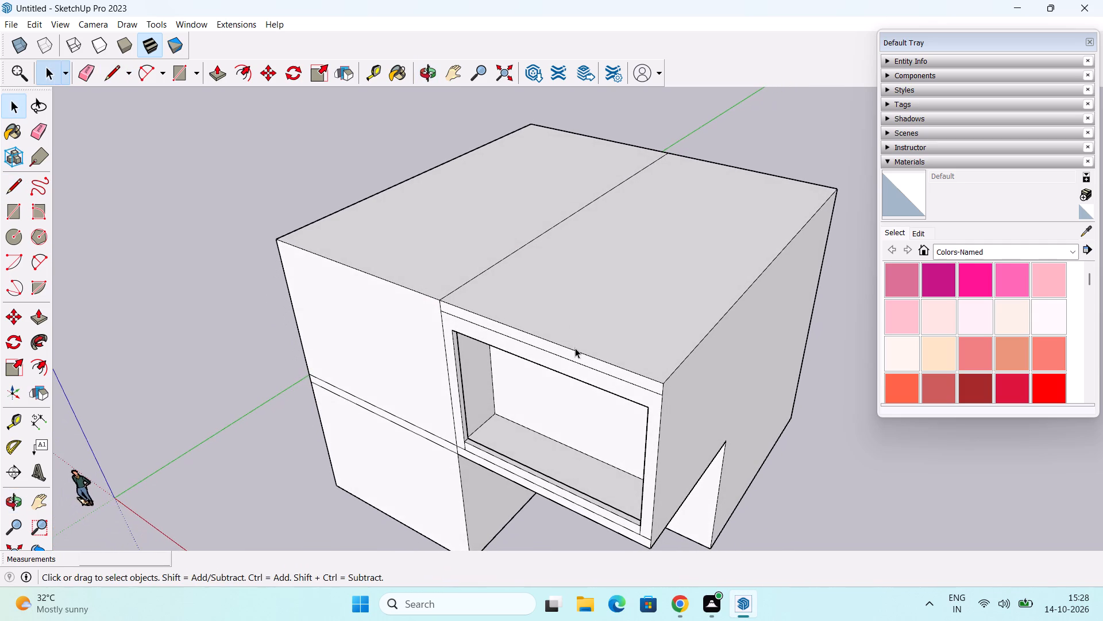
pyautogui.moveTo(575, 348); pyautogui.dragTo(505, 327, button='middle')
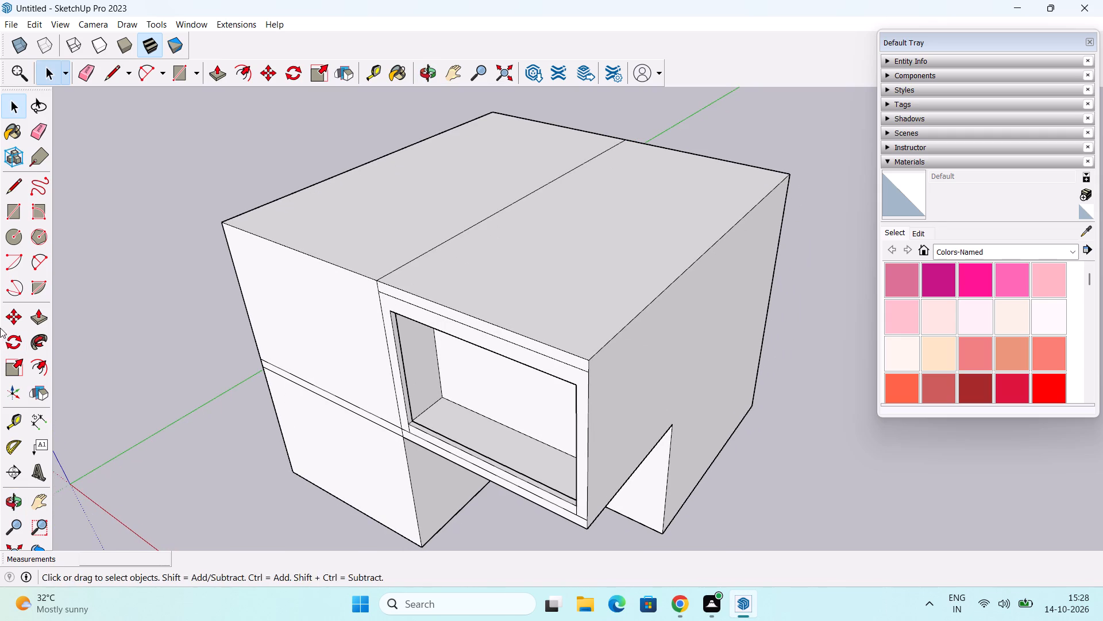
pyautogui.moveTo(37, 373); pyautogui.dragTo(41, 367)
pyautogui.click(498, 223)
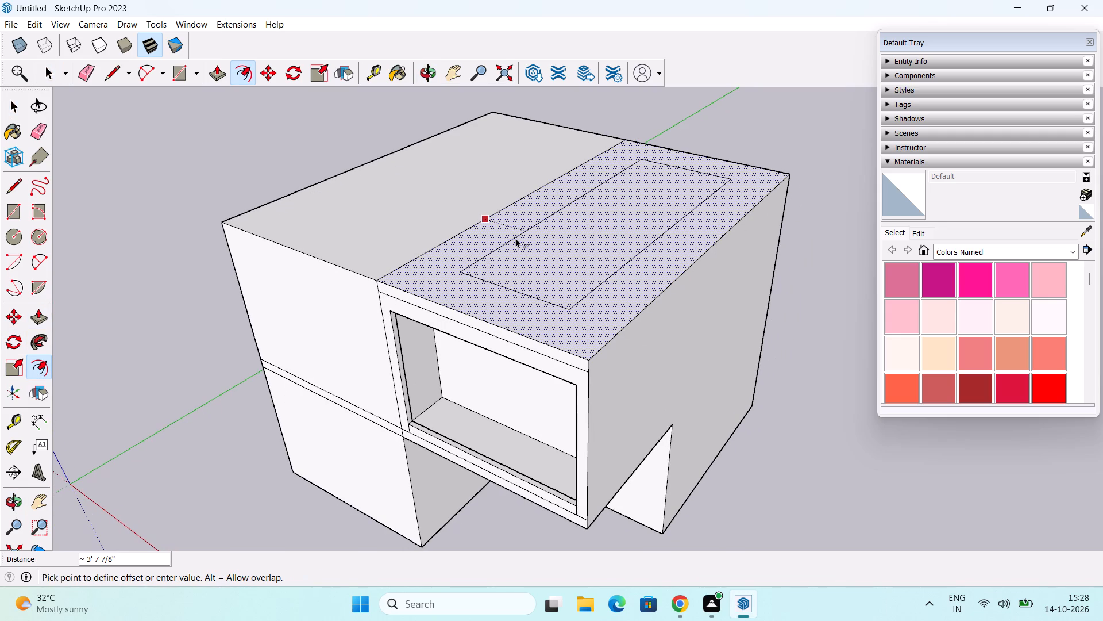
pyautogui.write('9"')
pyautogui.press('Return')
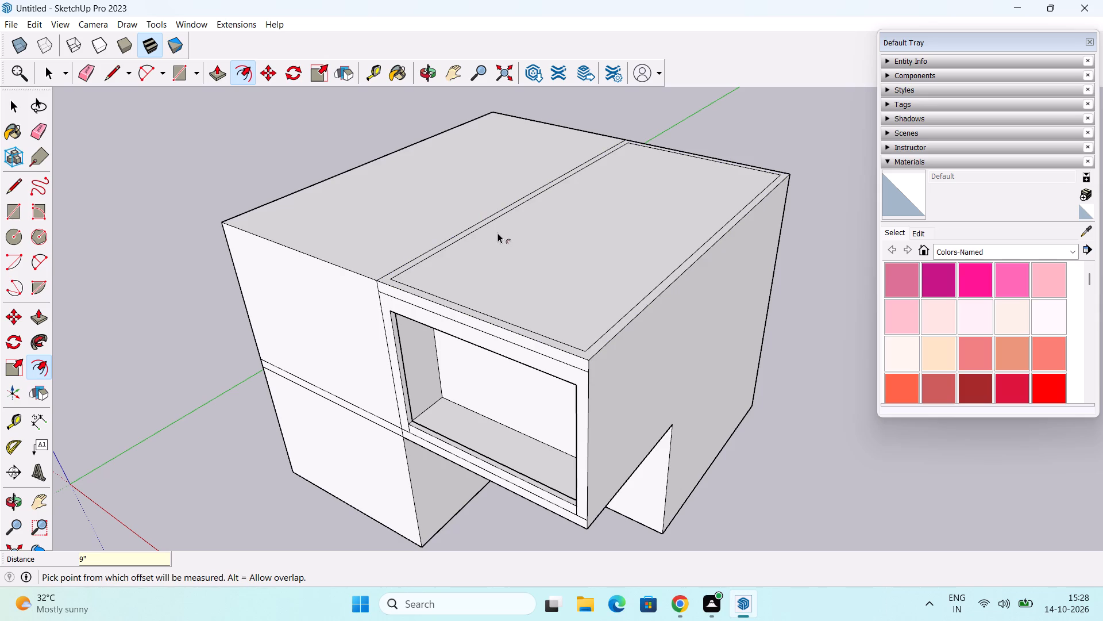
# Push/Pull the narrow rim around the roof section above the recess upward 3' as a parapet.
pyautogui.moveTo(615, 275); pyautogui.dragTo(578, 269, button='middle')
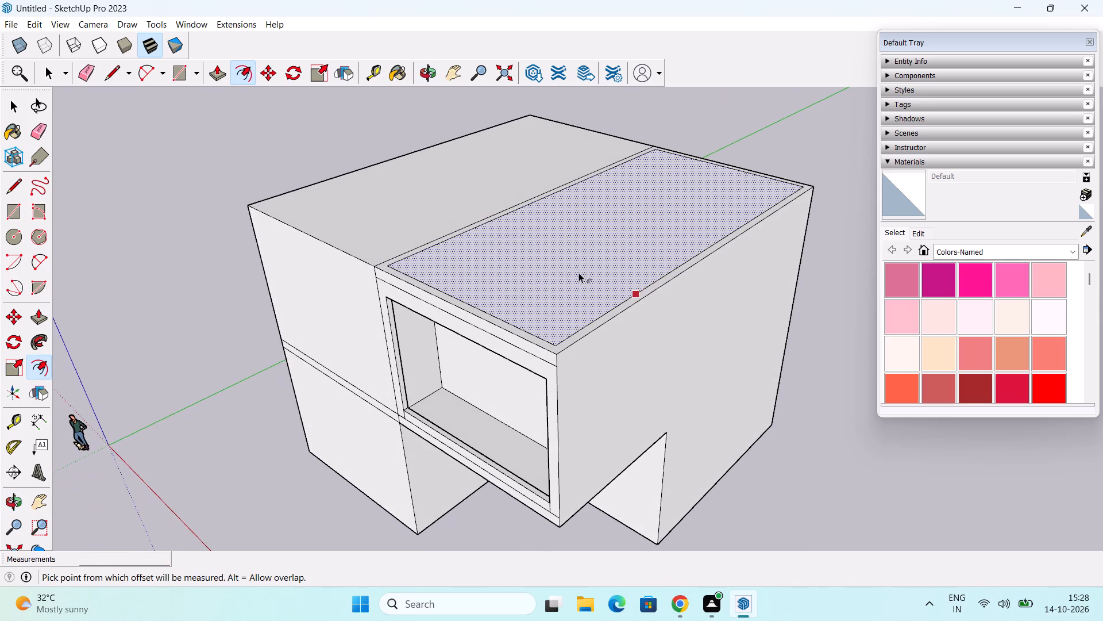
pyautogui.moveTo(543, 313); pyautogui.dragTo(555, 320, button='middle')
pyautogui.press('space')
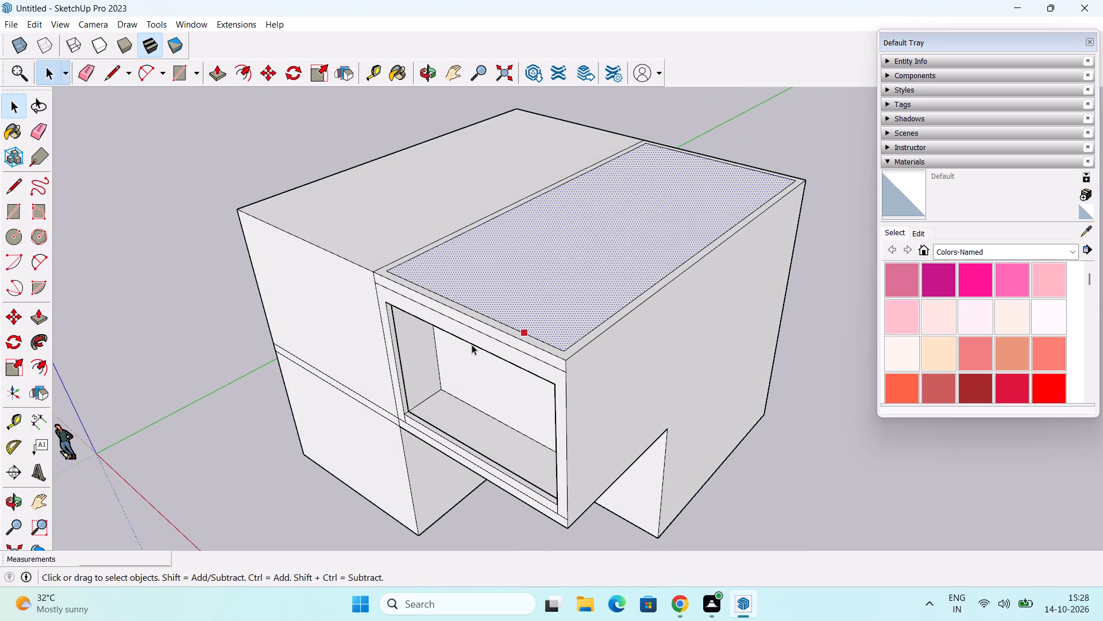
pyautogui.press('Escape')
pyautogui.click(813, 471)
pyautogui.press('p')
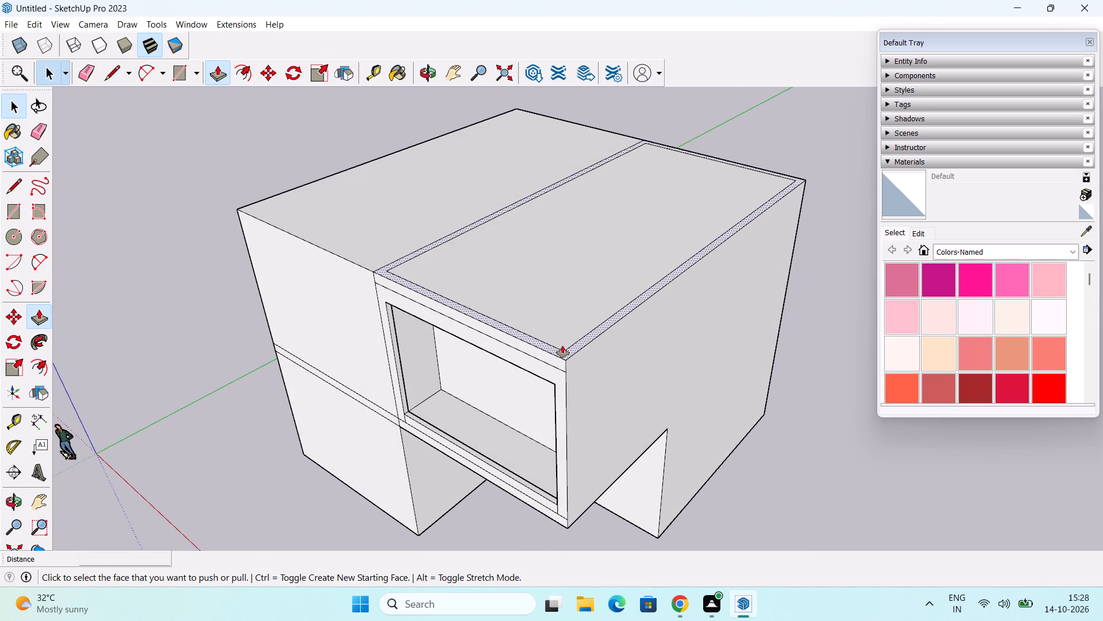
pyautogui.click(519, 335)
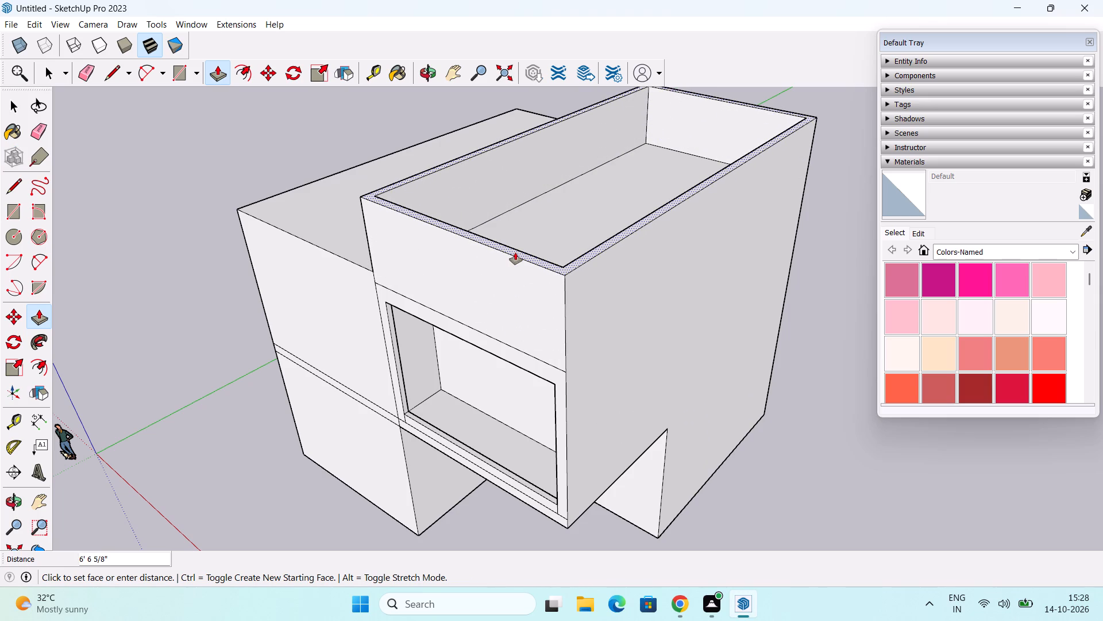
pyautogui.write("3'")
pyautogui.press('Return')
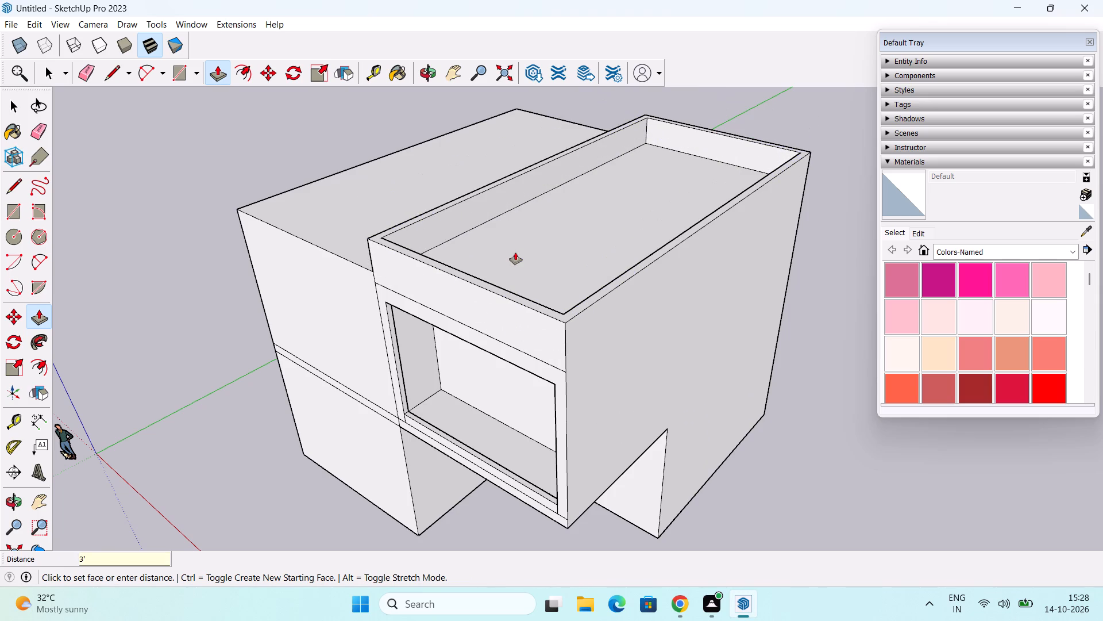
# Push/Pull the parapet's top rim upward by a further 1'.
pyautogui.moveTo(514, 347); pyautogui.dragTo(628, 244, button='middle')
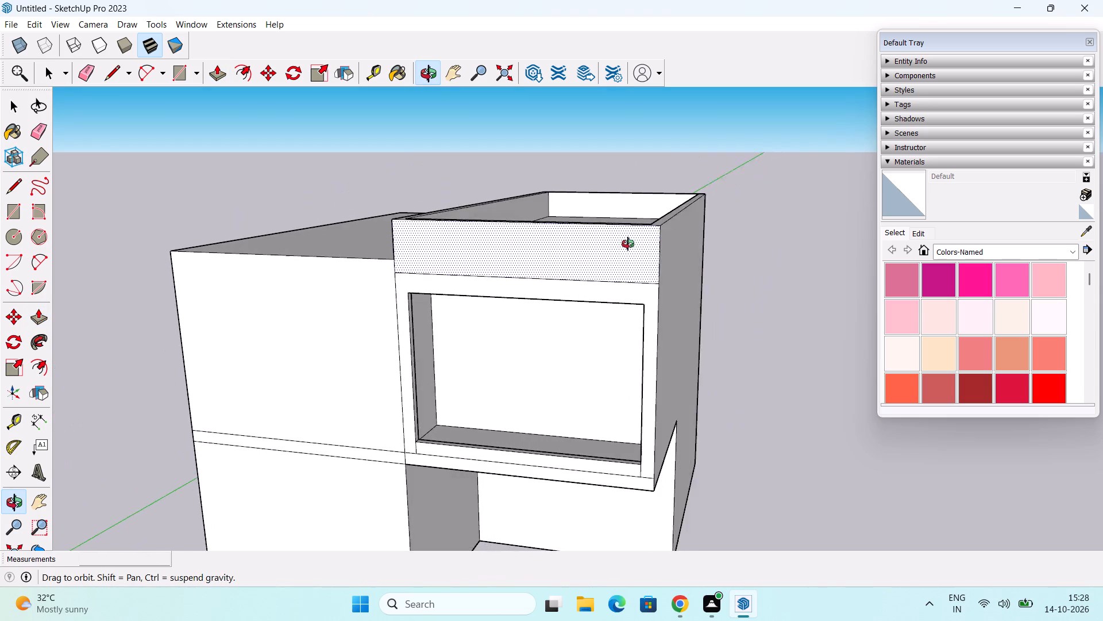
pyautogui.moveTo(628, 244); pyautogui.dragTo(427, 349, button='middle')
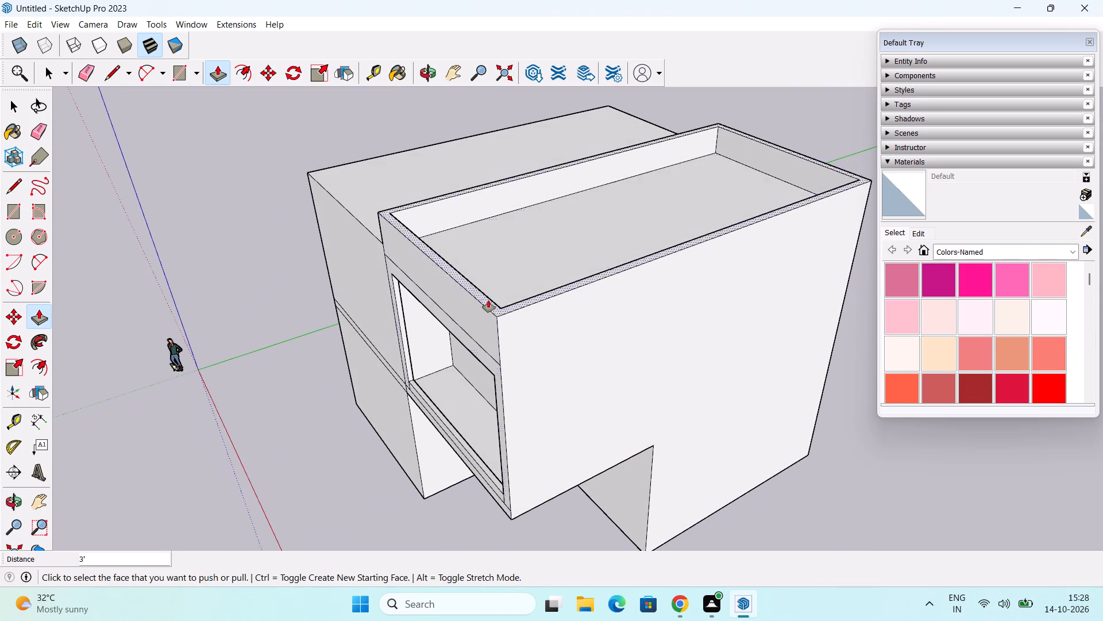
pyautogui.scroll(3, 489, 264)
pyautogui.click(495, 322)
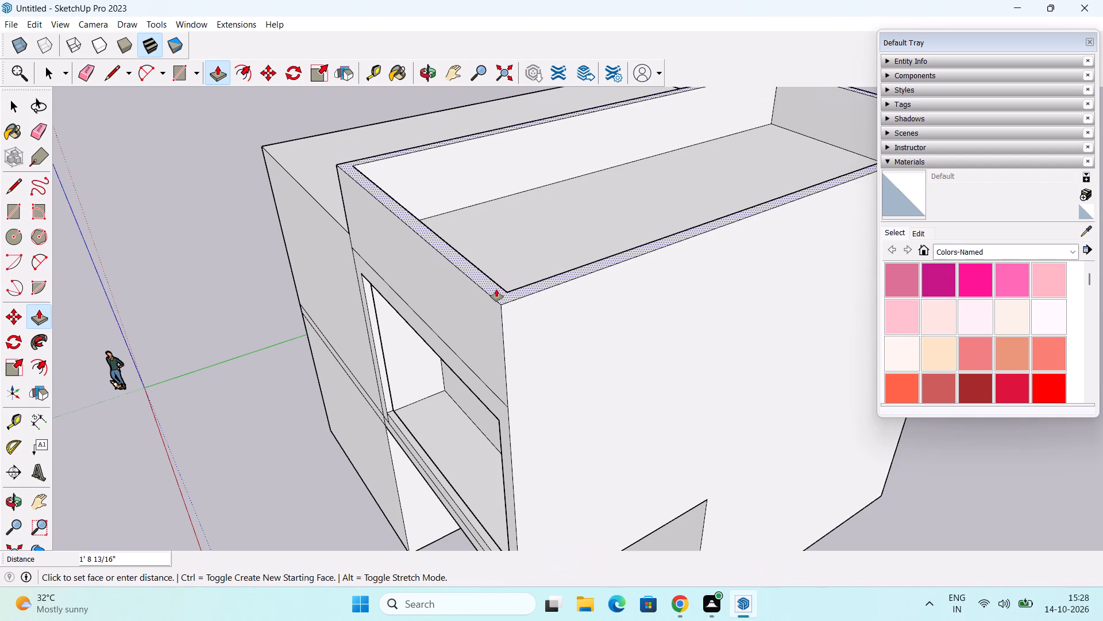
pyautogui.write("1'")
pyautogui.press('Return')
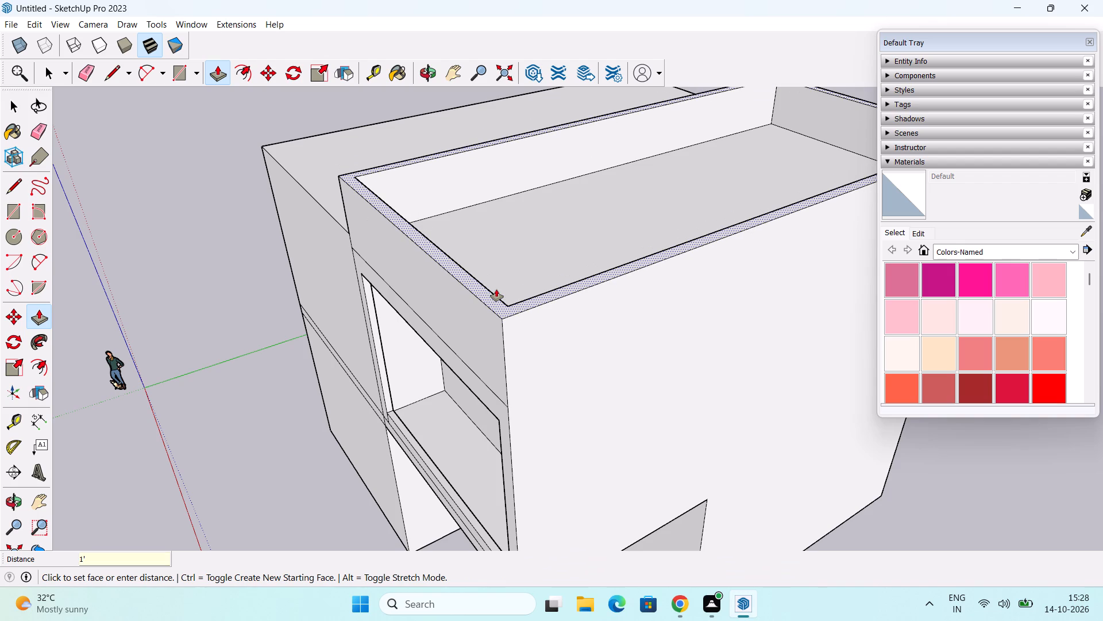
# Draw a 20' horizontal line across the front face below the parapet, continuing the adjacent roof's front edge to the right corner.
pyautogui.moveTo(496, 289); pyautogui.dragTo(695, 195, button='middle')
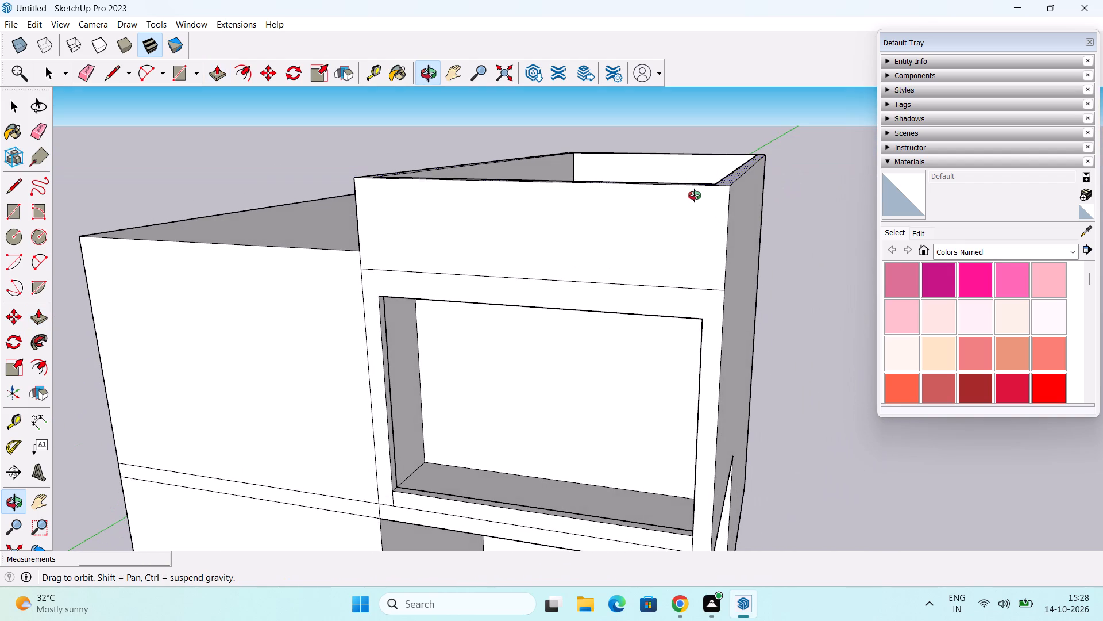
pyautogui.moveTo(695, 195); pyautogui.dragTo(689, 206, button='middle')
pyautogui.press('space')
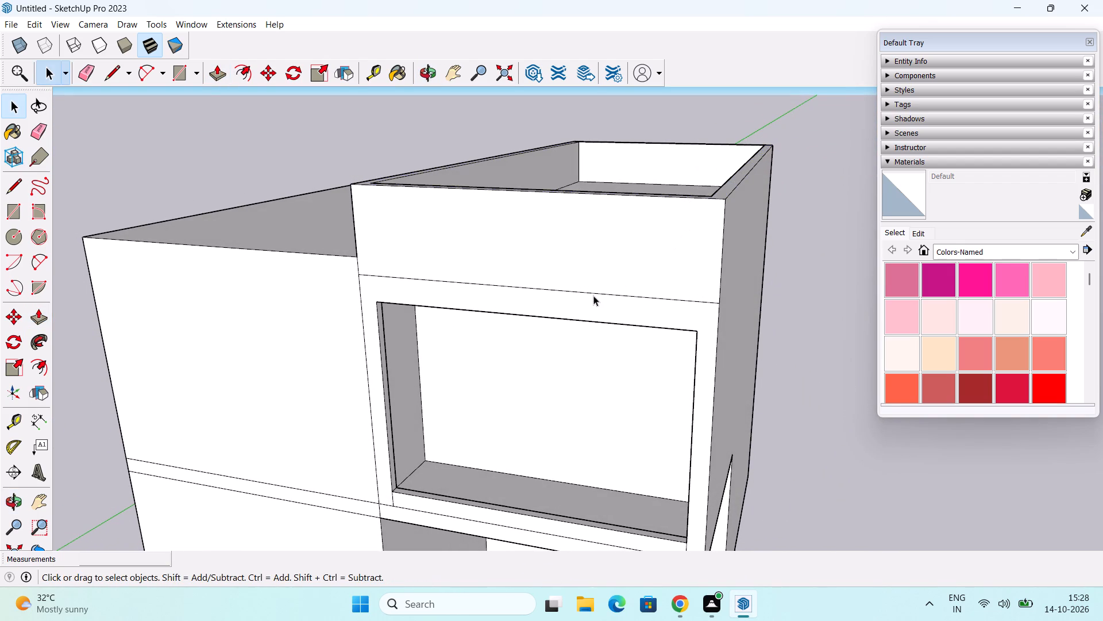
pyautogui.moveTo(593, 296); pyautogui.dragTo(604, 286, button='middle')
pyautogui.press('l')
pyautogui.moveTo(356, 256); pyautogui.dragTo(374, 255)
pyautogui.click(726, 278)
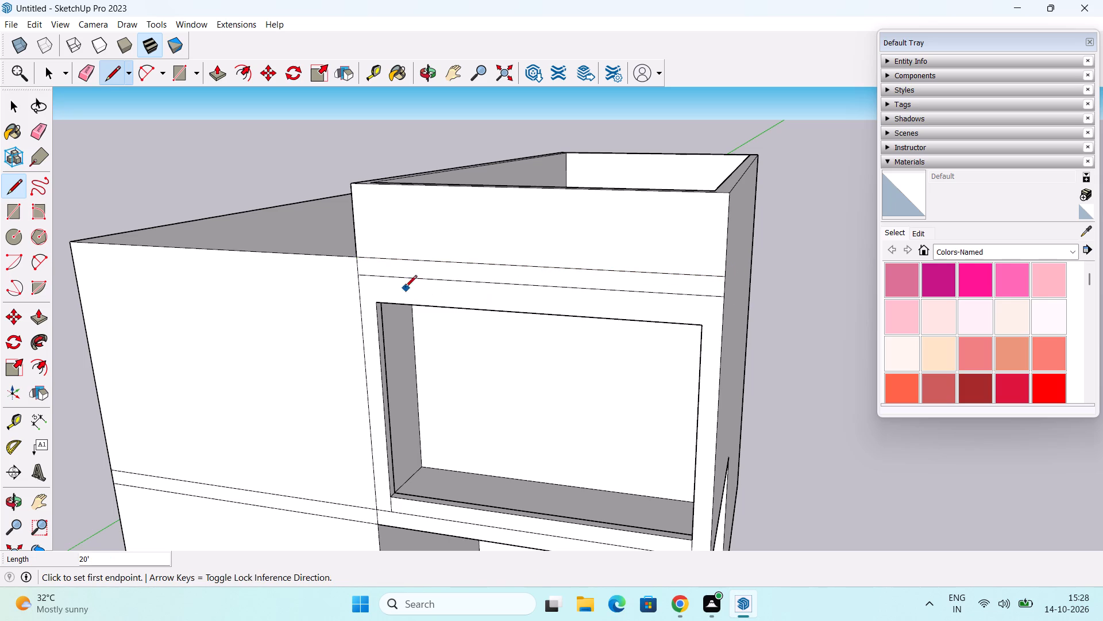
# Extend the line above the recess with a 20' horizontal line across the left front face to its outer edge.
pyautogui.click(361, 275)
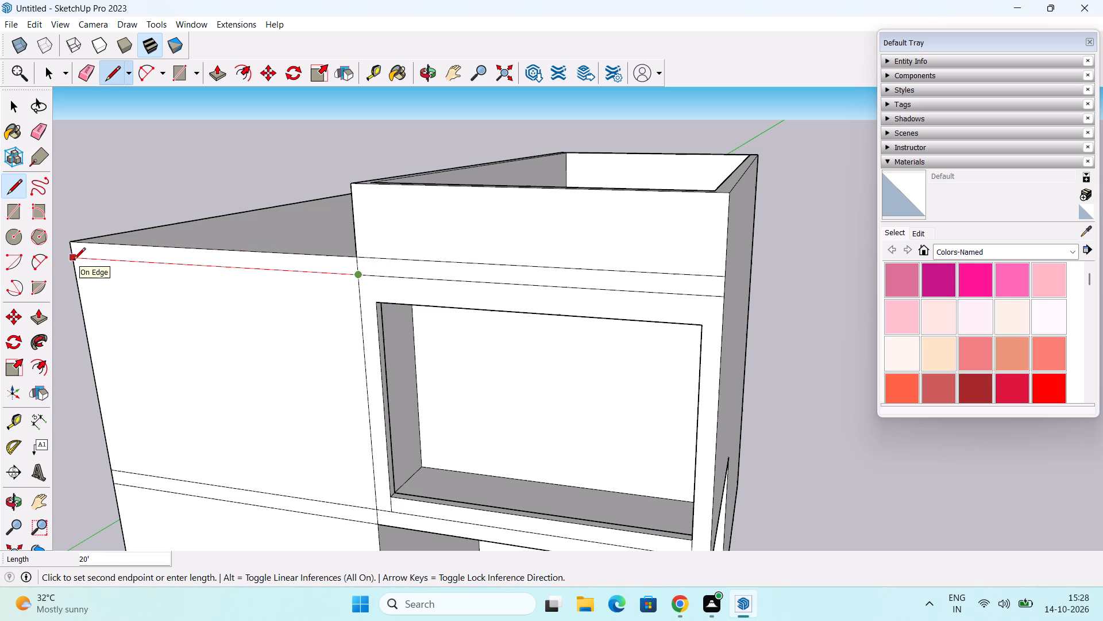
pyautogui.click(74, 260)
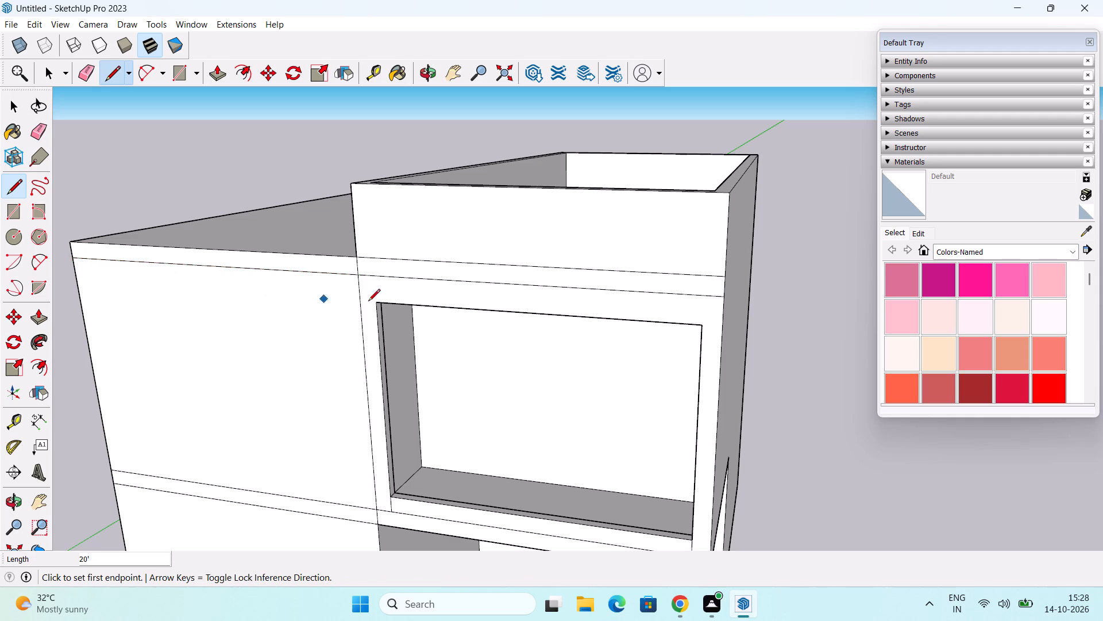
pyautogui.moveTo(433, 293); pyautogui.dragTo(364, 317, button='middle')
pyautogui.moveTo(558, 374); pyautogui.dragTo(589, 351, button='middle')
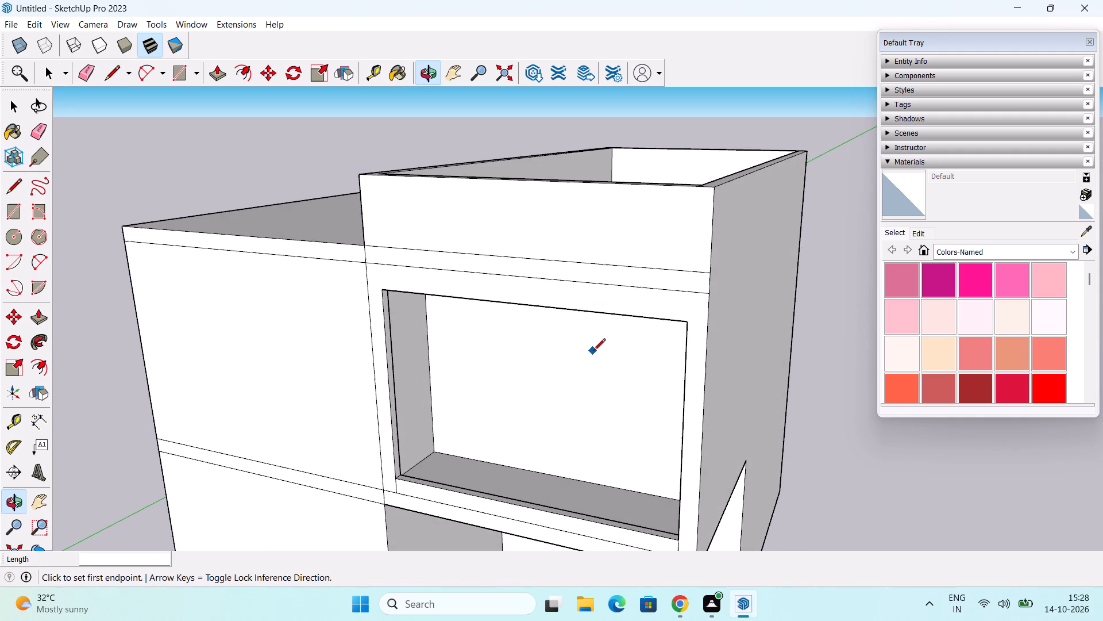
pyautogui.press('space')
# Examine the front band lines, framed recess, undercut and raised parapet from several angles.
pyautogui.moveTo(633, 376); pyautogui.dragTo(561, 248, button='middle')
pyautogui.scroll(-1, 661, 159)
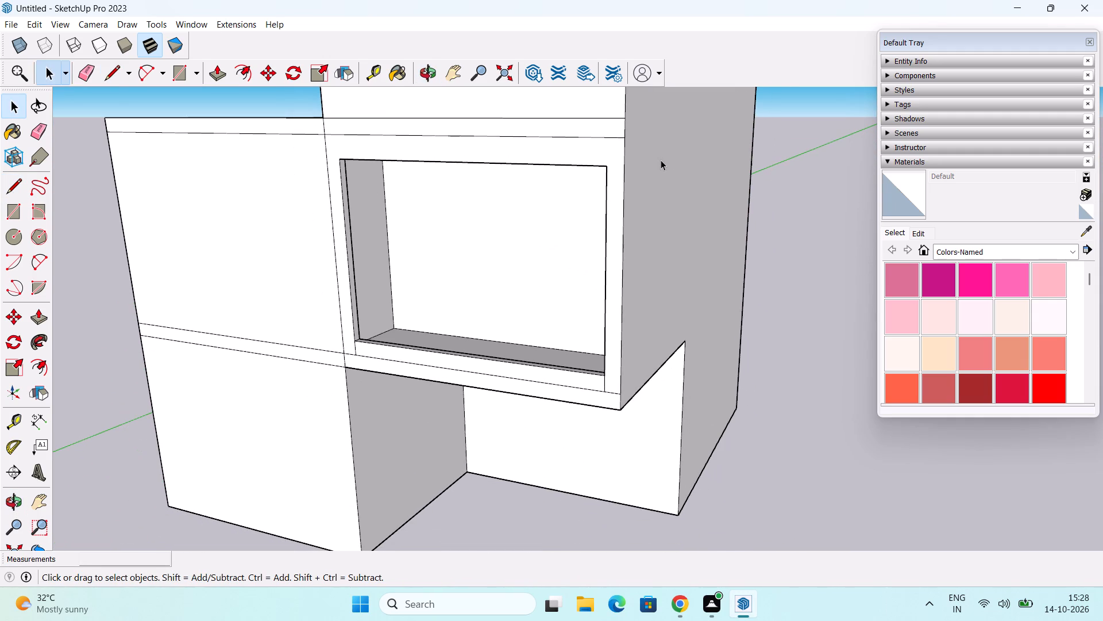
pyautogui.moveTo(664, 198); pyautogui.dragTo(560, 106, button='middle')
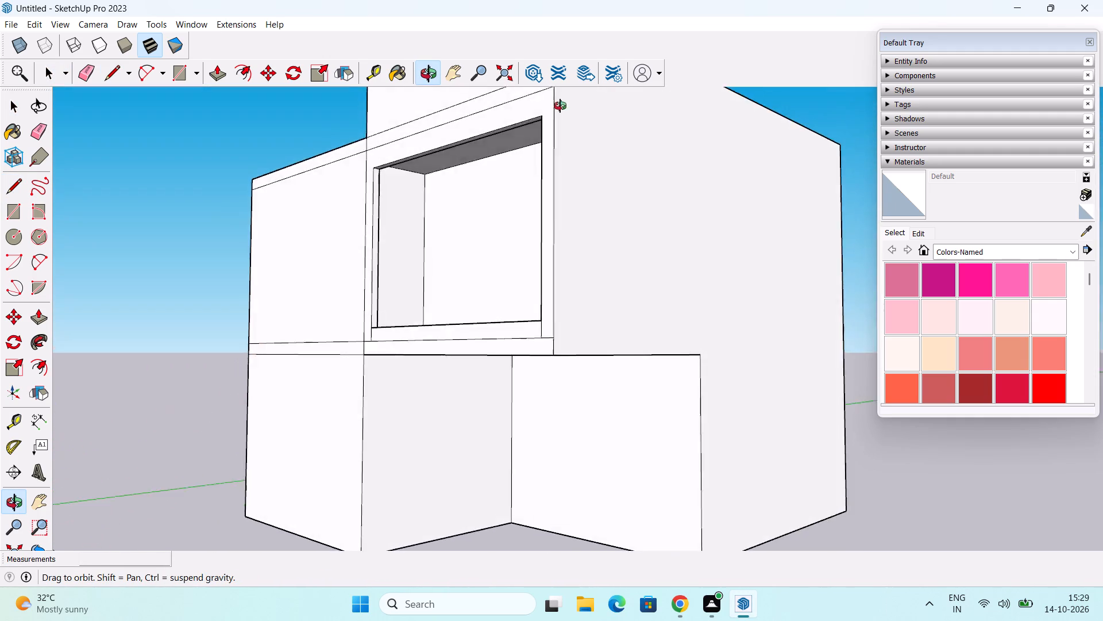
pyautogui.moveTo(560, 106); pyautogui.dragTo(577, 136, button='middle')
pyautogui.moveTo(646, 259); pyautogui.dragTo(692, 450, button='middle')
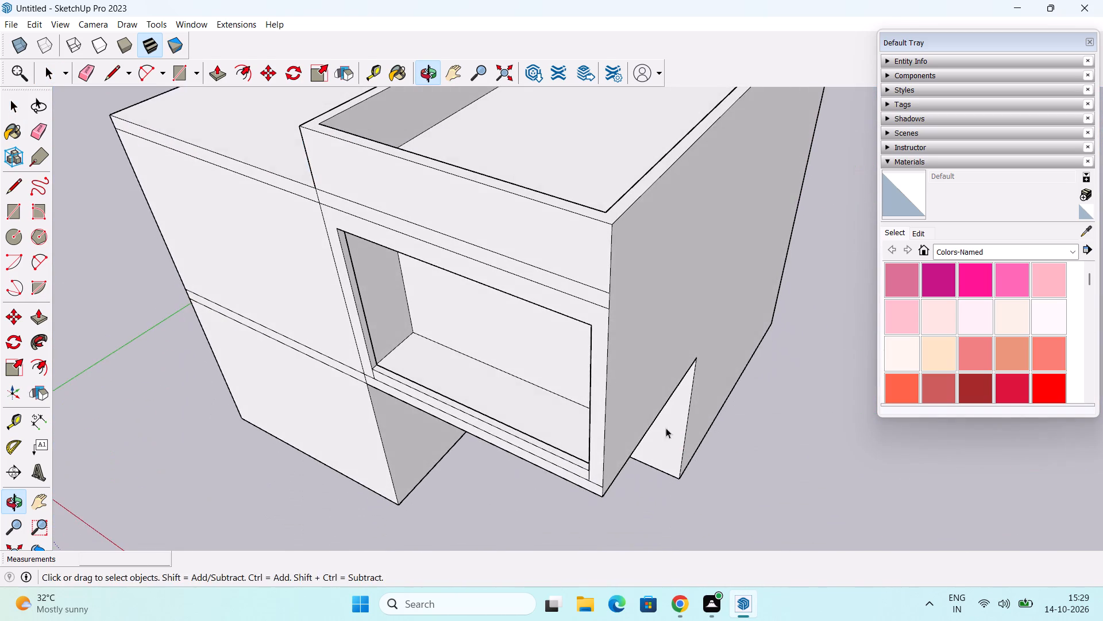
pyautogui.keyDown('shift'); pyautogui.moveTo(635, 388); pyautogui.dragTo(685, 457, button='middle'); pyautogui.keyUp('shift')
pyautogui.scroll(-1, 689, 450)
pyautogui.moveTo(689, 450); pyautogui.dragTo(762, 308, button='middle')
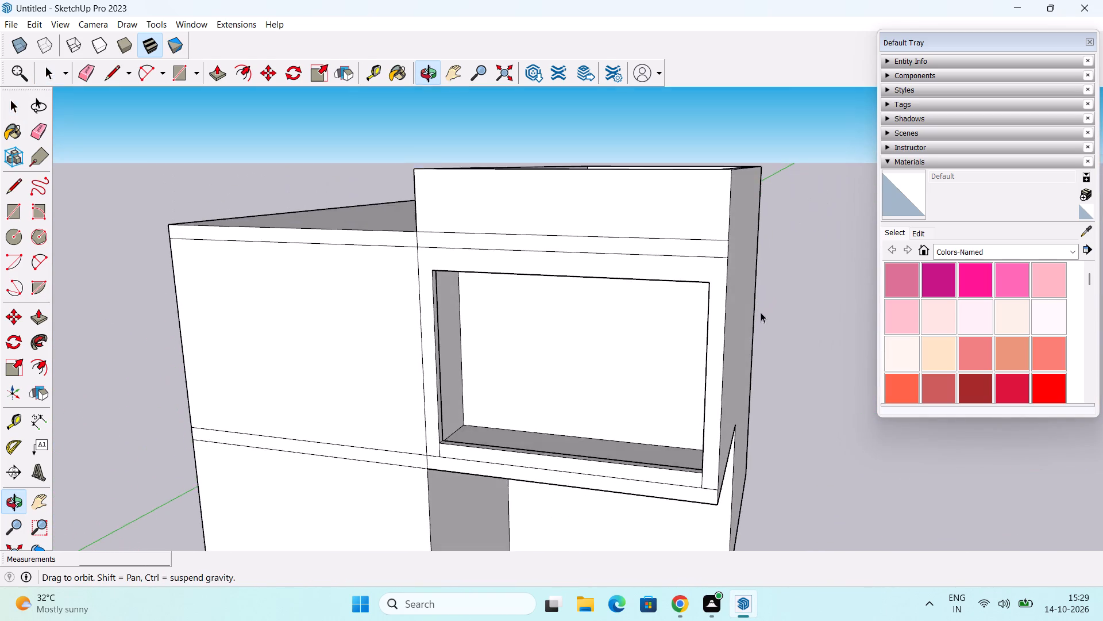
# Examine the building's front bands, framed recess, roof and parapet from the front and both sides.
pyautogui.scroll(-3, 758, 323)
pyautogui.moveTo(508, 364); pyautogui.dragTo(524, 370, button='middle')
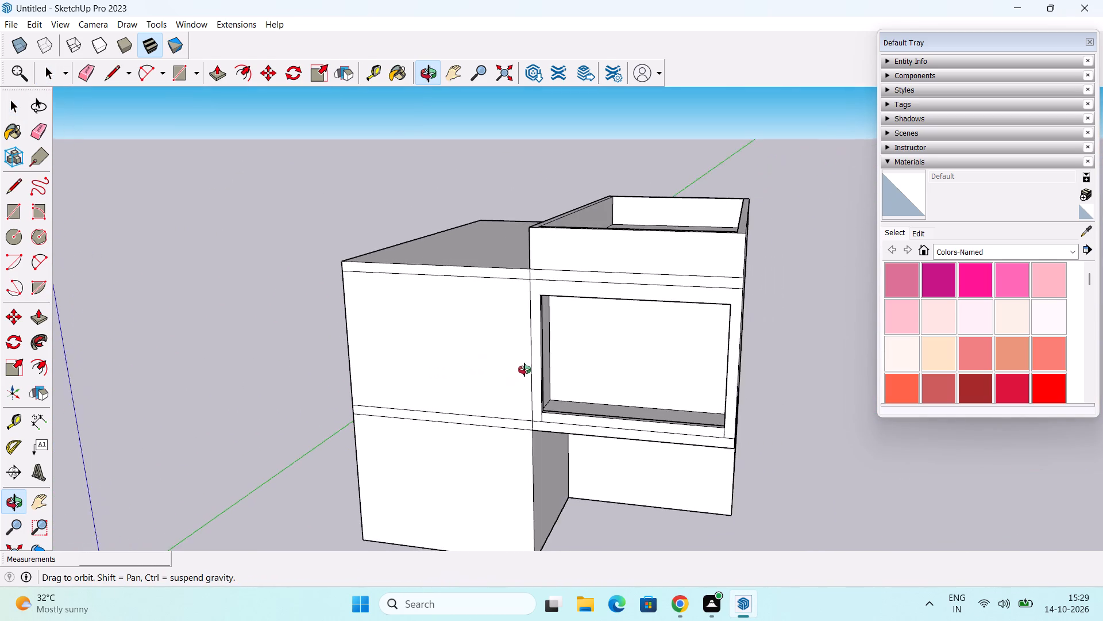
pyautogui.moveTo(524, 370); pyautogui.dragTo(507, 381, button='middle')
pyautogui.keyDown('shift'); pyautogui.moveTo(507, 381); pyautogui.dragTo(528, 350, button='middle'); pyautogui.keyUp('shift')
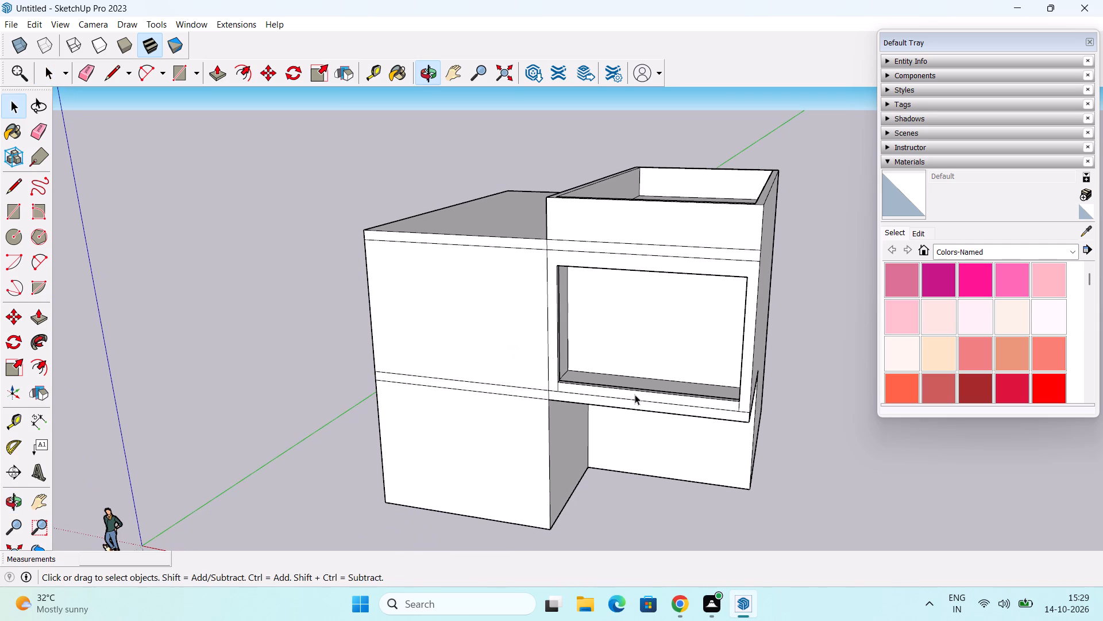
pyautogui.moveTo(639, 394); pyautogui.dragTo(636, 397, button='middle')
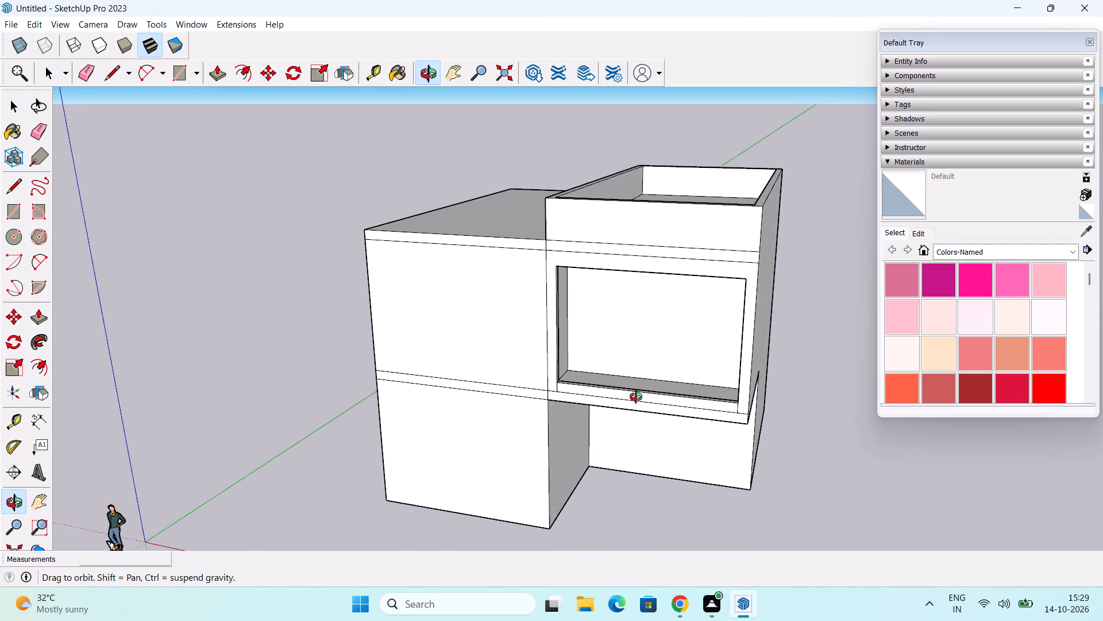
pyautogui.moveTo(636, 397); pyautogui.dragTo(631, 403, button='middle')
pyautogui.moveTo(652, 385); pyautogui.dragTo(648, 409, button='middle')
pyautogui.middleClick(659, 407)
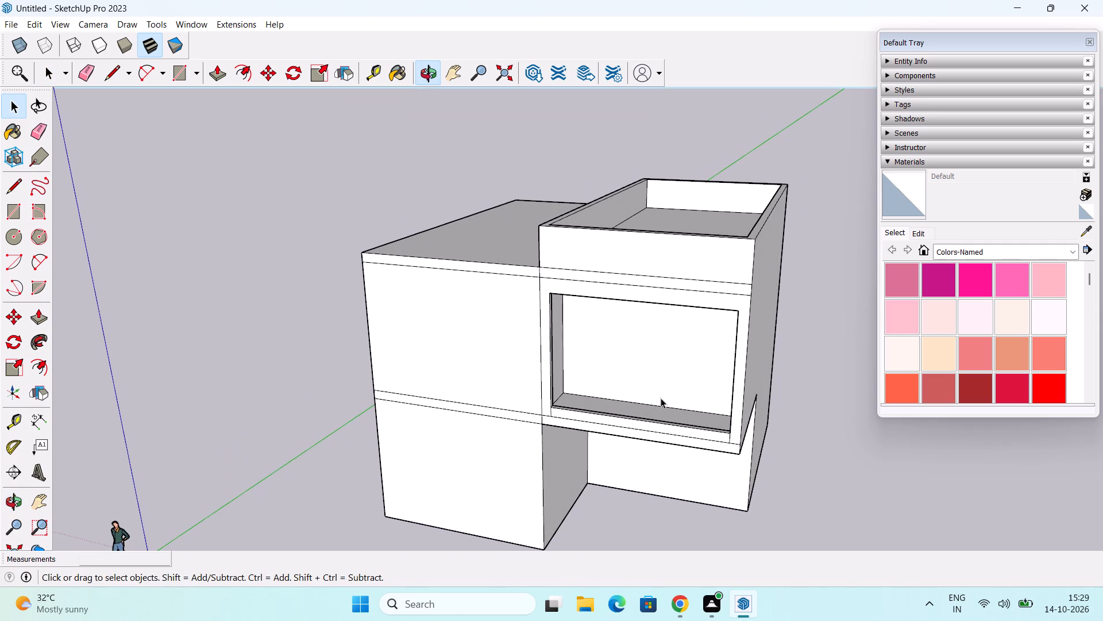
pyautogui.moveTo(661, 394); pyautogui.dragTo(642, 389, button='middle')
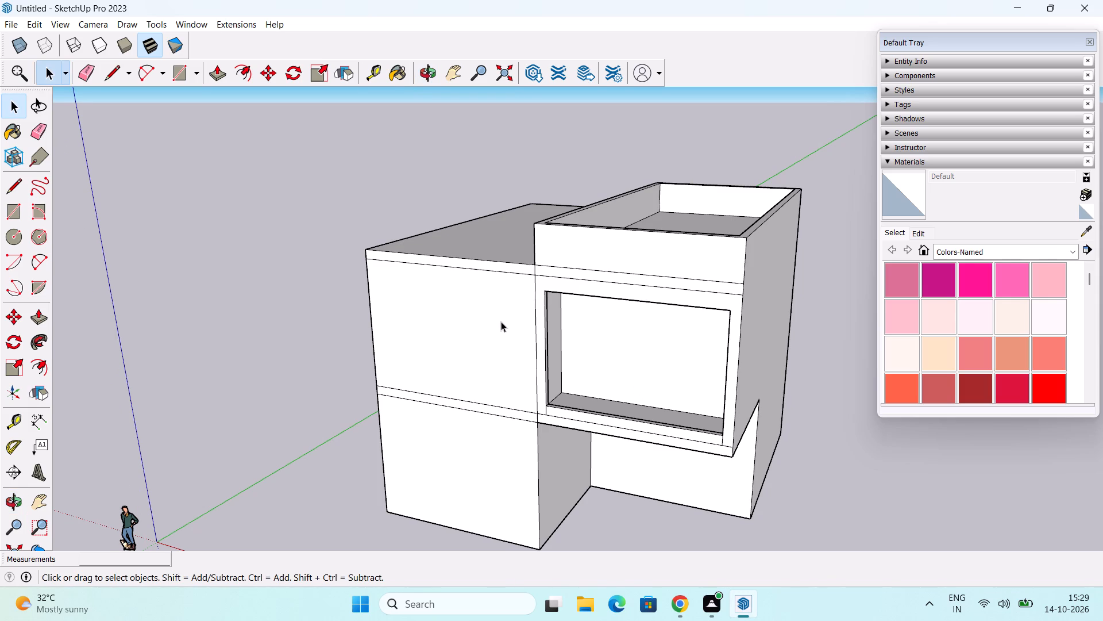
pyautogui.moveTo(506, 299); pyautogui.dragTo(564, 291, button='middle')
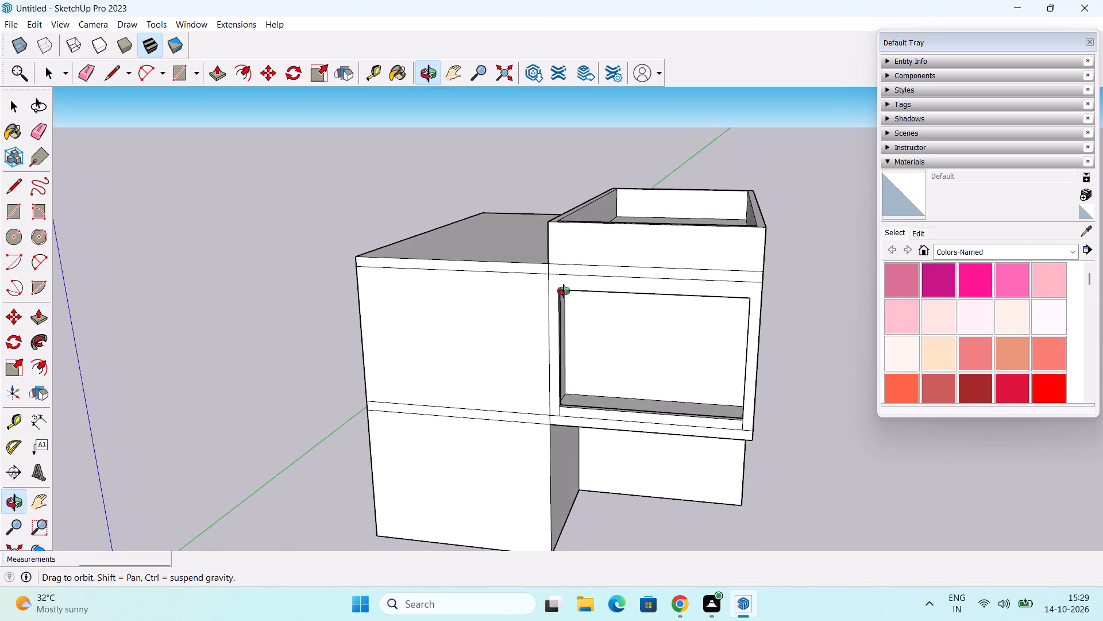
pyautogui.moveTo(564, 291); pyautogui.dragTo(556, 298, button='middle')
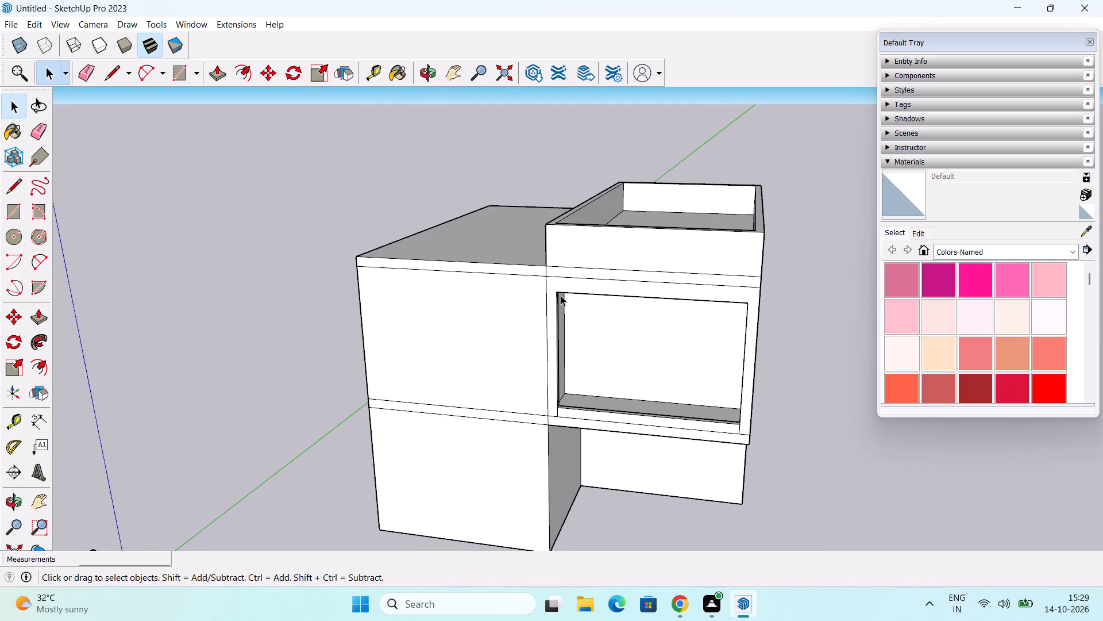
pyautogui.moveTo(561, 296); pyautogui.dragTo(779, 360, button='middle')
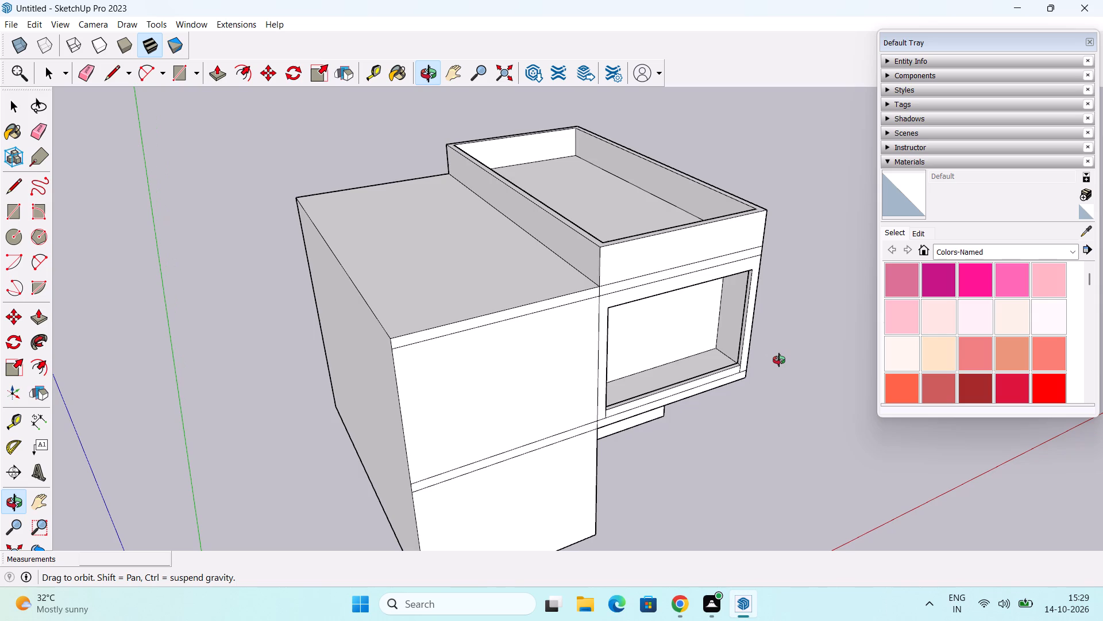
pyautogui.moveTo(779, 360); pyautogui.dragTo(833, 373, button='middle')
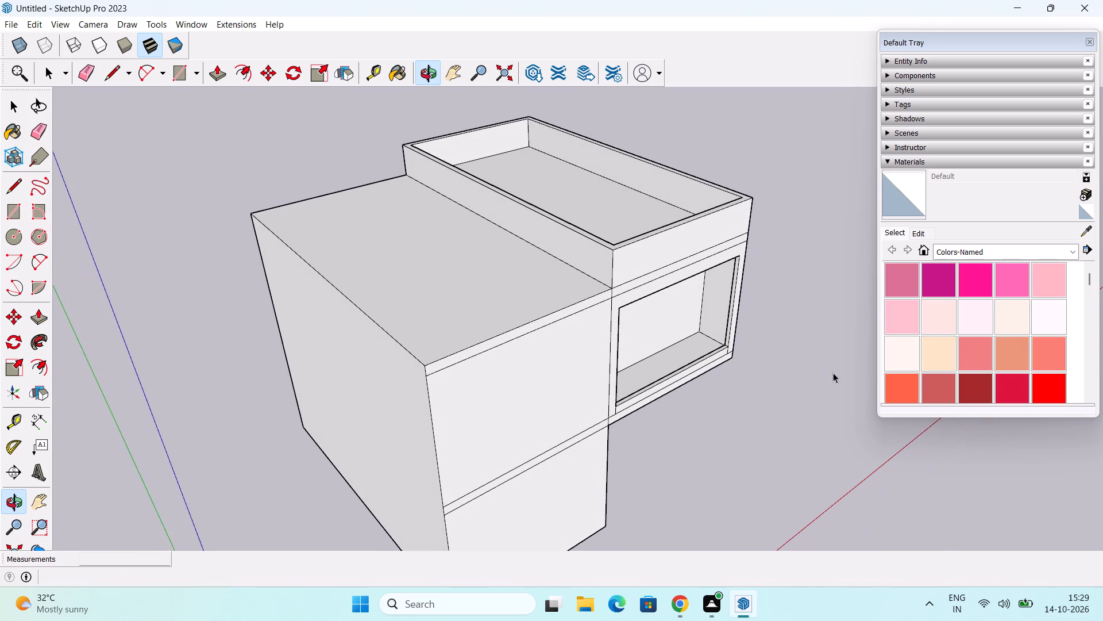
pyautogui.moveTo(825, 373); pyautogui.dragTo(749, 376, button='middle')
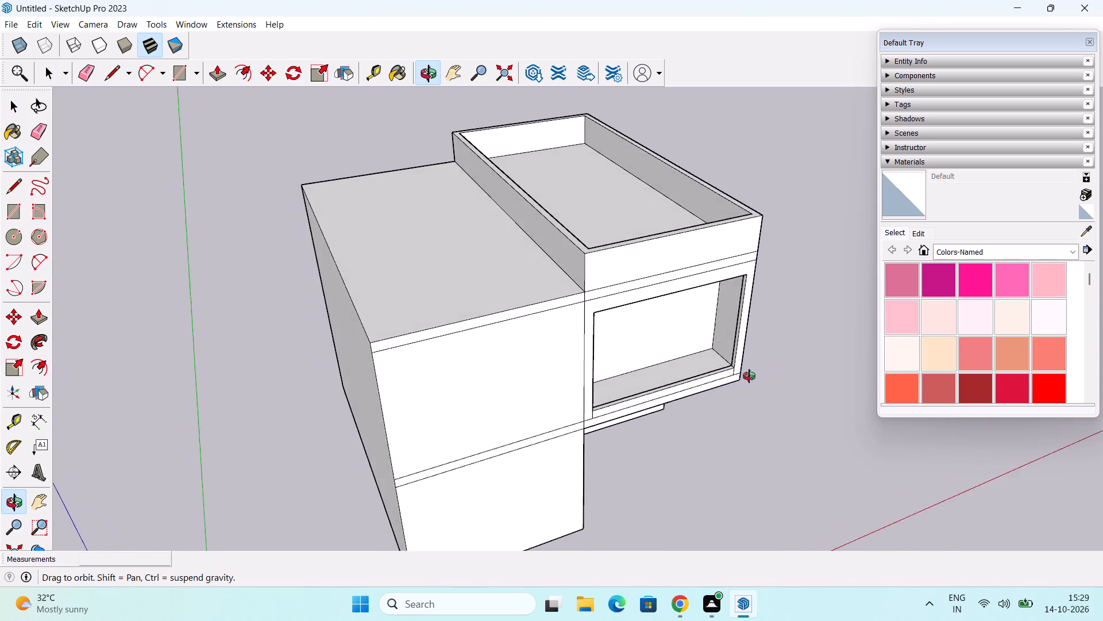
pyautogui.moveTo(749, 376); pyautogui.dragTo(635, 373, button='middle')
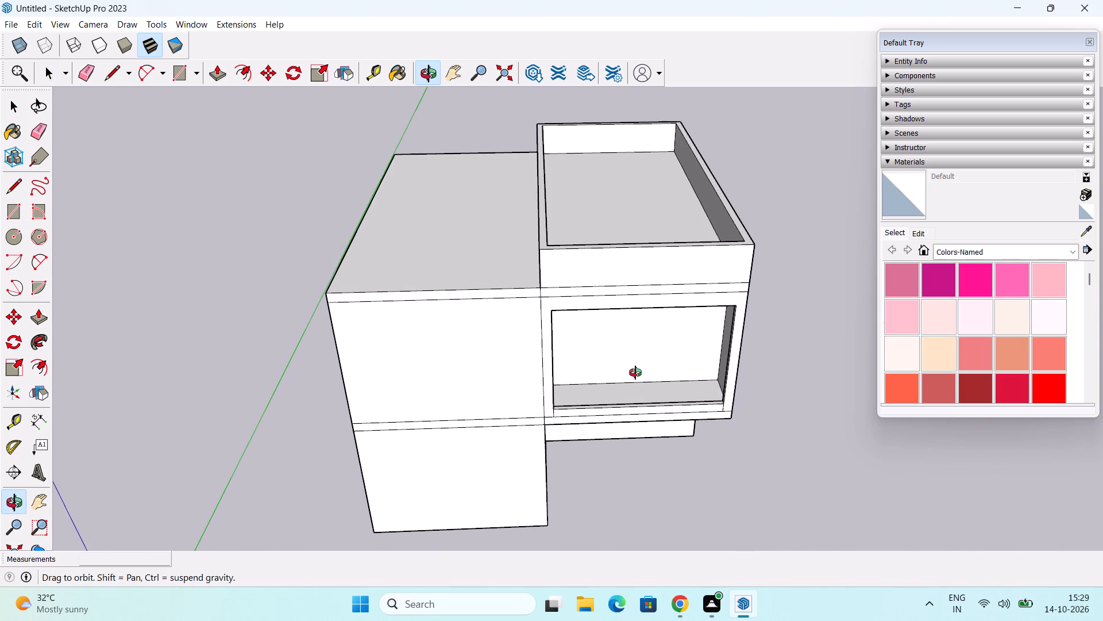
pyautogui.moveTo(635, 373); pyautogui.dragTo(462, 348, button='middle')
pyautogui.scroll(2, 657, 281)
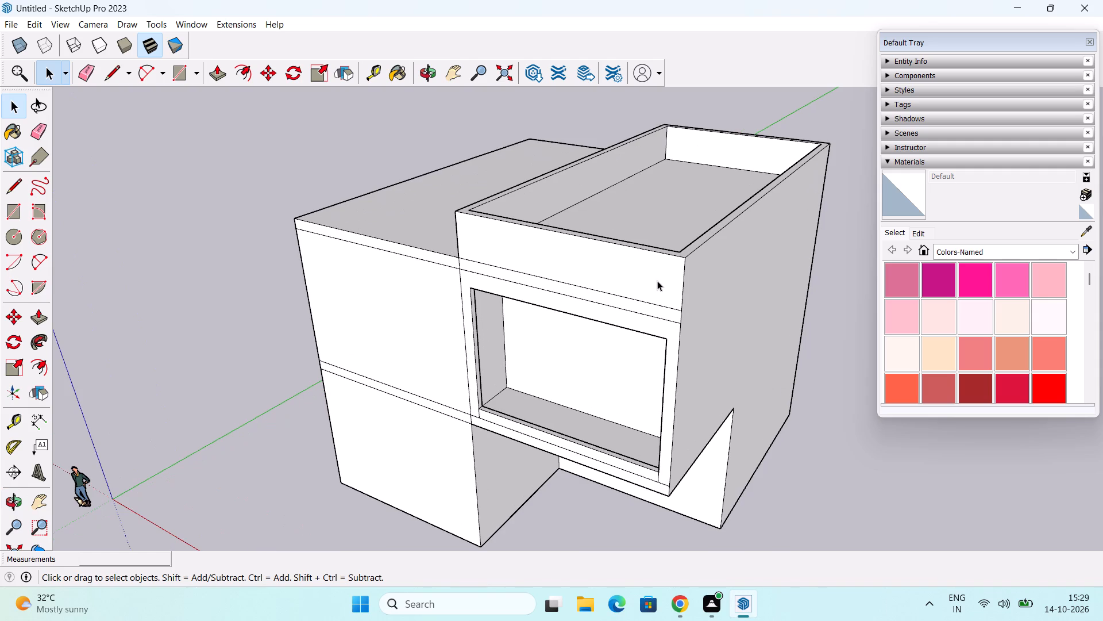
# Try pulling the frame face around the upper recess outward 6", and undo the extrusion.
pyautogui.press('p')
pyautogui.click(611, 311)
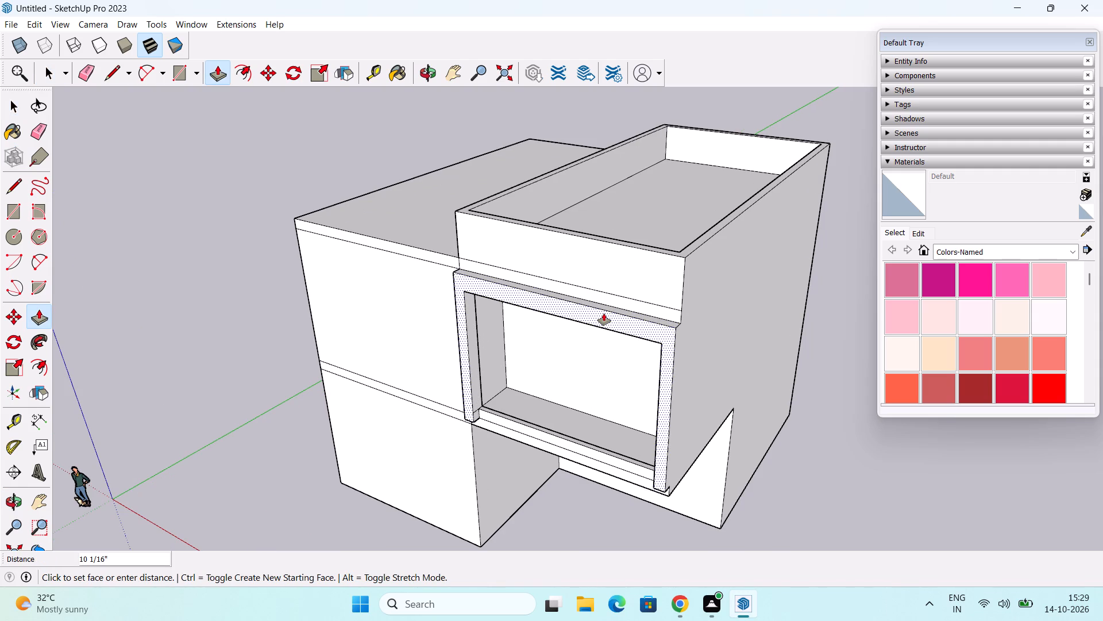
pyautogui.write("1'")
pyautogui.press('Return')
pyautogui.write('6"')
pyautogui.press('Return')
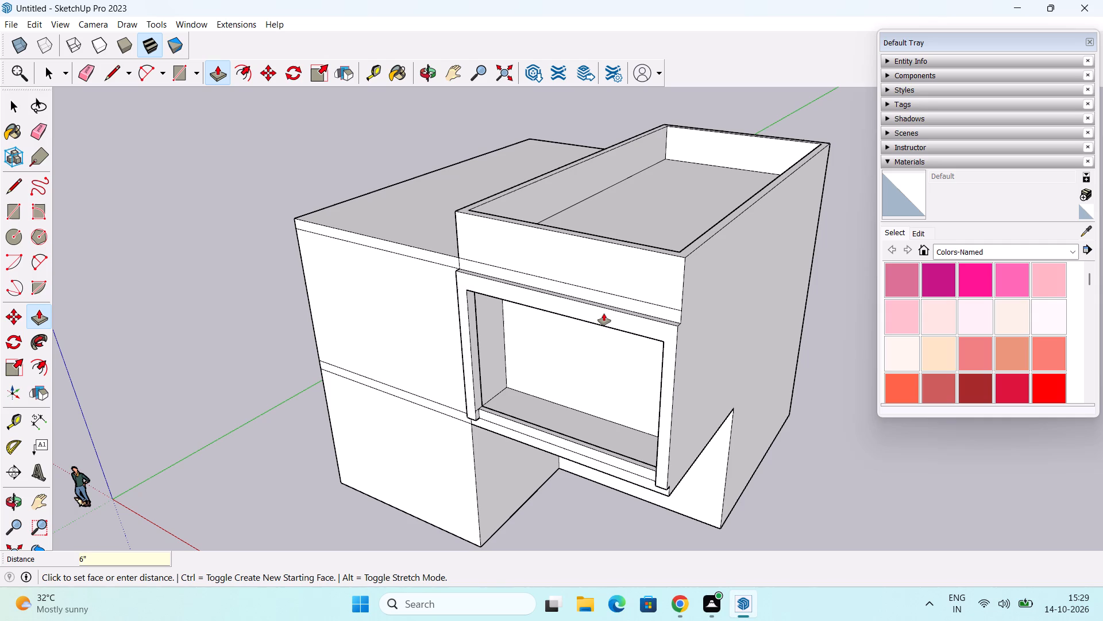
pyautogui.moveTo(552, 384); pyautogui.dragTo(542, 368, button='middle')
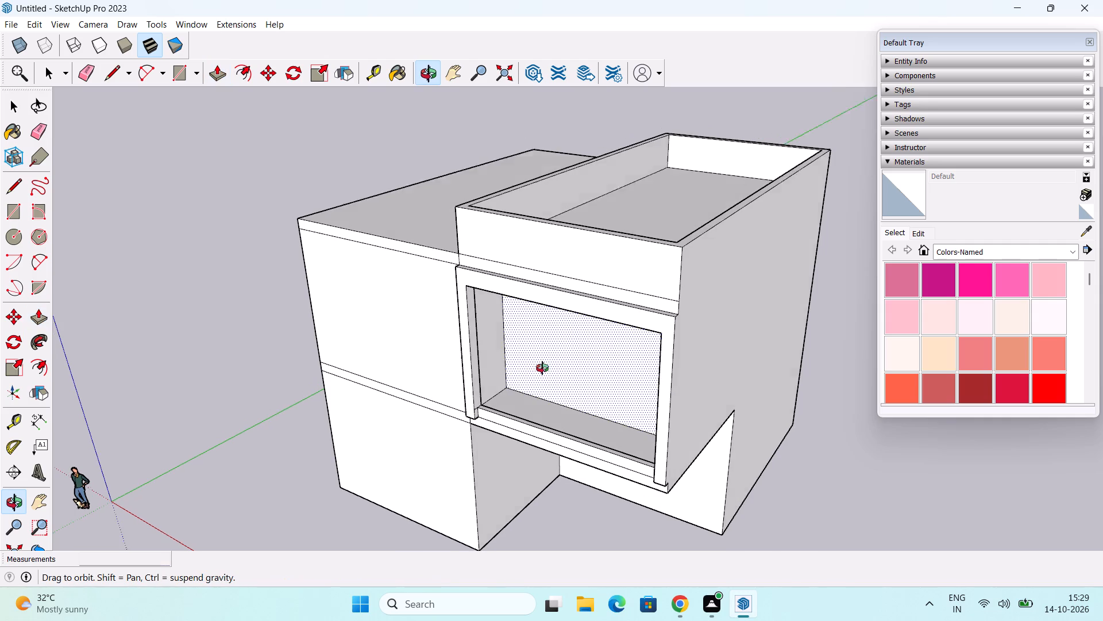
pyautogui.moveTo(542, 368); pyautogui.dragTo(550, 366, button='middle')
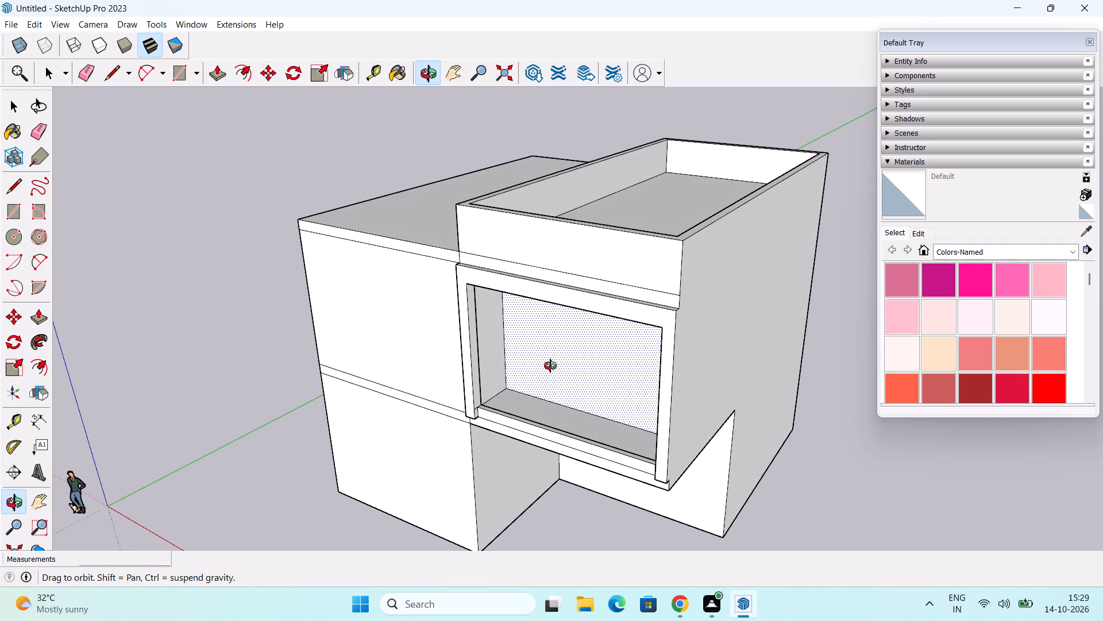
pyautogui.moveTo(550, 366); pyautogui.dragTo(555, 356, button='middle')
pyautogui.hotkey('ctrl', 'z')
# Push/Pull both segments of the lower horizontal band, beneath the recess and across the adjacent front wall, outward 6".
pyautogui.moveTo(553, 369); pyautogui.dragTo(558, 372, button='middle')
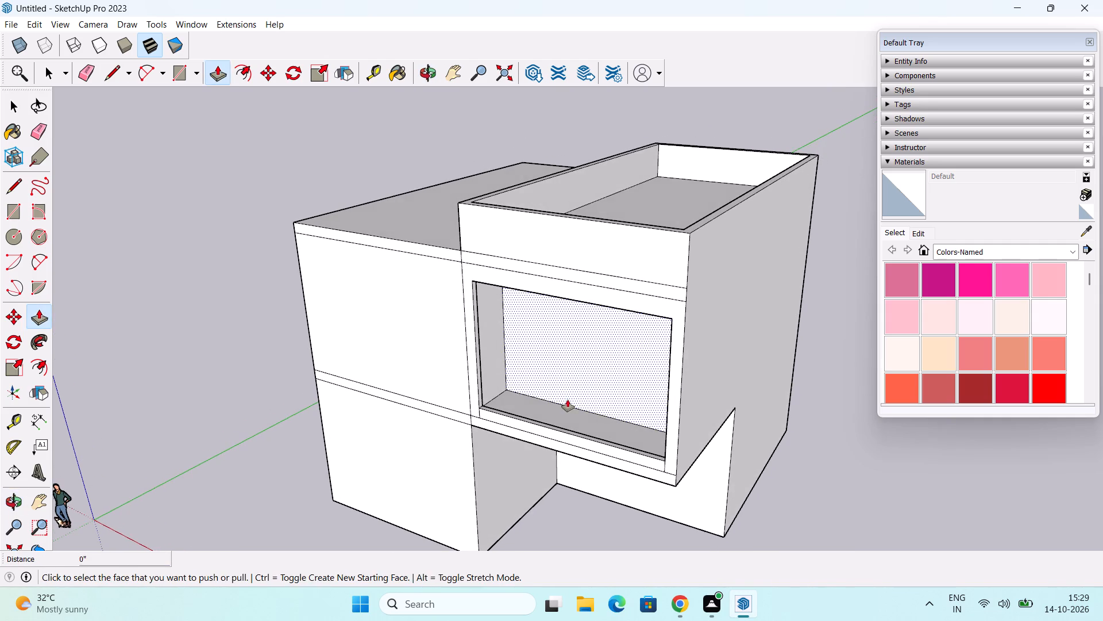
pyautogui.keyDown('shift'); pyautogui.moveTo(568, 400); pyautogui.dragTo(588, 358, button='middle'); pyautogui.keyUp('shift')
pyautogui.scroll(1, 581, 409)
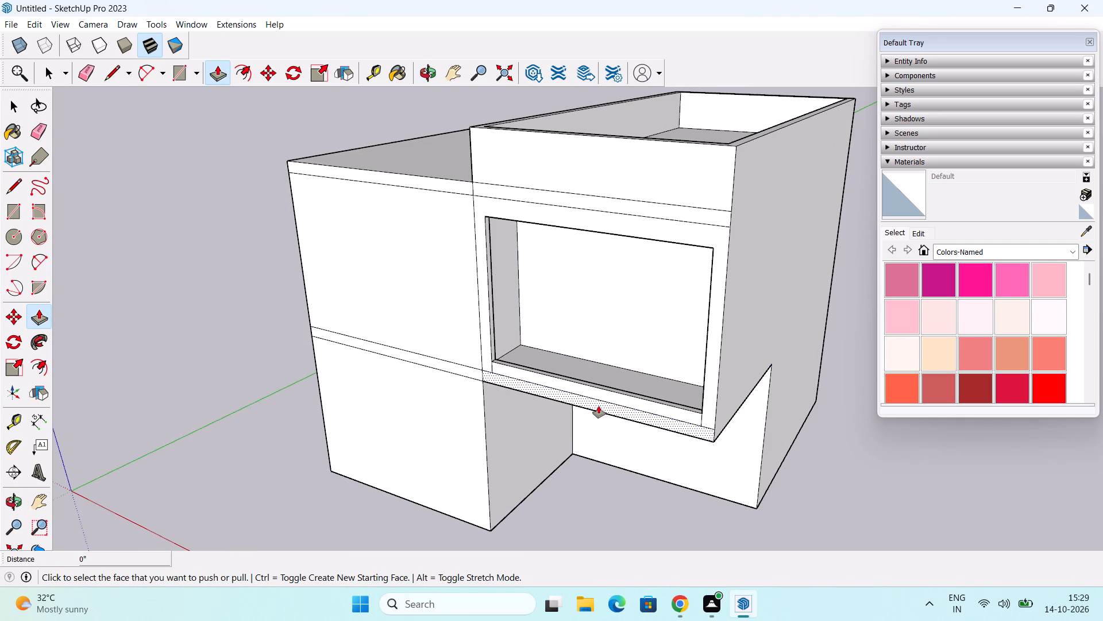
pyautogui.doubleClick(599, 406)
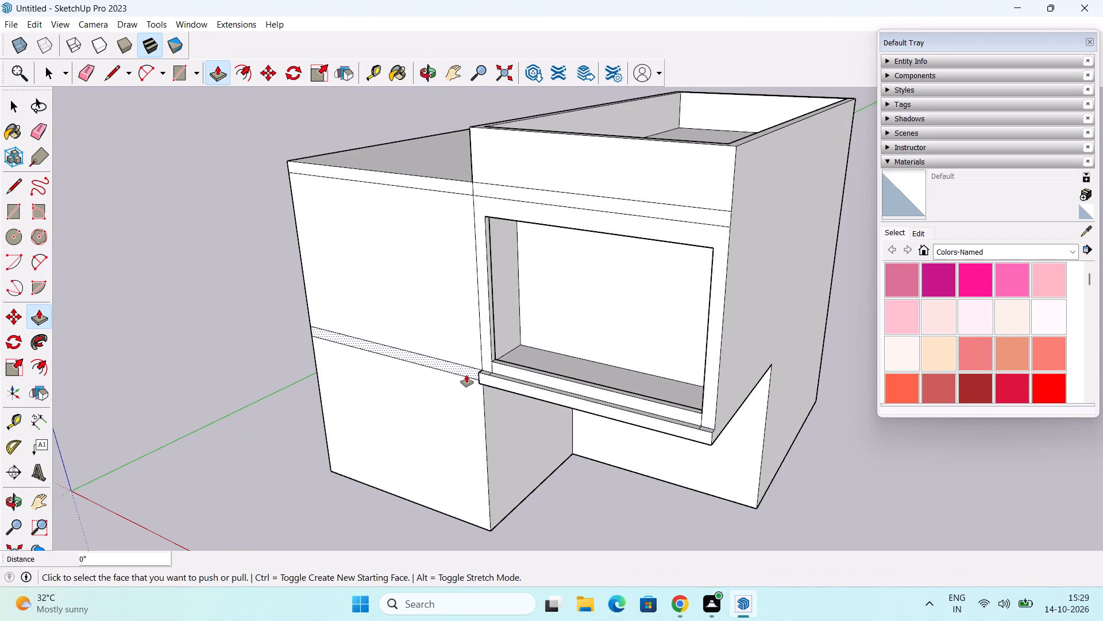
pyautogui.doubleClick(466, 375)
# Push/Pull both segments of the upper horizontal band, above the recess and along the adjacent roof edge, outward 6".
pyautogui.moveTo(489, 377); pyautogui.dragTo(569, 395, button='middle')
pyautogui.scroll(2, 567, 258)
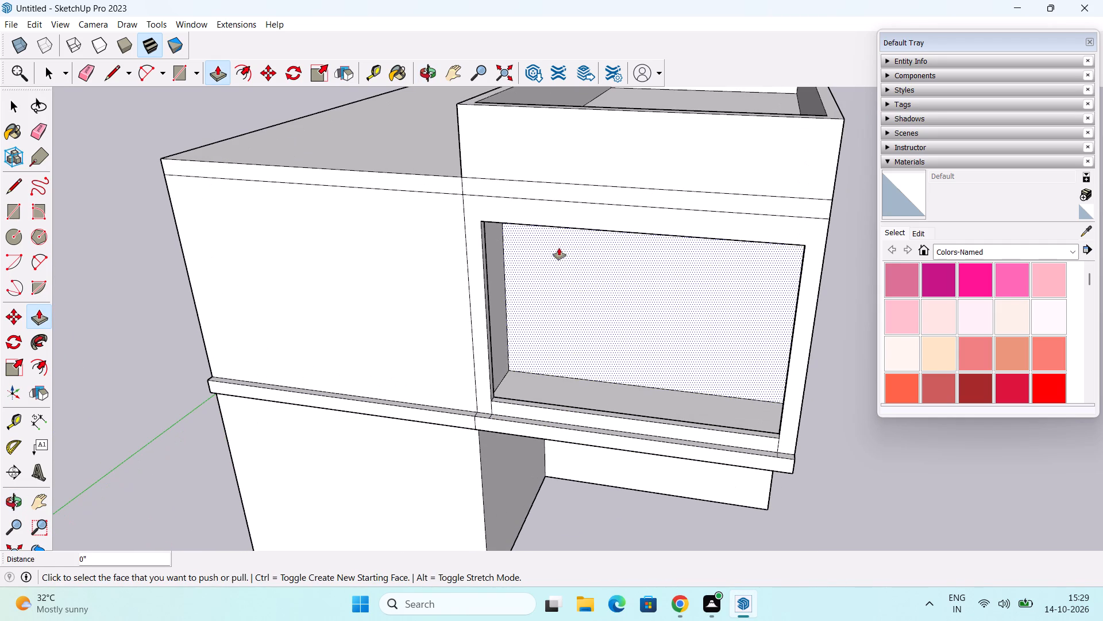
pyautogui.doubleClick(623, 202)
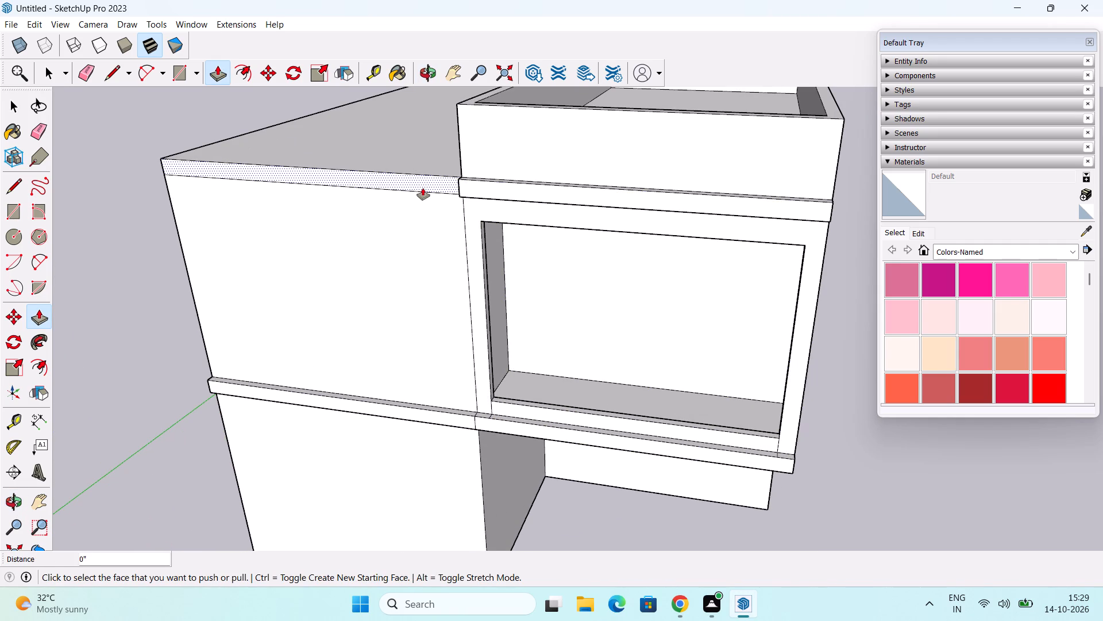
pyautogui.doubleClick(423, 187)
# Examine the projecting upper and lower bands, their outer ends and the underside of the overhang from several angles.
pyautogui.scroll(-1, 480, 255)
pyautogui.moveTo(505, 335); pyautogui.dragTo(329, 396, button='middle')
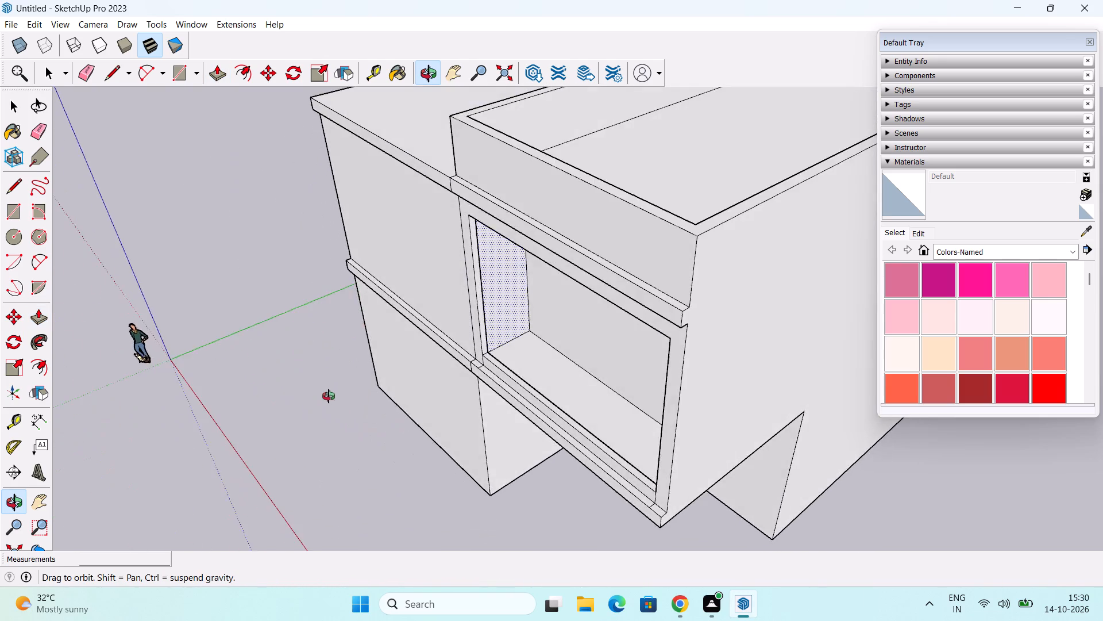
pyautogui.moveTo(329, 396); pyautogui.dragTo(409, 324, button='middle')
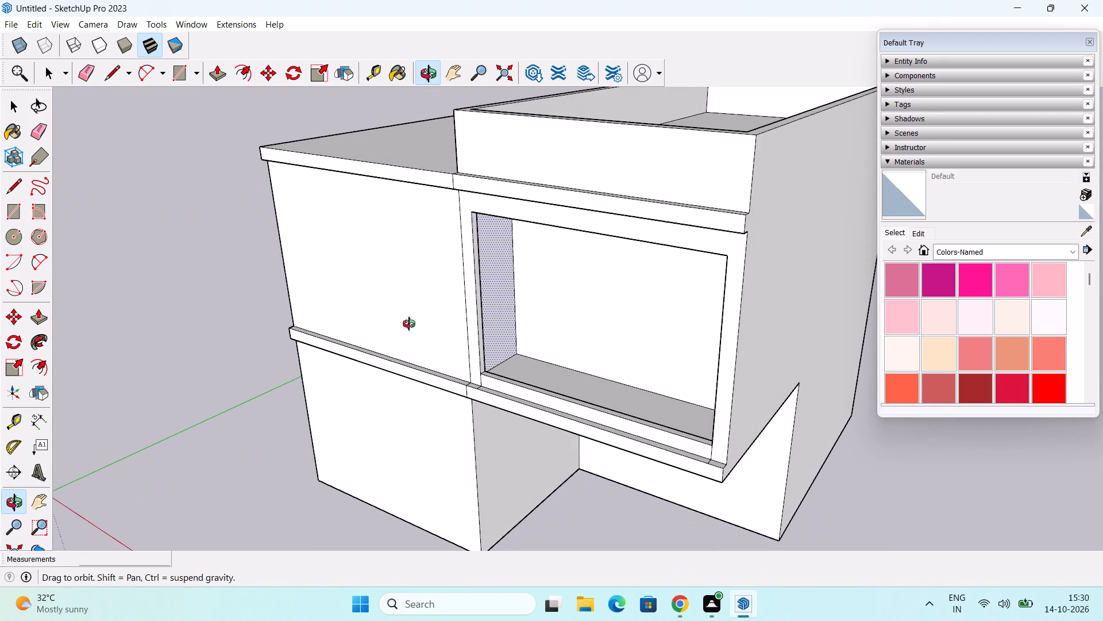
pyautogui.moveTo(409, 324); pyautogui.dragTo(457, 263, button='middle')
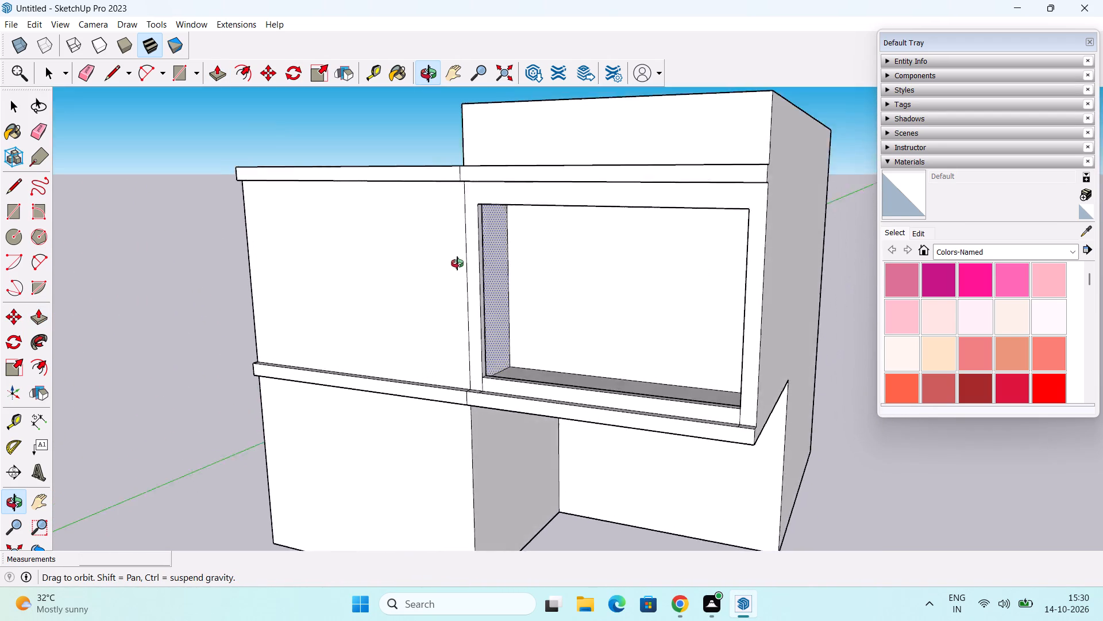
pyautogui.moveTo(457, 263); pyautogui.dragTo(263, 140, button='middle')
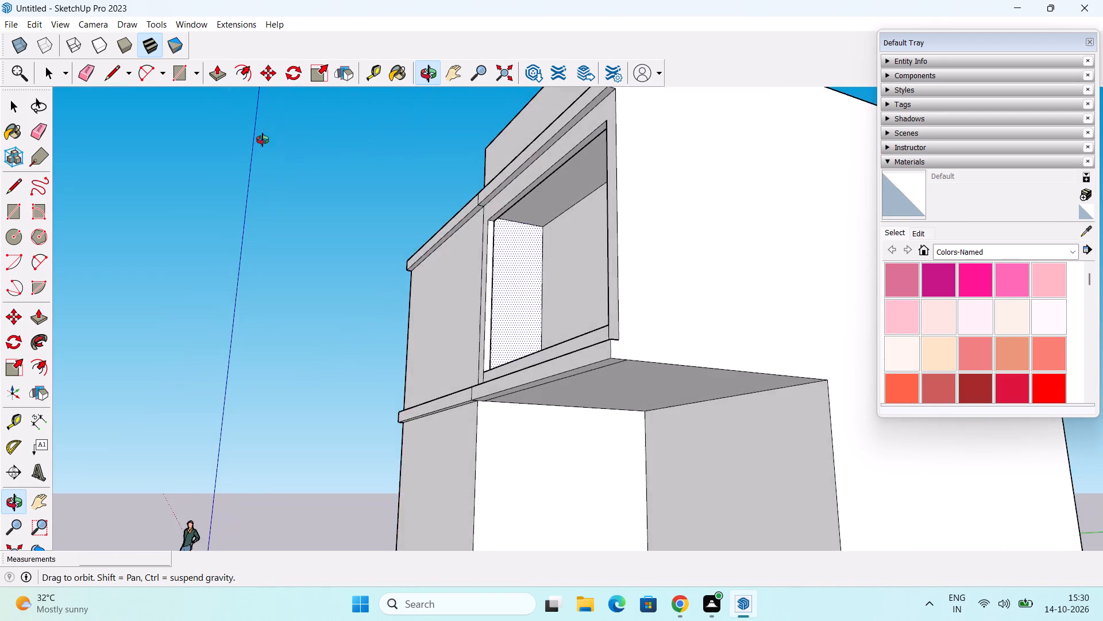
pyautogui.moveTo(263, 140); pyautogui.dragTo(239, 201, button='middle')
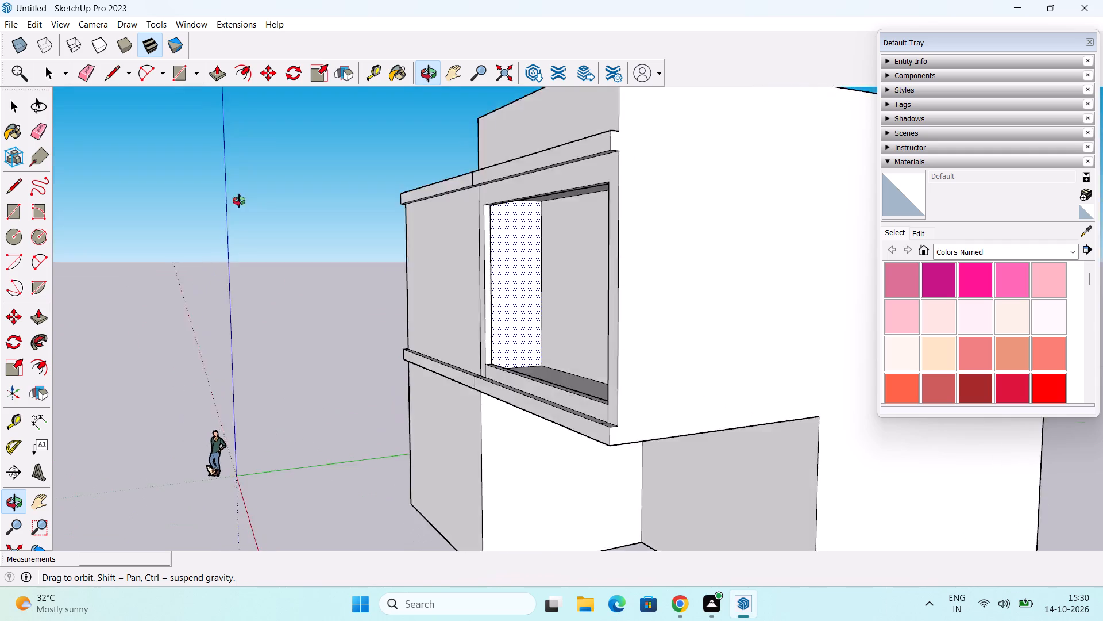
pyautogui.moveTo(239, 201); pyautogui.dragTo(330, 223, button='middle')
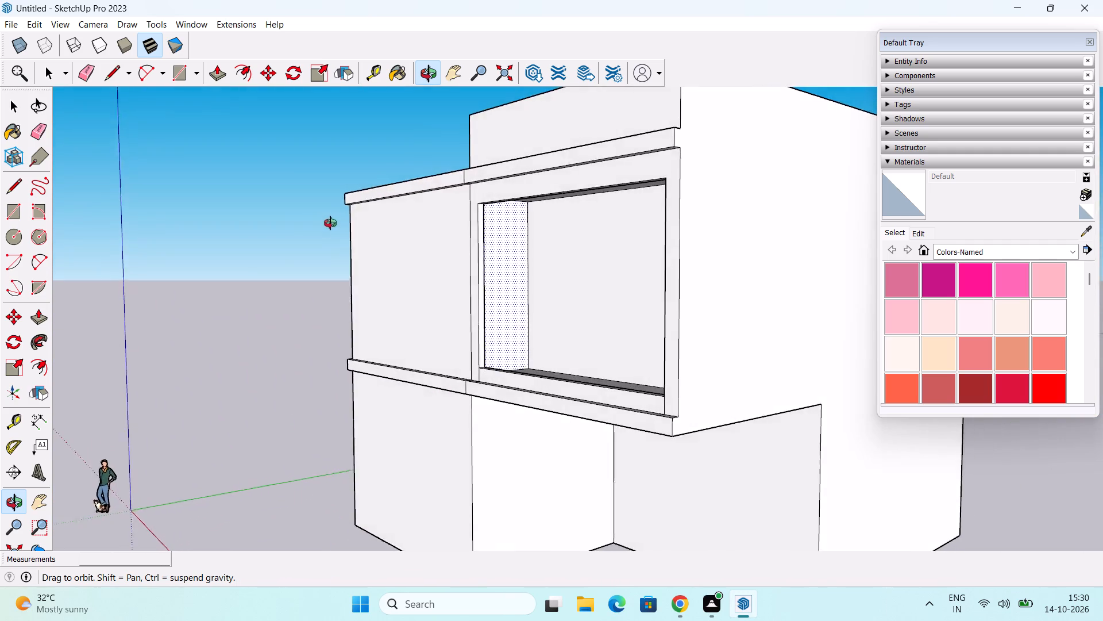
pyautogui.moveTo(330, 223); pyautogui.dragTo(427, 351, button='middle')
pyautogui.press('space')
pyautogui.moveTo(210, 338); pyautogui.dragTo(215, 338)
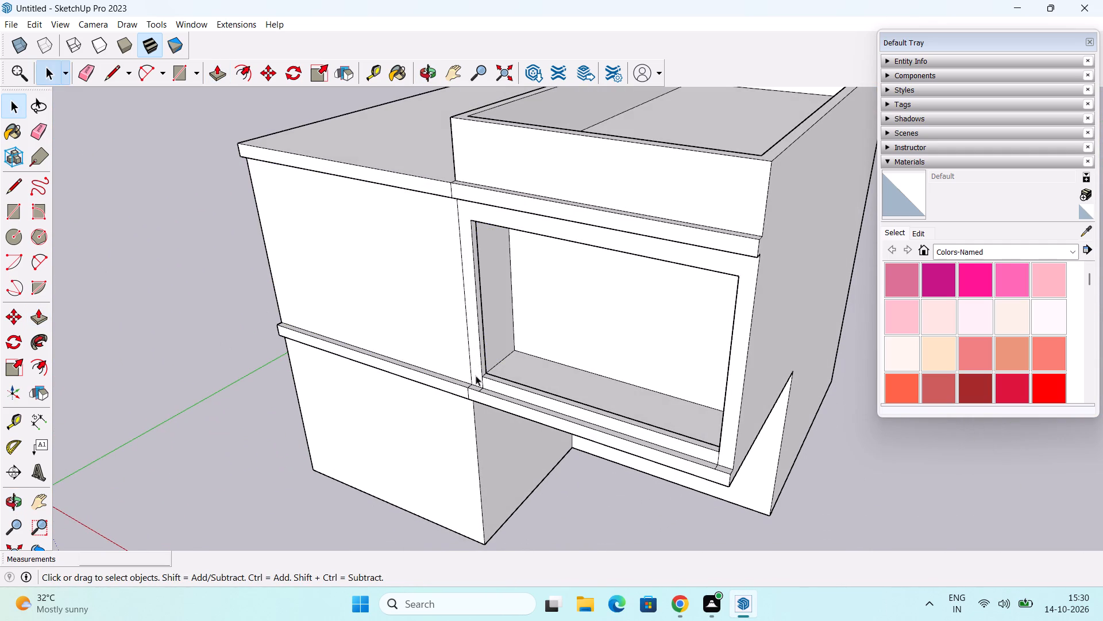
pyautogui.moveTo(476, 375); pyautogui.dragTo(571, 370, button='middle')
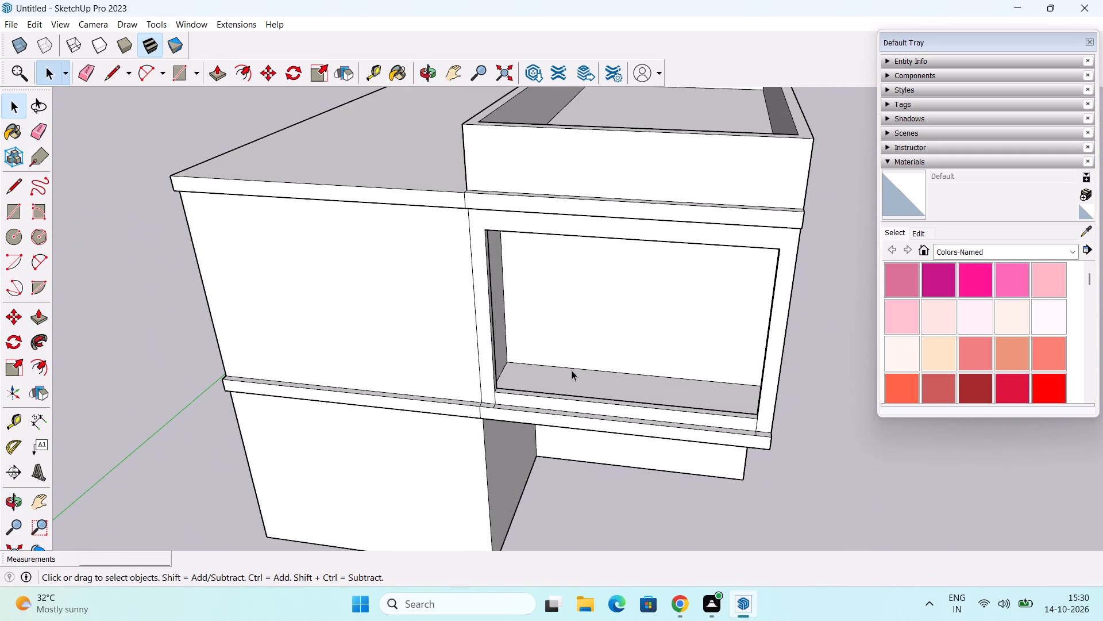
pyautogui.moveTo(572, 370); pyautogui.dragTo(836, 347, button='middle')
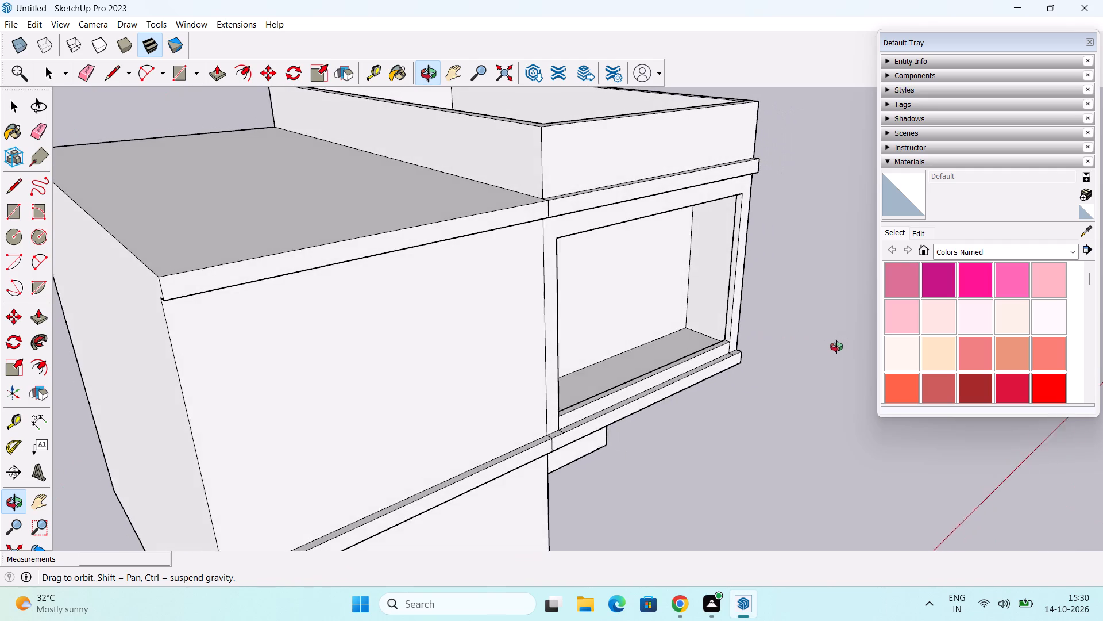
pyautogui.moveTo(836, 347); pyautogui.dragTo(467, 304, button='middle')
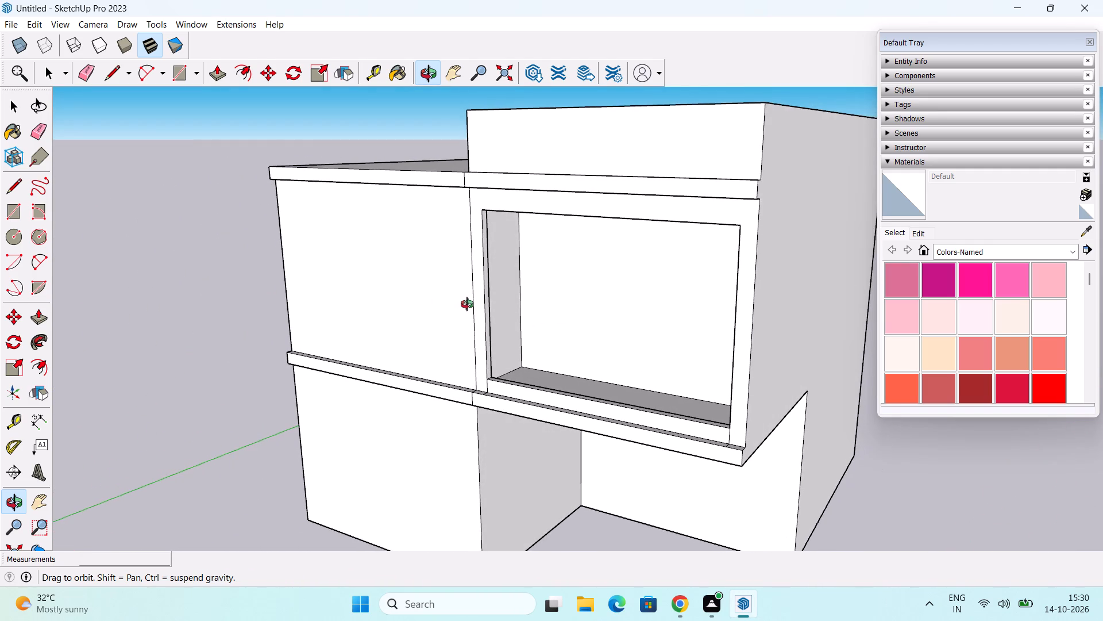
pyautogui.moveTo(467, 304); pyautogui.dragTo(484, 308, button='middle')
pyautogui.moveTo(477, 323); pyautogui.dragTo(500, 314, button='middle')
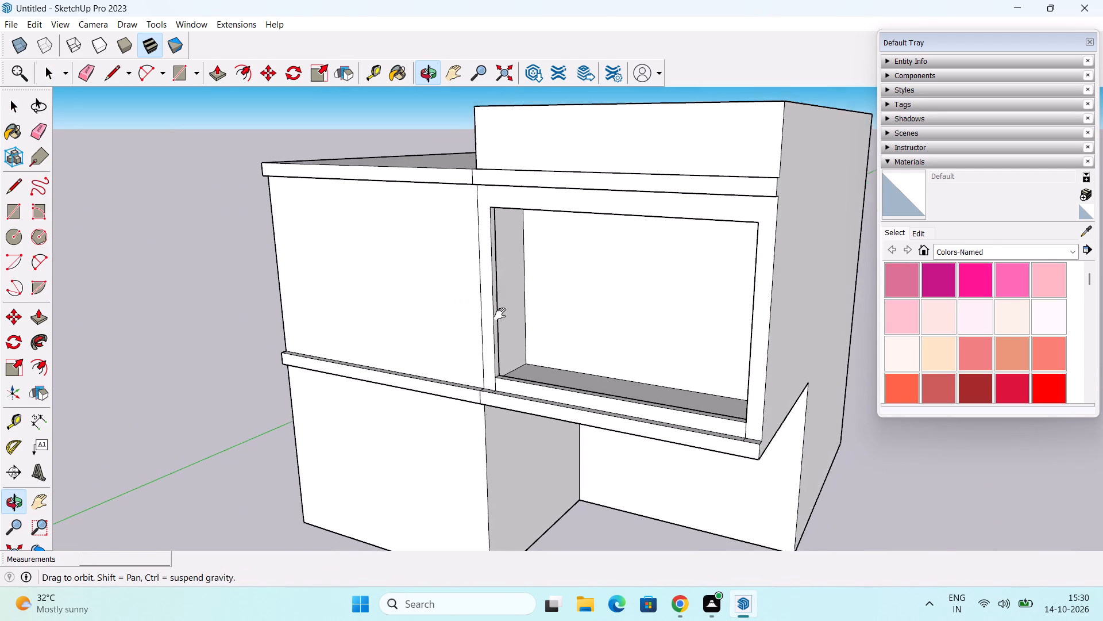
pyautogui.moveTo(500, 314); pyautogui.dragTo(561, 304, button='middle')
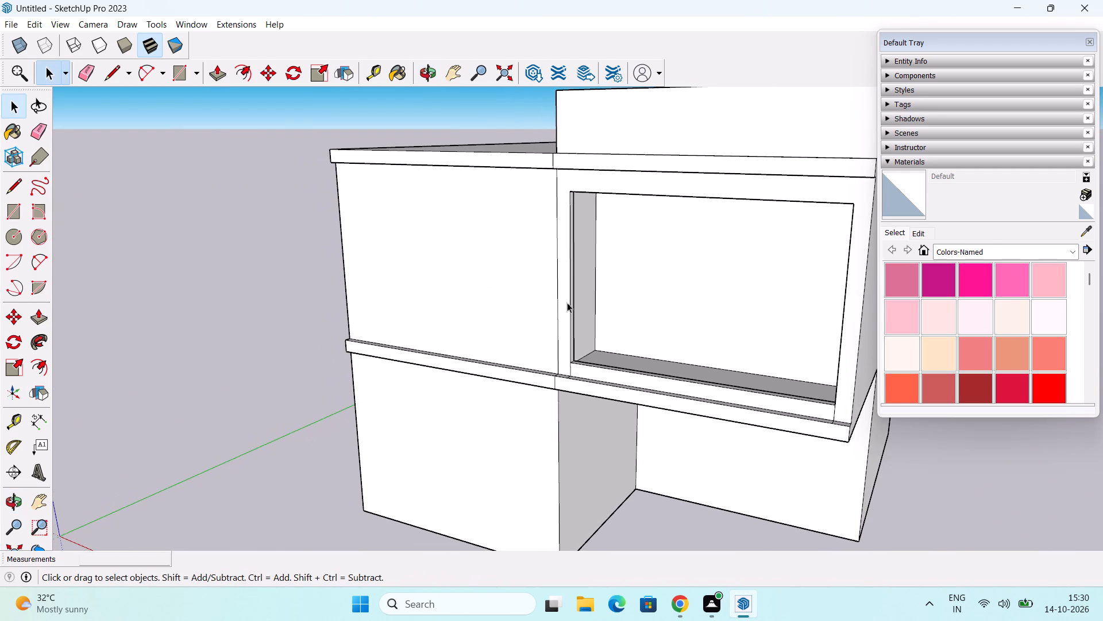
pyautogui.moveTo(573, 308); pyautogui.dragTo(618, 305, button='middle')
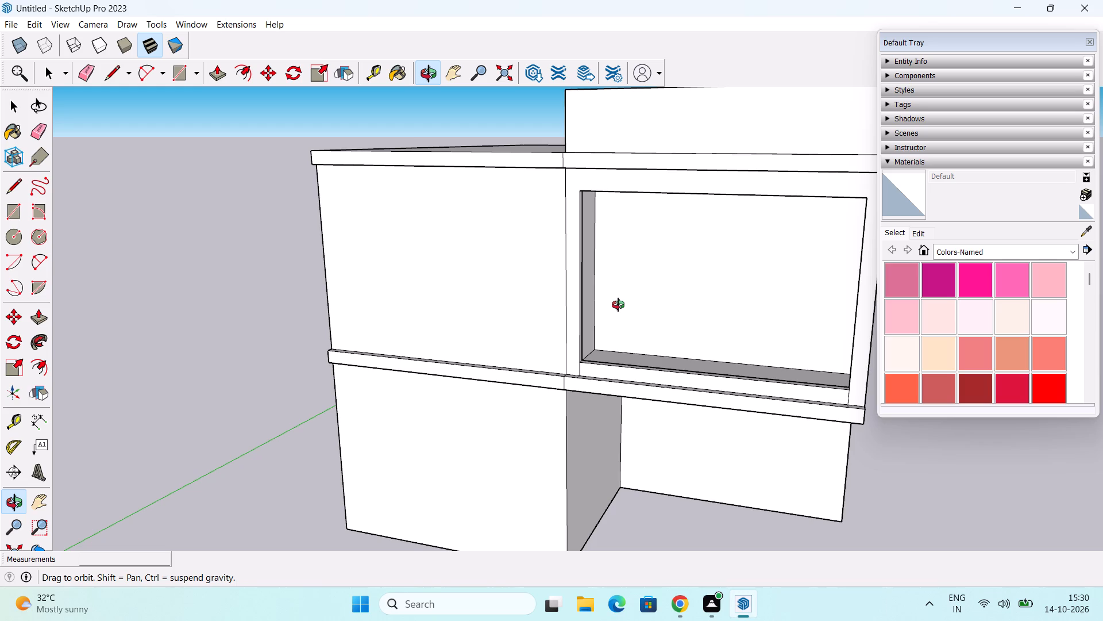
pyautogui.moveTo(618, 305); pyautogui.dragTo(608, 304, button='middle')
# Draw a vertical line about 30' 6" long on the front wall beside the recess, from the base edge up to the upper band.
pyautogui.moveTo(605, 319); pyautogui.dragTo(616, 234, button='middle')
pyautogui.moveTo(514, 424); pyautogui.dragTo(553, 407, button='middle')
pyautogui.press('l')
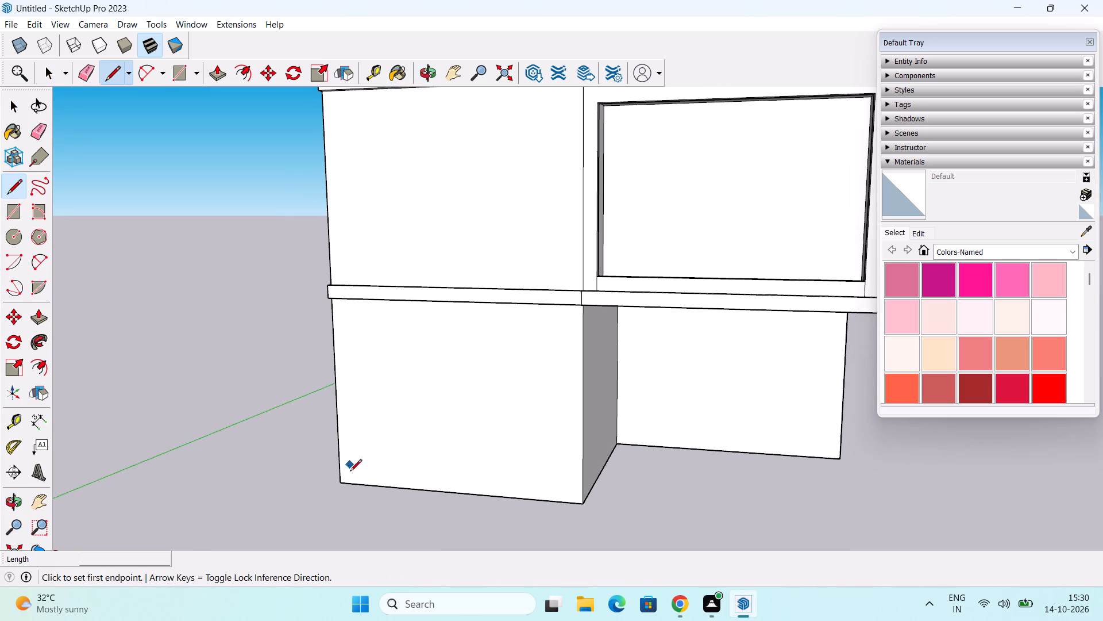
pyautogui.click(434, 488)
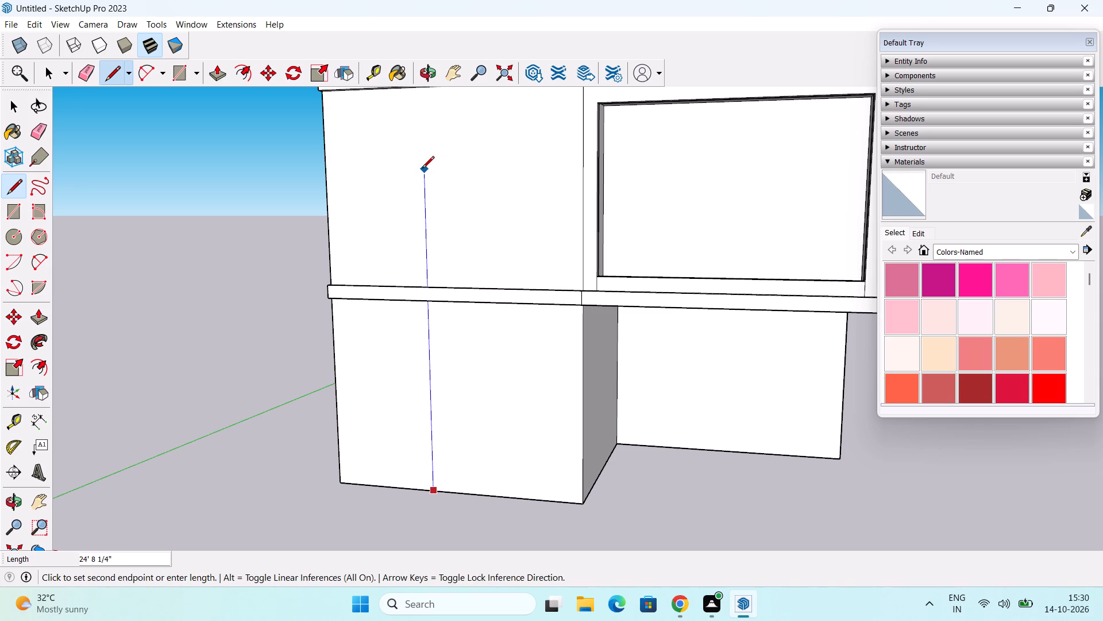
pyautogui.moveTo(422, 169); pyautogui.dragTo(389, 437, button='middle')
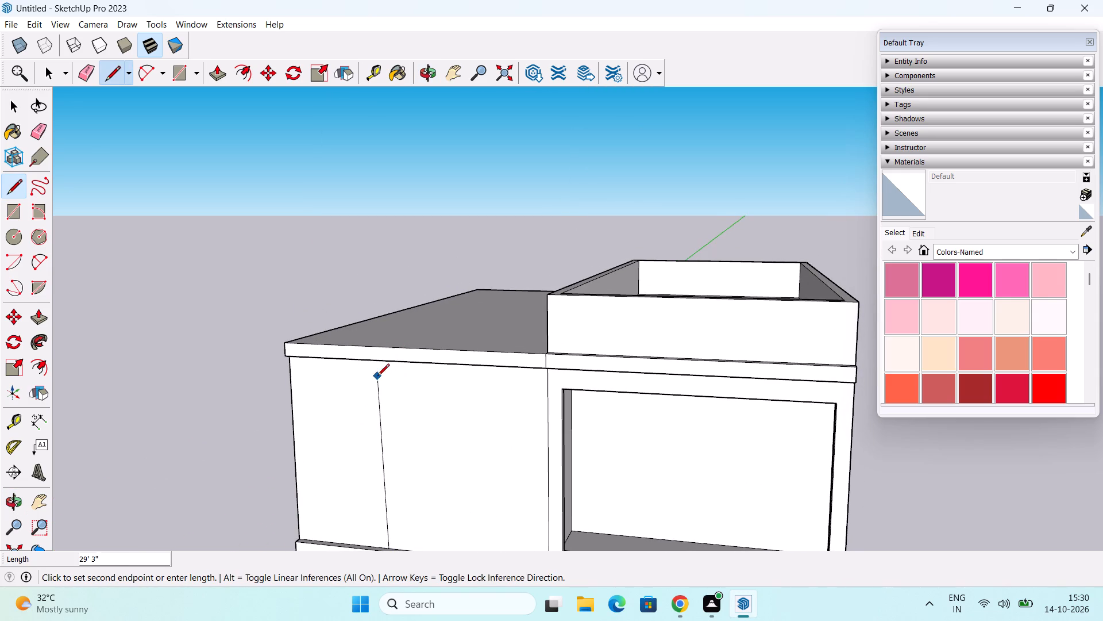
pyautogui.moveTo(377, 377); pyautogui.dragTo(503, 301, button='middle')
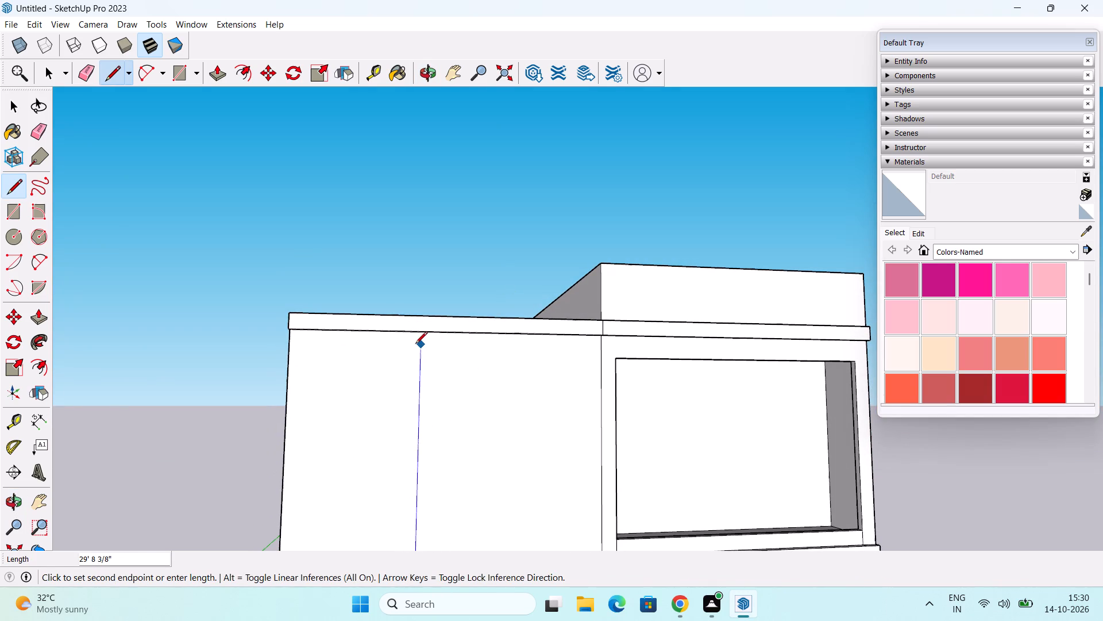
pyautogui.moveTo(415, 344); pyautogui.dragTo(217, 398, button='middle')
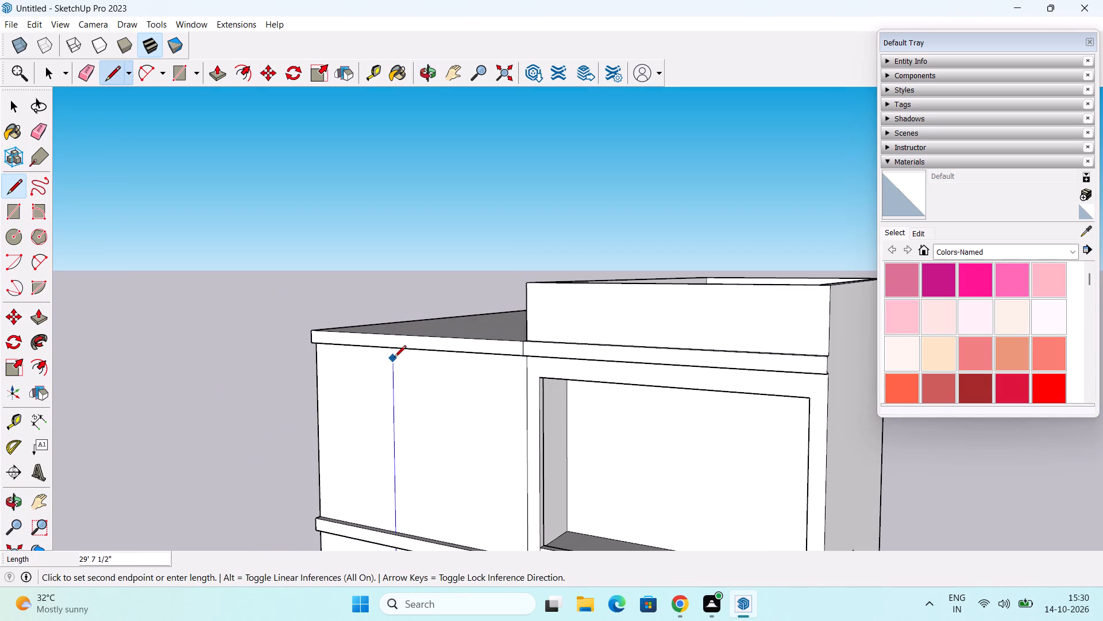
pyautogui.moveTo(394, 358); pyautogui.dragTo(449, 254, button='middle')
pyautogui.scroll(4, 406, 348)
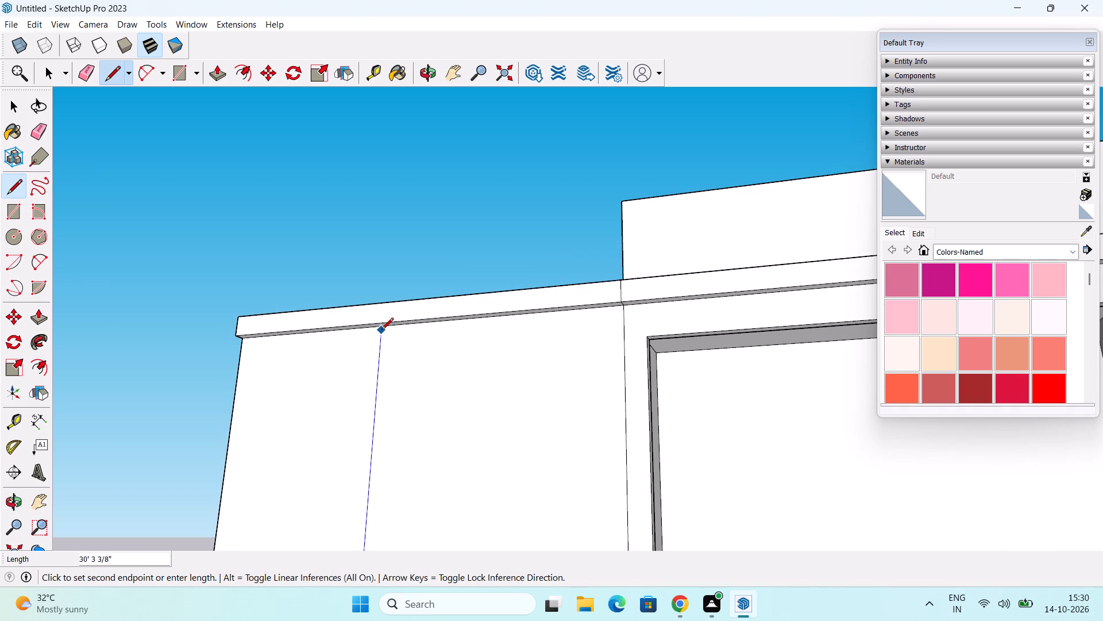
pyautogui.scroll(4, 381, 329)
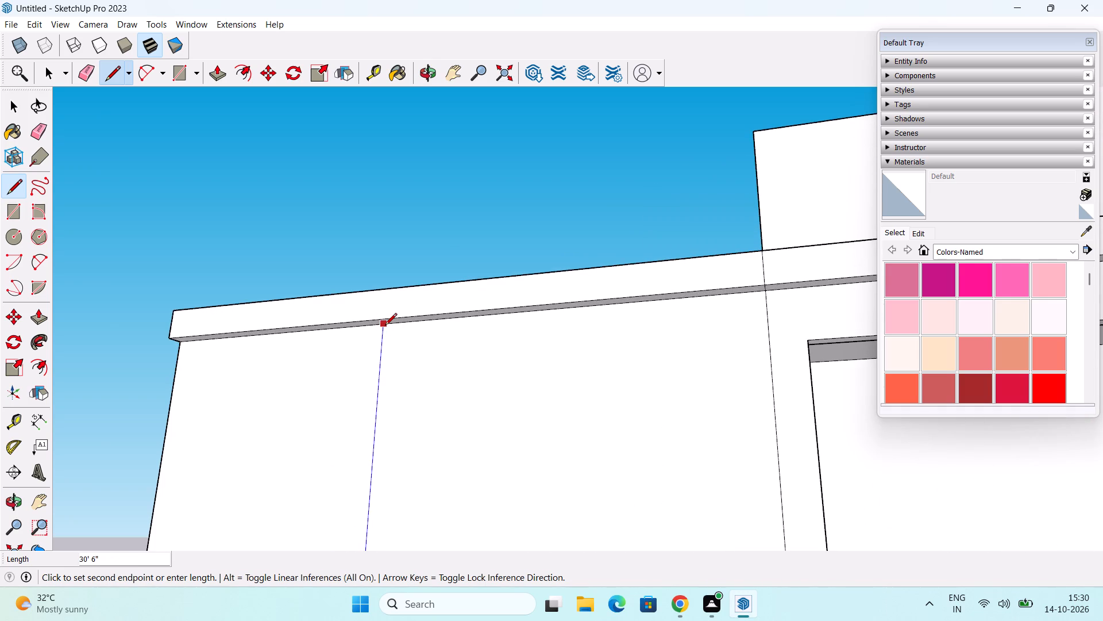
pyautogui.click(385, 326)
pyautogui.press('space')
# Examine the divided front wall, the recess frame, the projecting bands and the parapet from several angles.
pyautogui.scroll(-6, 478, 249)
pyautogui.moveTo(488, 281); pyautogui.dragTo(433, 389, button='middle')
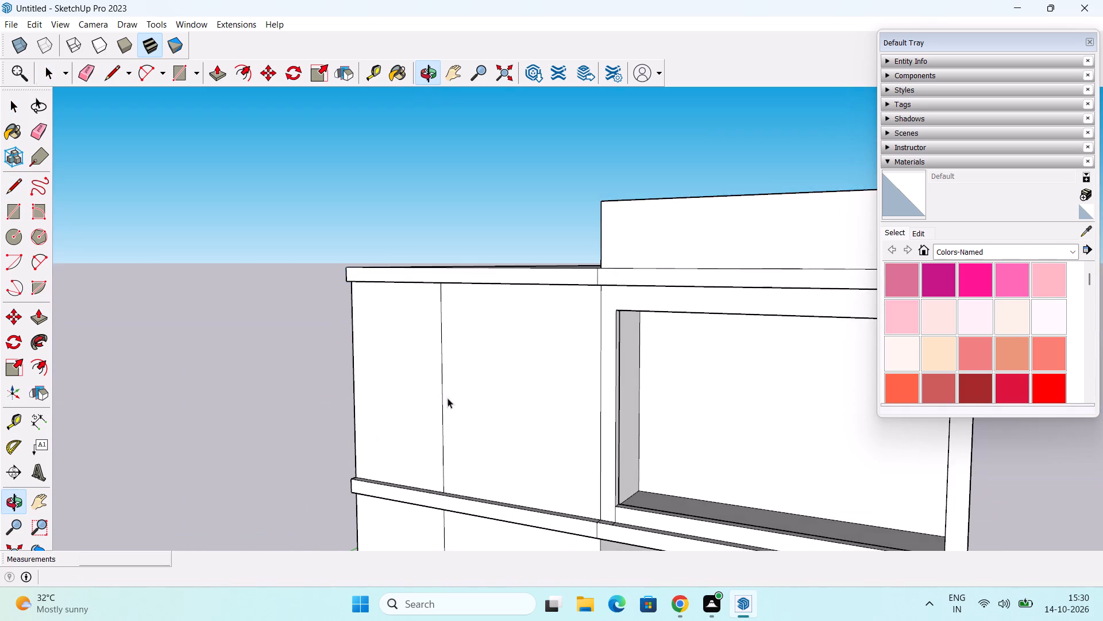
pyautogui.moveTo(462, 405); pyautogui.dragTo(468, 443, button='middle')
pyautogui.scroll(-1, 545, 421)
pyautogui.moveTo(572, 423); pyautogui.dragTo(397, 315, button='middle')
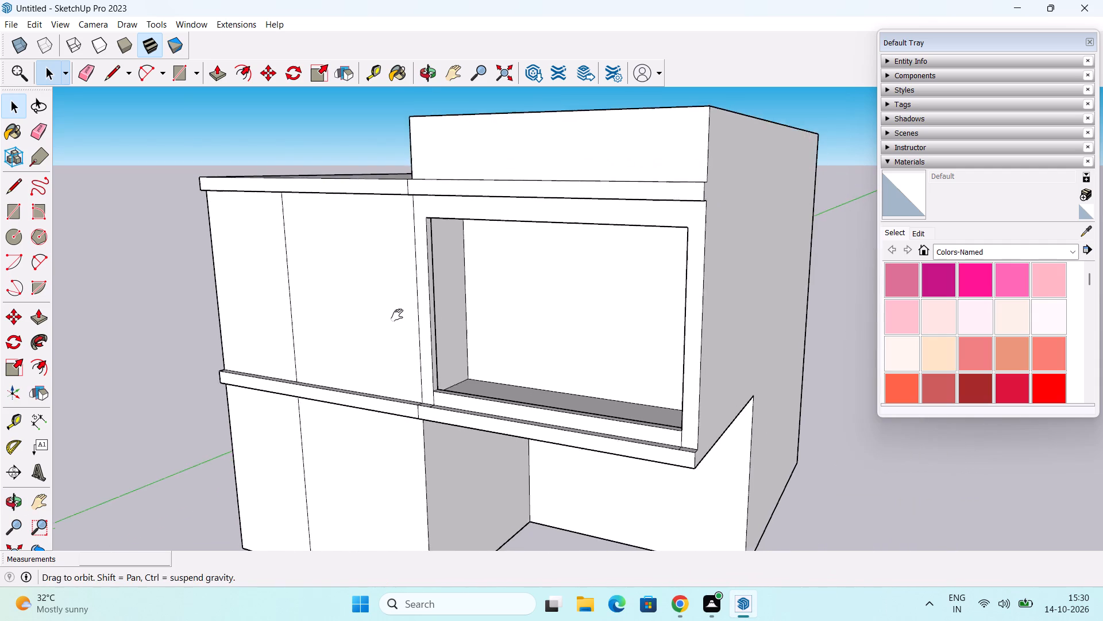
pyautogui.moveTo(397, 315); pyautogui.dragTo(395, 307, button='middle')
pyautogui.scroll(-2, 424, 295)
pyautogui.moveTo(448, 324); pyautogui.dragTo(475, 427, button='middle')
pyautogui.moveTo(533, 436); pyautogui.dragTo(461, 420, button='middle')
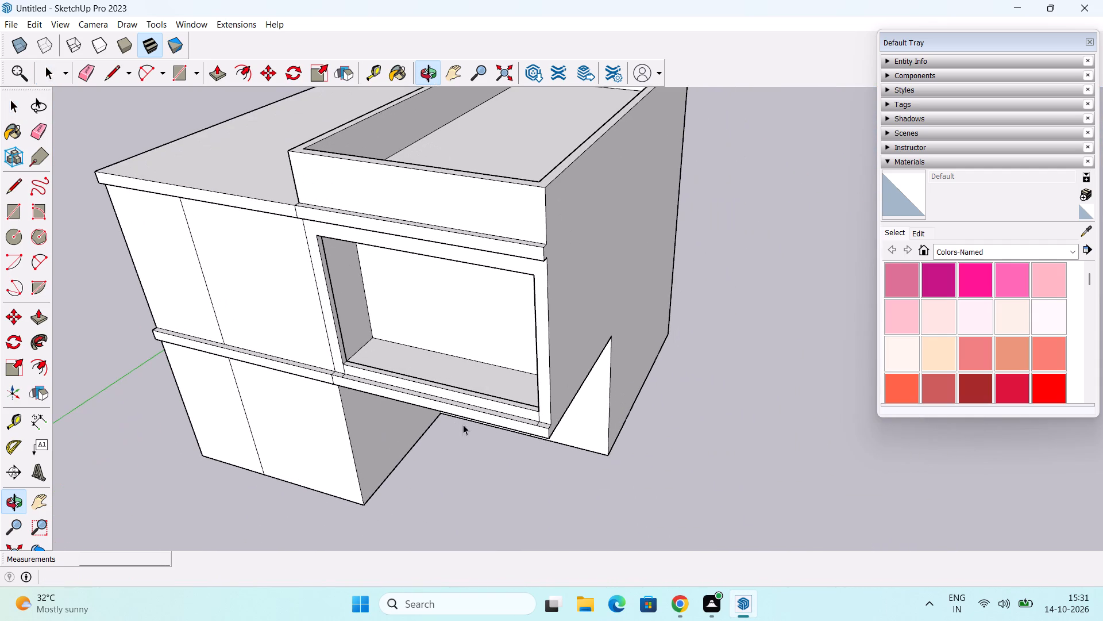
pyautogui.moveTo(422, 356); pyautogui.dragTo(457, 471, button='middle')
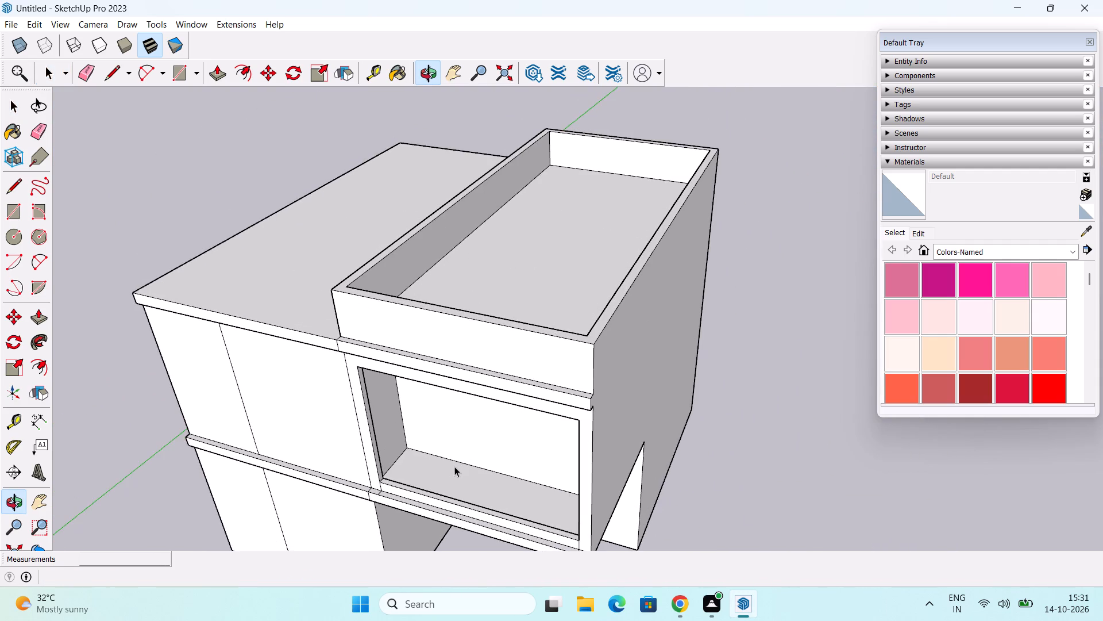
pyautogui.moveTo(454, 465); pyautogui.dragTo(424, 324, button='middle')
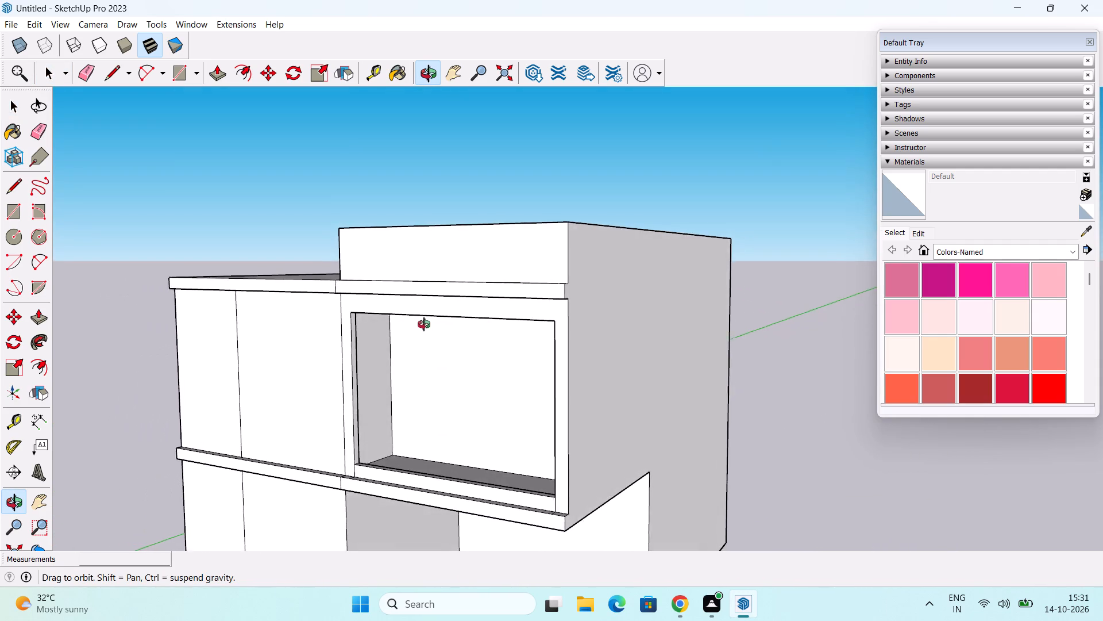
pyautogui.moveTo(424, 324); pyautogui.dragTo(504, 389, button='middle')
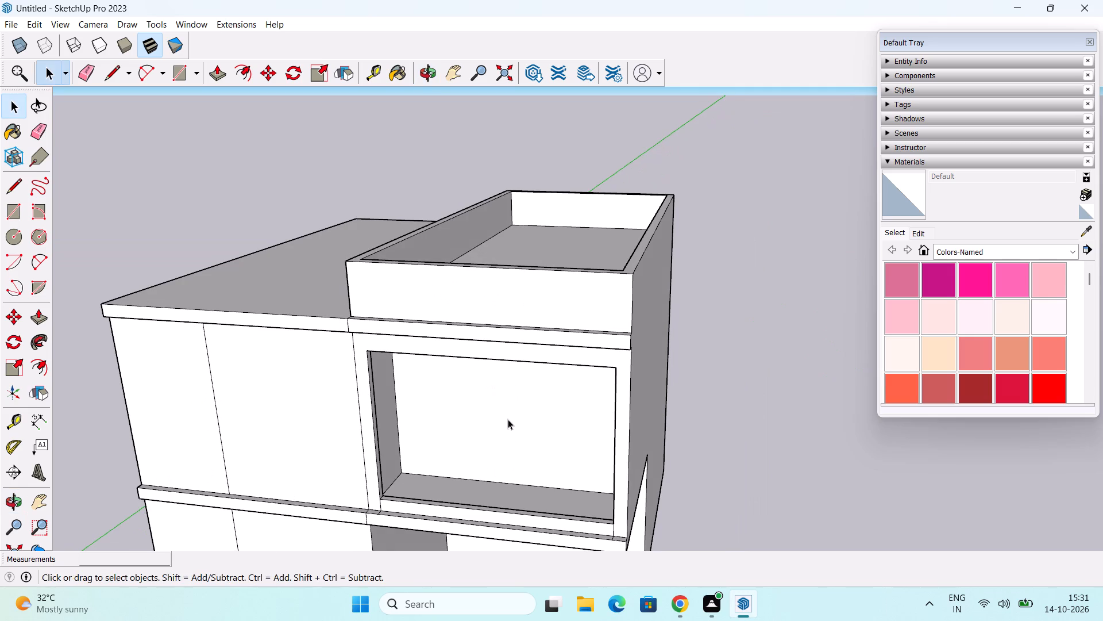
pyautogui.keyDown('shift'); pyautogui.moveTo(506, 415); pyautogui.dragTo(519, 351, button='middle'); pyautogui.keyUp('shift')
pyautogui.moveTo(535, 355); pyautogui.dragTo(679, 420, button='middle')
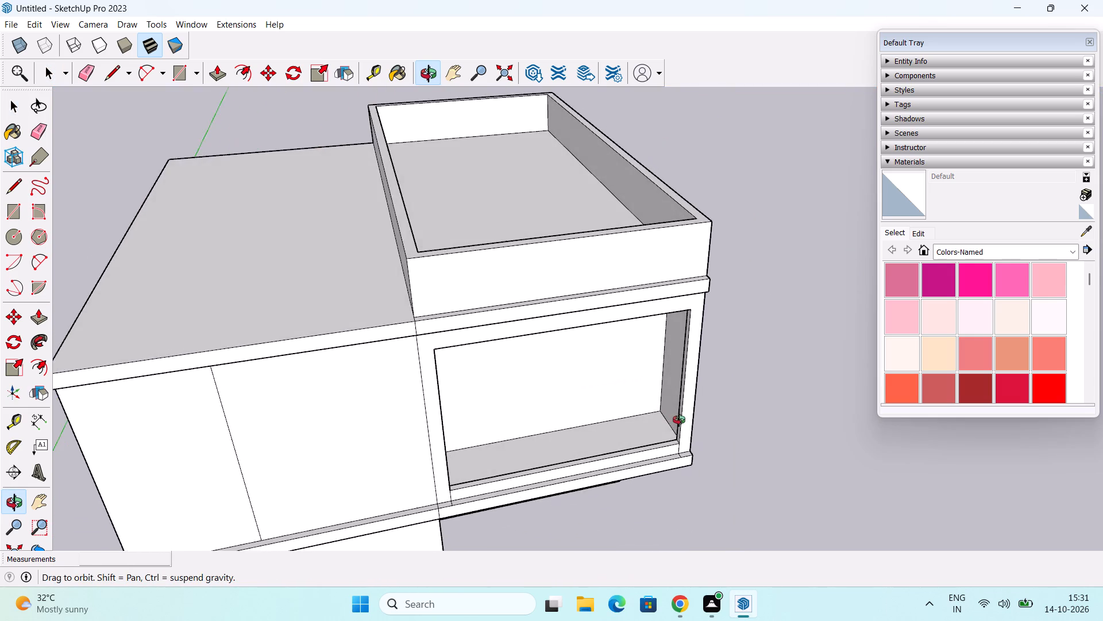
pyautogui.moveTo(679, 420); pyautogui.dragTo(651, 442, button='middle')
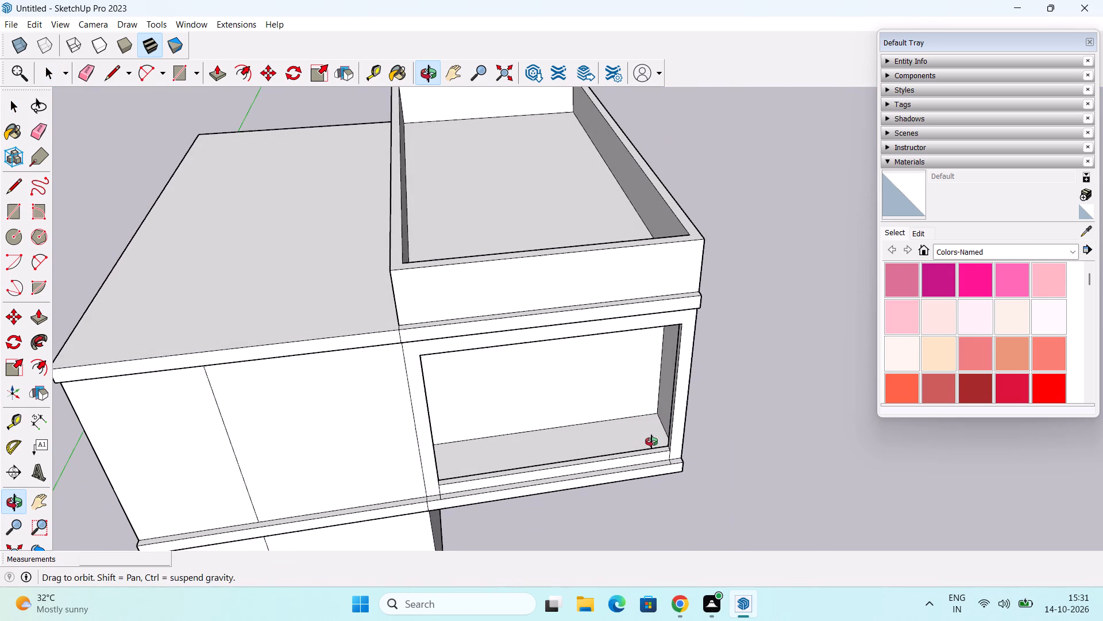
pyautogui.moveTo(651, 442); pyautogui.dragTo(685, 357, button='middle')
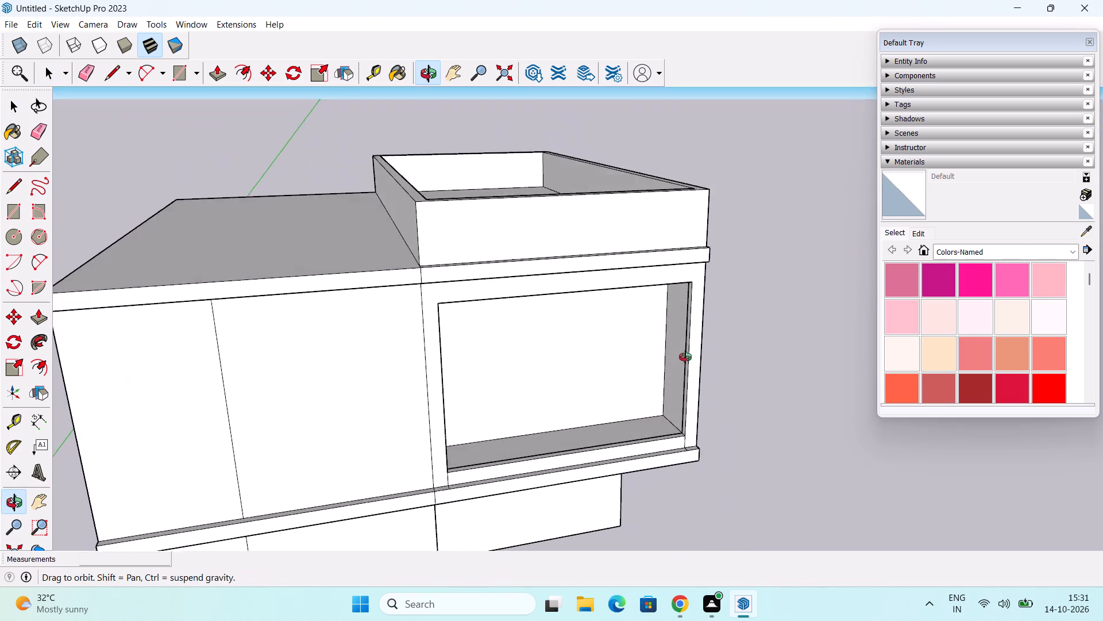
pyautogui.moveTo(685, 357); pyautogui.dragTo(695, 392, button='middle')
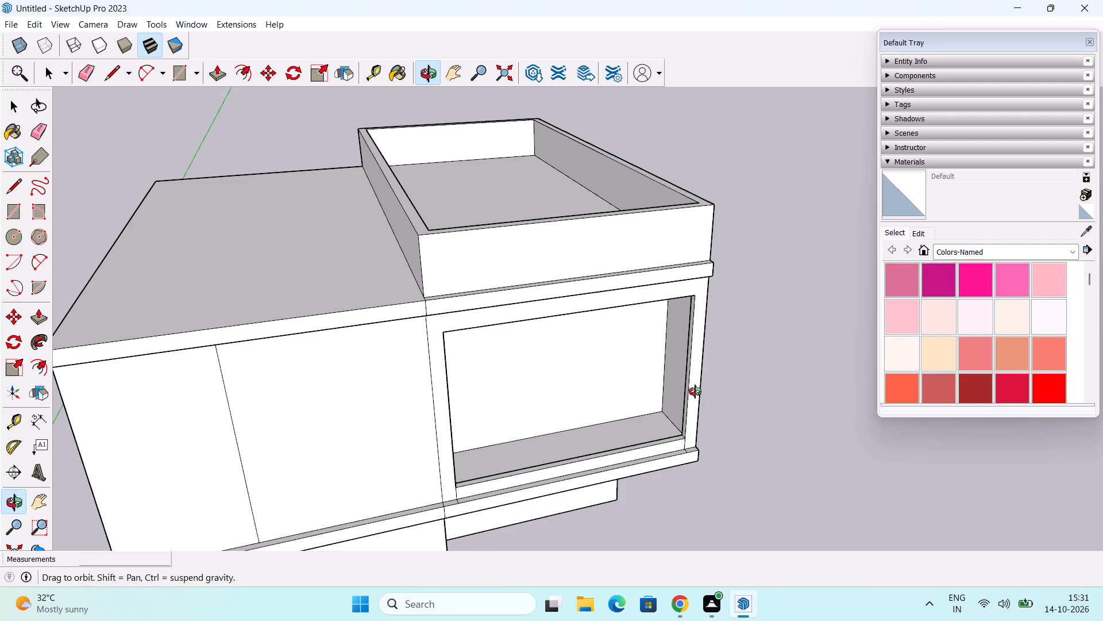
pyautogui.moveTo(695, 392); pyautogui.dragTo(357, 357, button='middle')
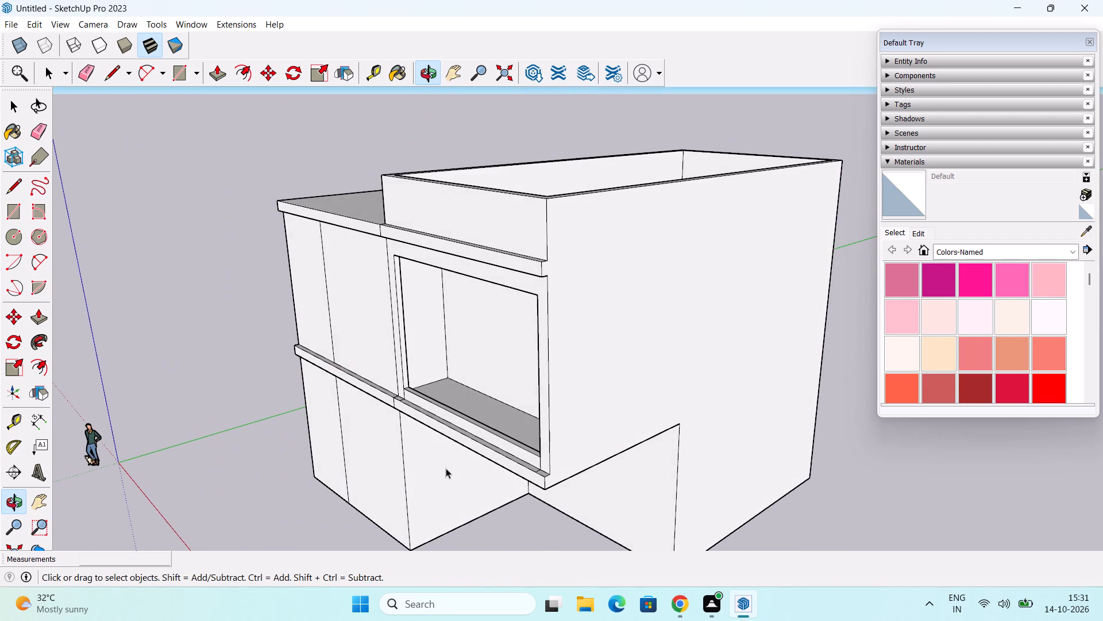
# Push/Pull the frame face around the upper recess and the strip beneath the opening outward 3".
pyautogui.scroll(5, 441, 434)
pyautogui.moveTo(412, 401); pyautogui.dragTo(426, 408, button='middle')
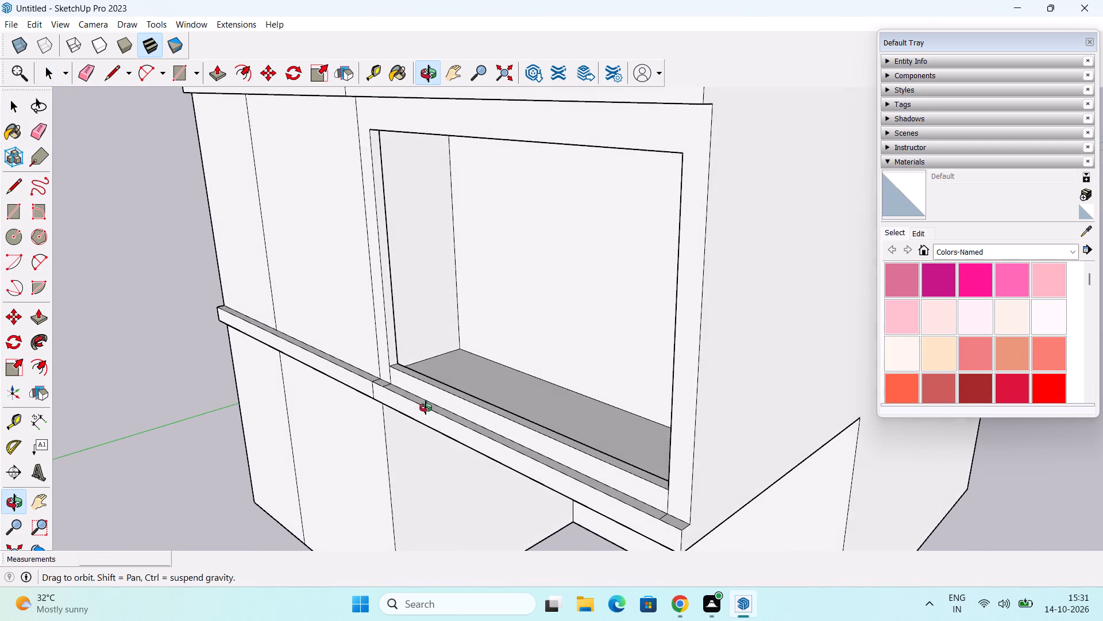
pyautogui.moveTo(426, 408); pyautogui.dragTo(426, 409, button='middle')
pyautogui.press('p')
pyautogui.click(381, 344)
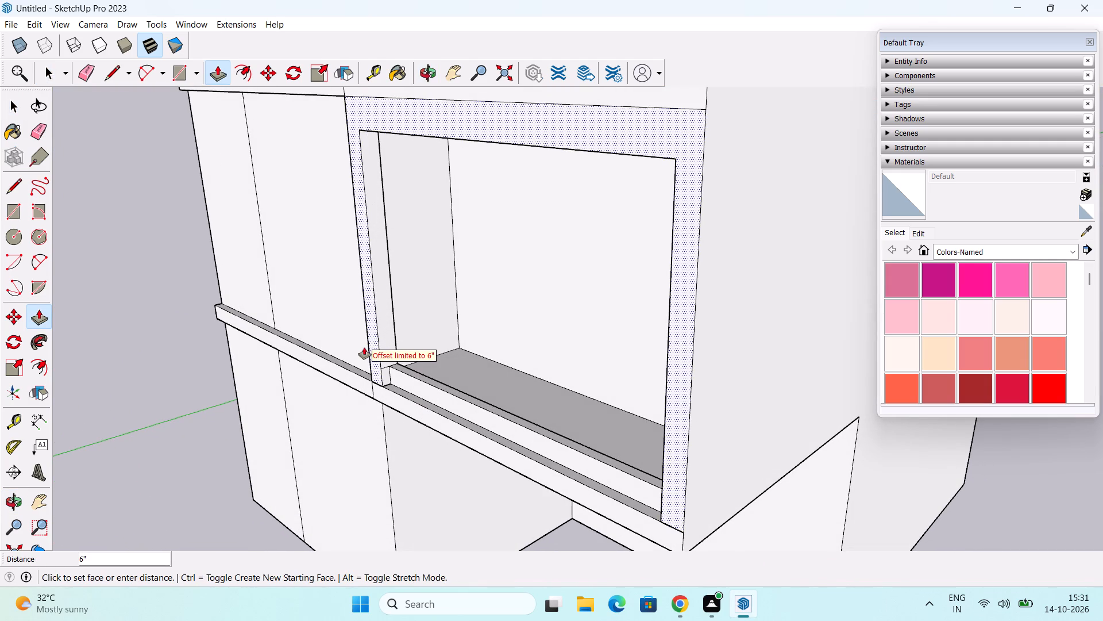
pyautogui.write('3"')
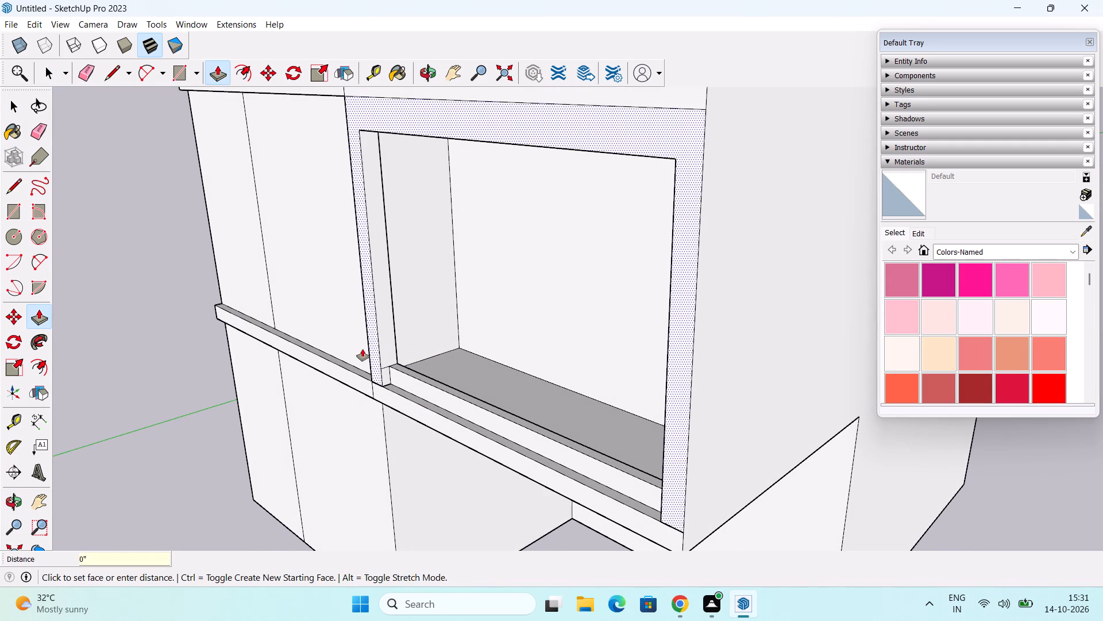
pyautogui.press('Return')
pyautogui.scroll(3, 503, 438)
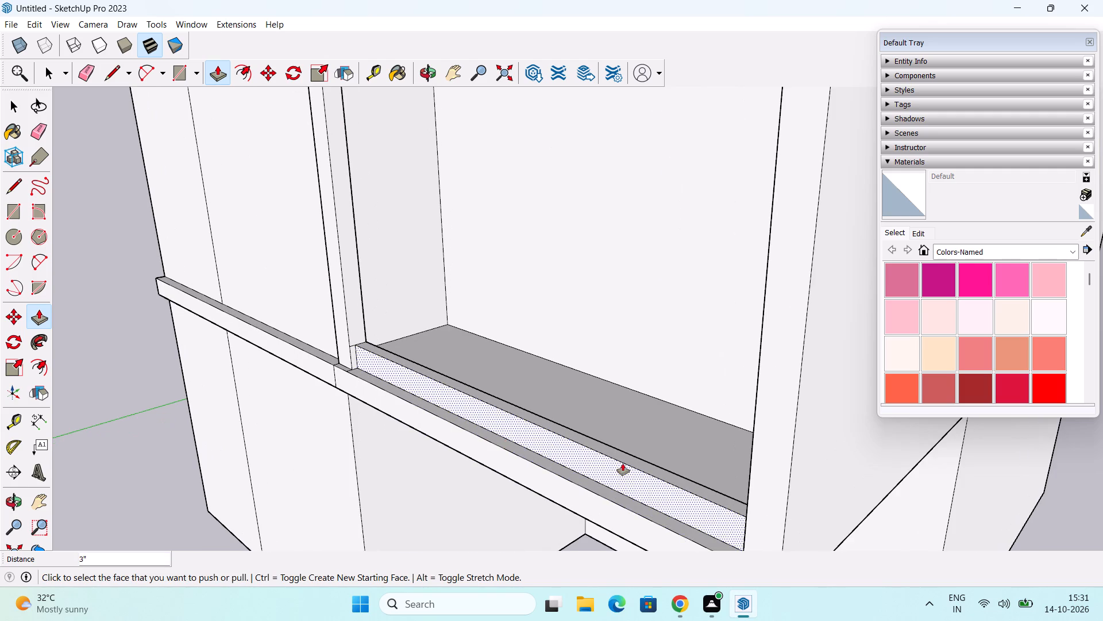
pyautogui.doubleClick(627, 477)
# Push/Pull the front face of the raised parapet, above the upper band, outward 3".
pyautogui.scroll(-1, 626, 367)
pyautogui.moveTo(643, 300); pyautogui.dragTo(660, 473, button='middle')
pyautogui.scroll(-1, 657, 358)
pyautogui.keyDown('shift'); pyautogui.moveTo(655, 356); pyautogui.dragTo(646, 463, button='middle'); pyautogui.keyUp('shift')
pyautogui.doubleClick(727, 336)
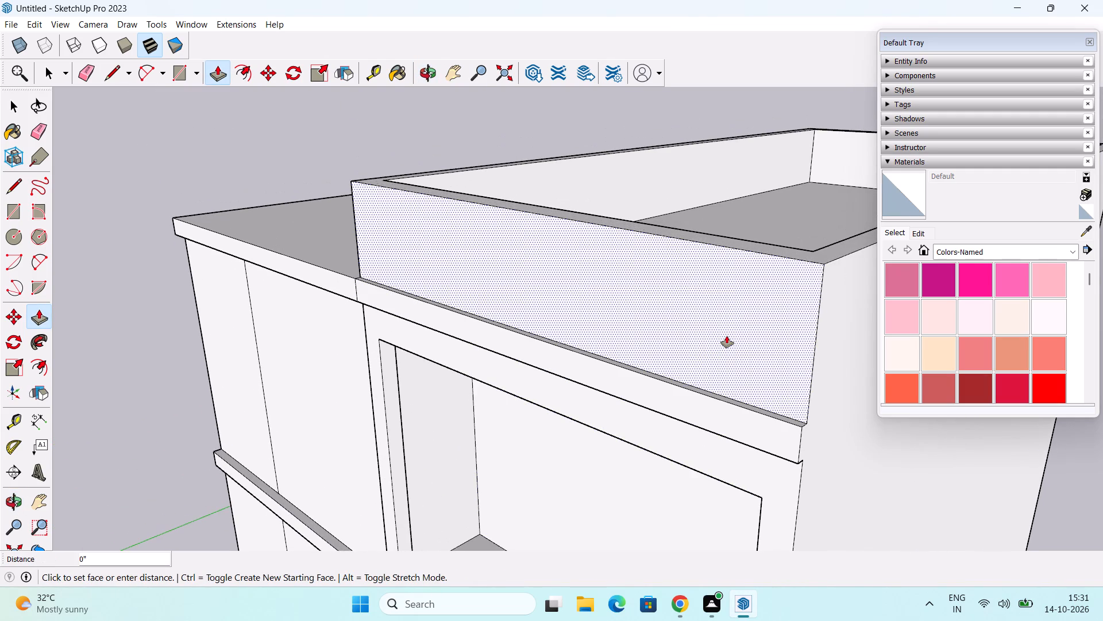
# Push/Pull the inner face of the parapet's front wall 3" toward the front, thinning the wall.
pyautogui.moveTo(727, 336); pyautogui.dragTo(614, 492, button='middle')
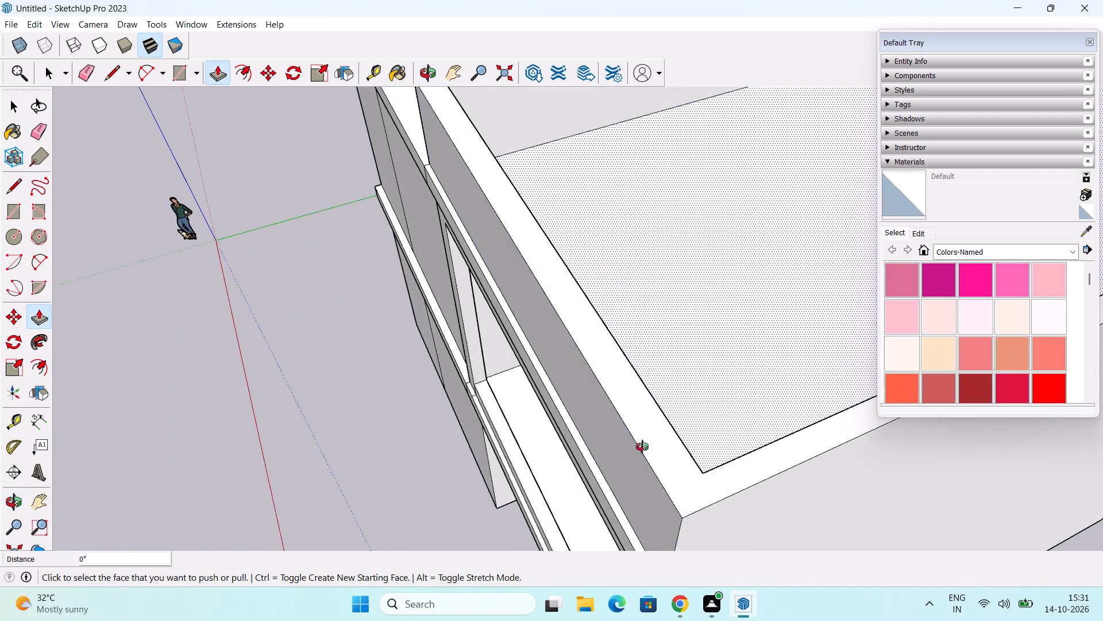
pyautogui.moveTo(668, 447); pyautogui.dragTo(459, 455, button='middle')
pyautogui.click(443, 404)
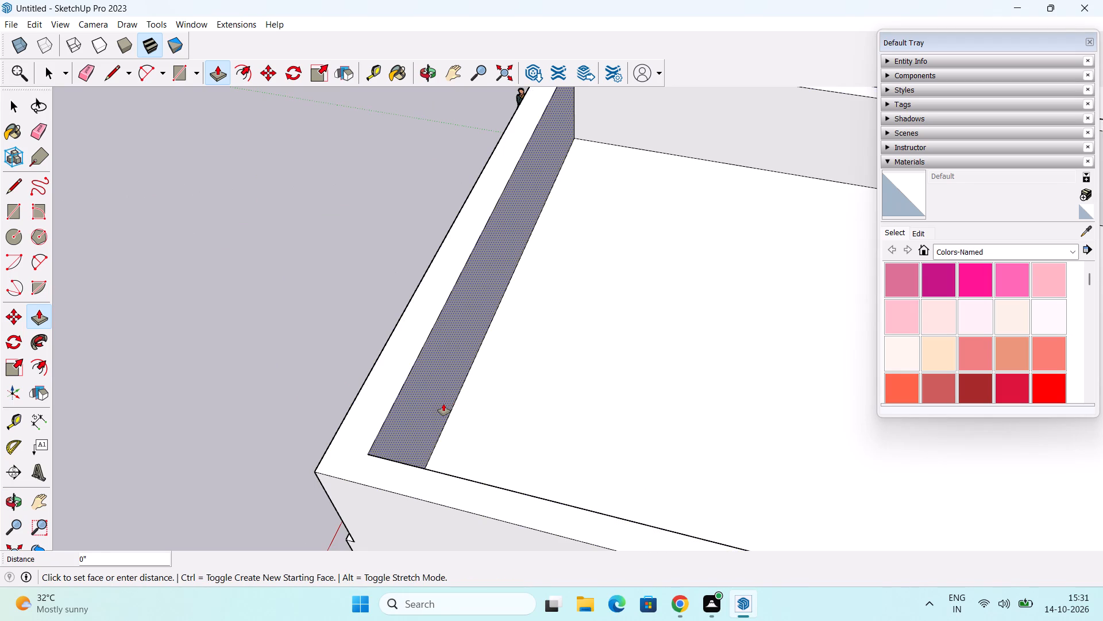
pyautogui.press('3')
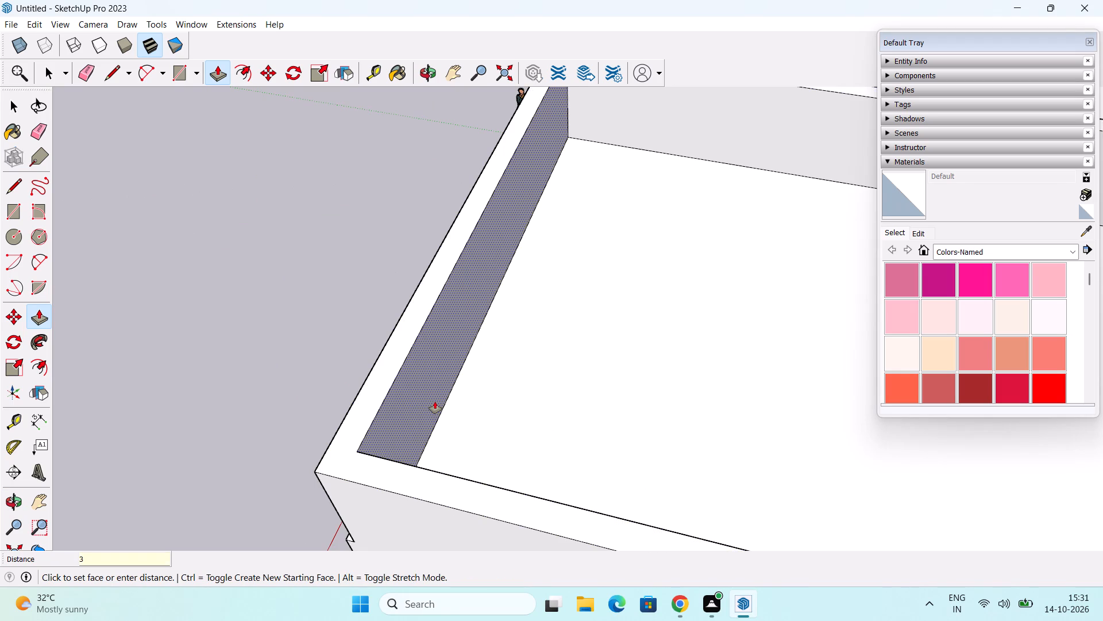
pyautogui.press("'")
pyautogui.press('BackSpace')
pyautogui.hotkey('shift', '"')
pyautogui.press('Return')
pyautogui.scroll(-1, 464, 409)
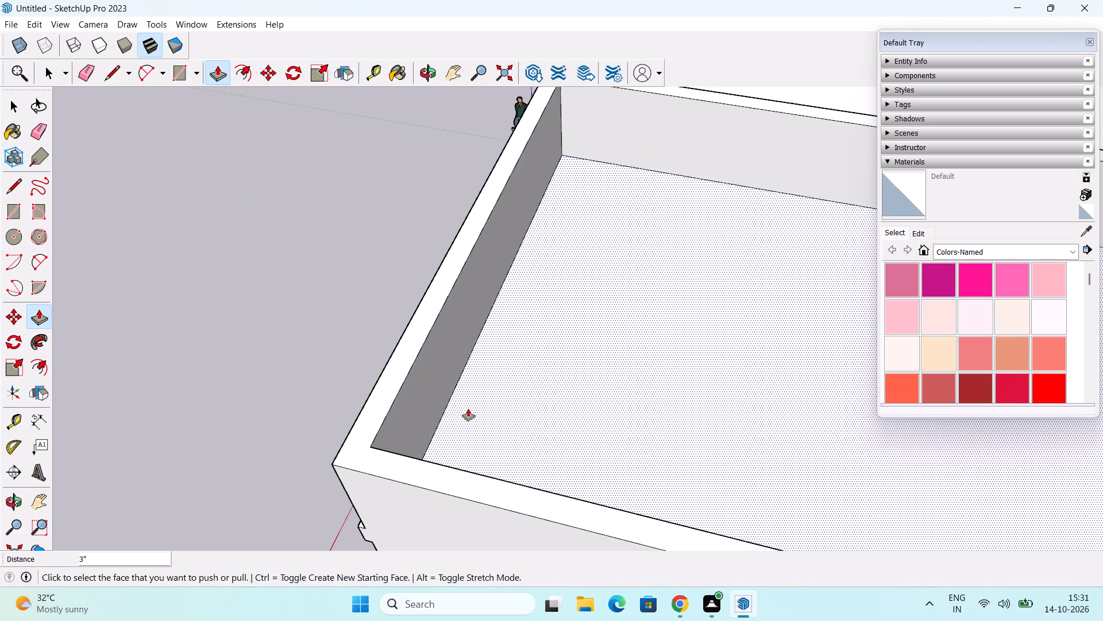
pyautogui.moveTo(468, 409); pyautogui.dragTo(572, 398, button='middle')
pyautogui.press('space')
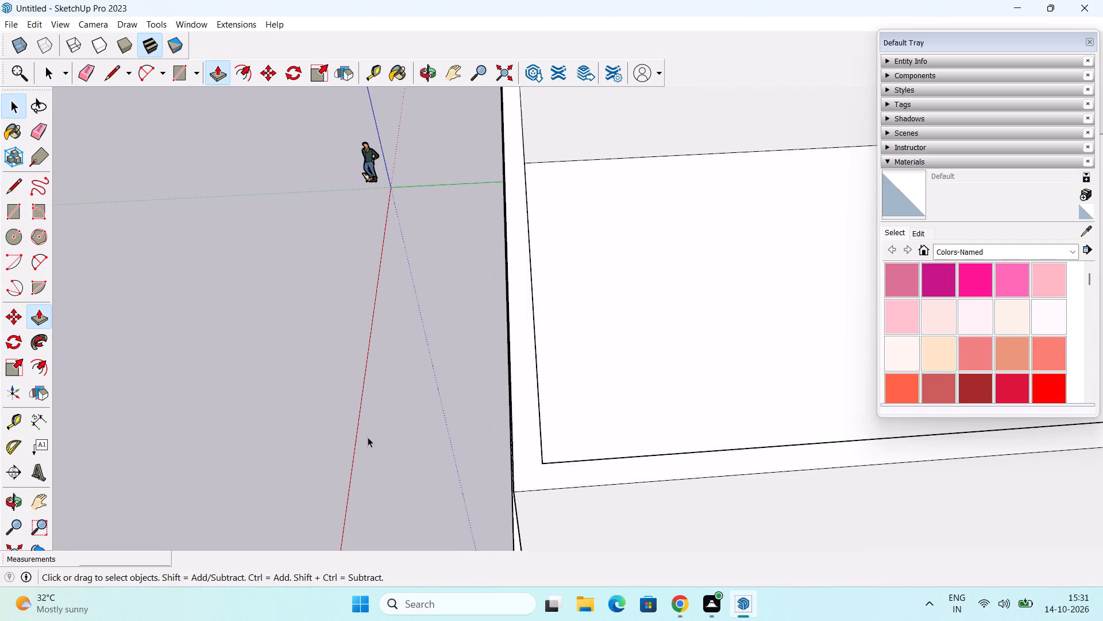
# Examine the recess frame, the parapet and the side of the frame against the adjacent front wall from several angles.
pyautogui.moveTo(379, 442); pyautogui.dragTo(746, 352, button='middle')
pyautogui.scroll(-2, 742, 352)
pyautogui.moveTo(715, 398); pyautogui.dragTo(605, 414, button='middle')
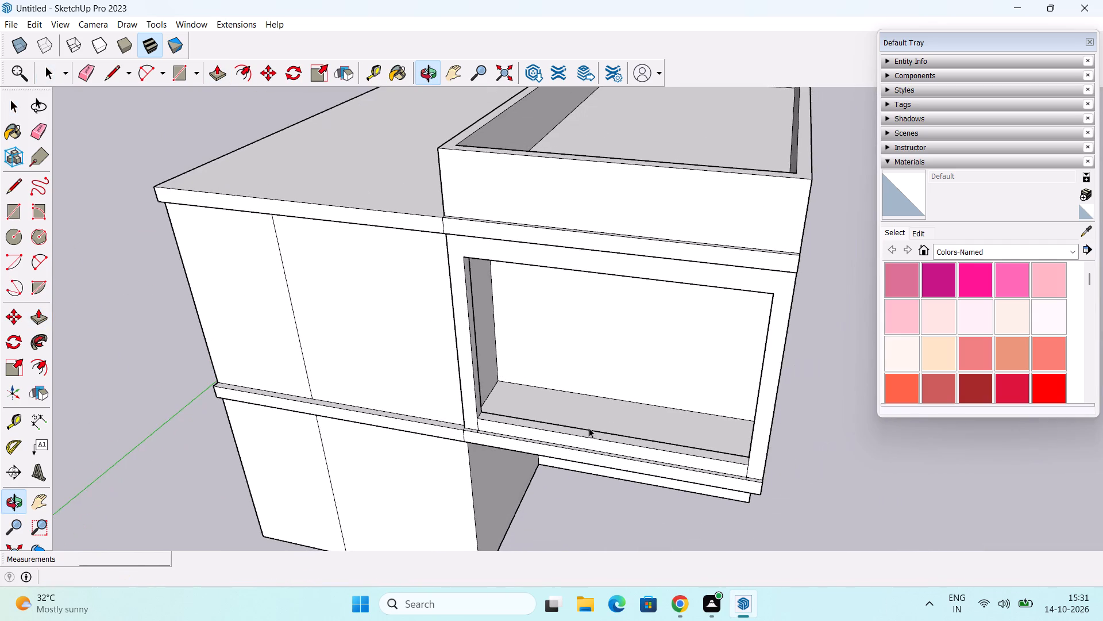
pyautogui.moveTo(547, 436); pyautogui.dragTo(901, 414, button='middle')
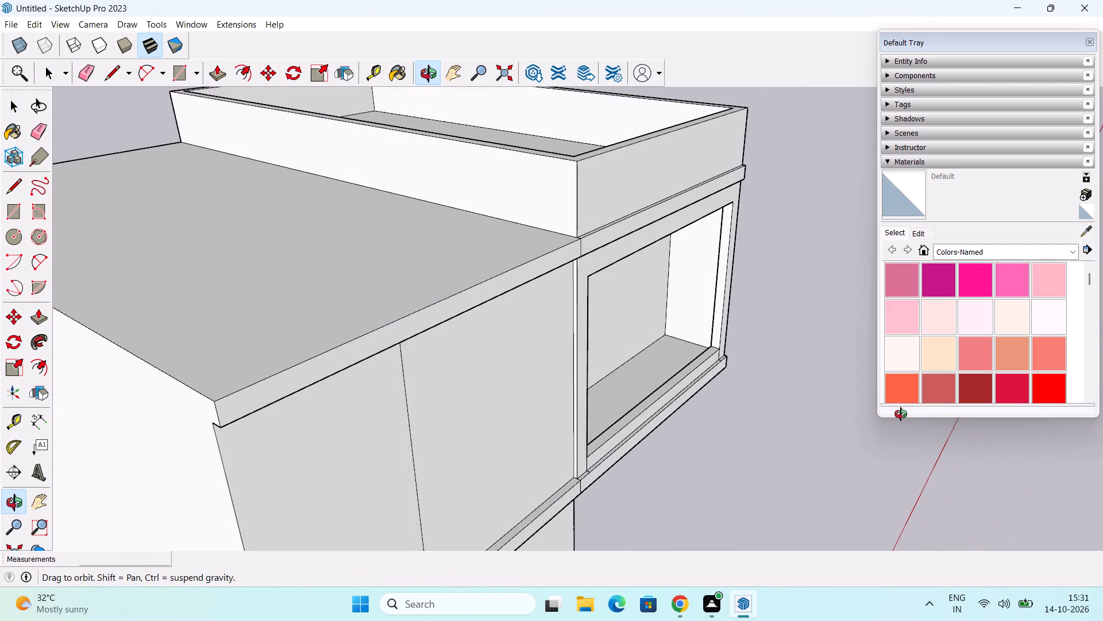
pyautogui.moveTo(901, 414); pyautogui.dragTo(797, 426, button='middle')
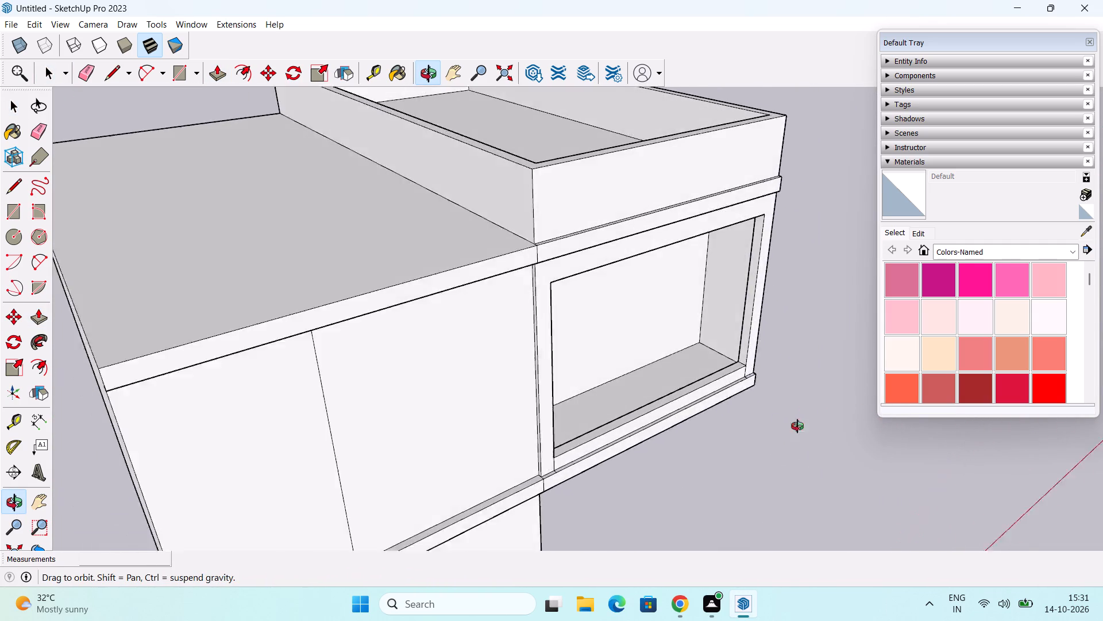
pyautogui.moveTo(797, 426); pyautogui.dragTo(917, 291, button='middle')
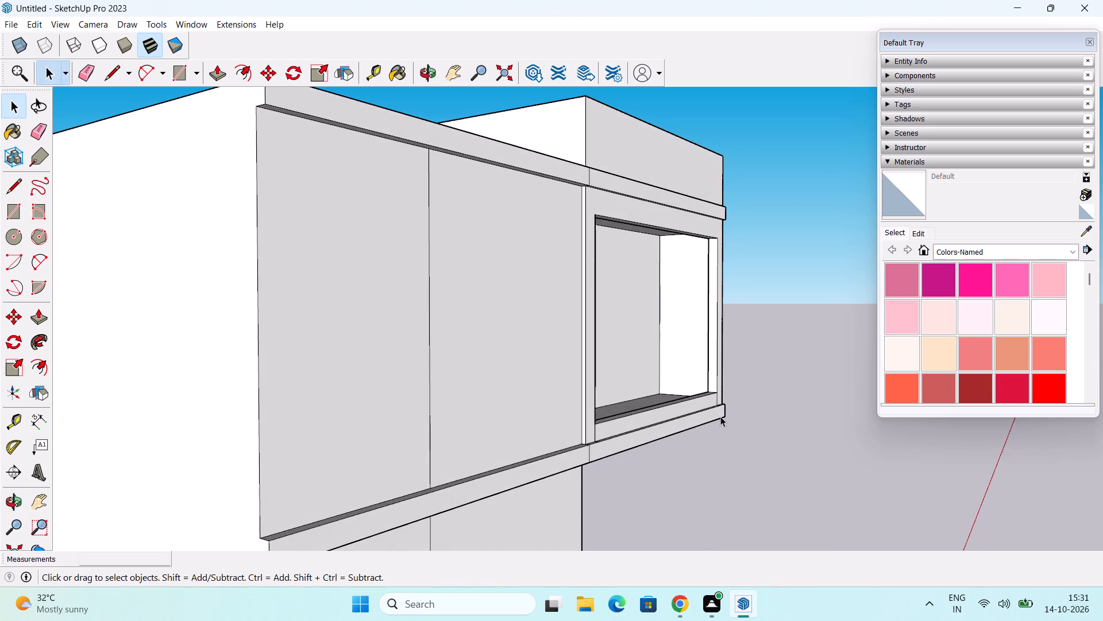
pyautogui.moveTo(730, 398); pyautogui.dragTo(849, 404, button='middle')
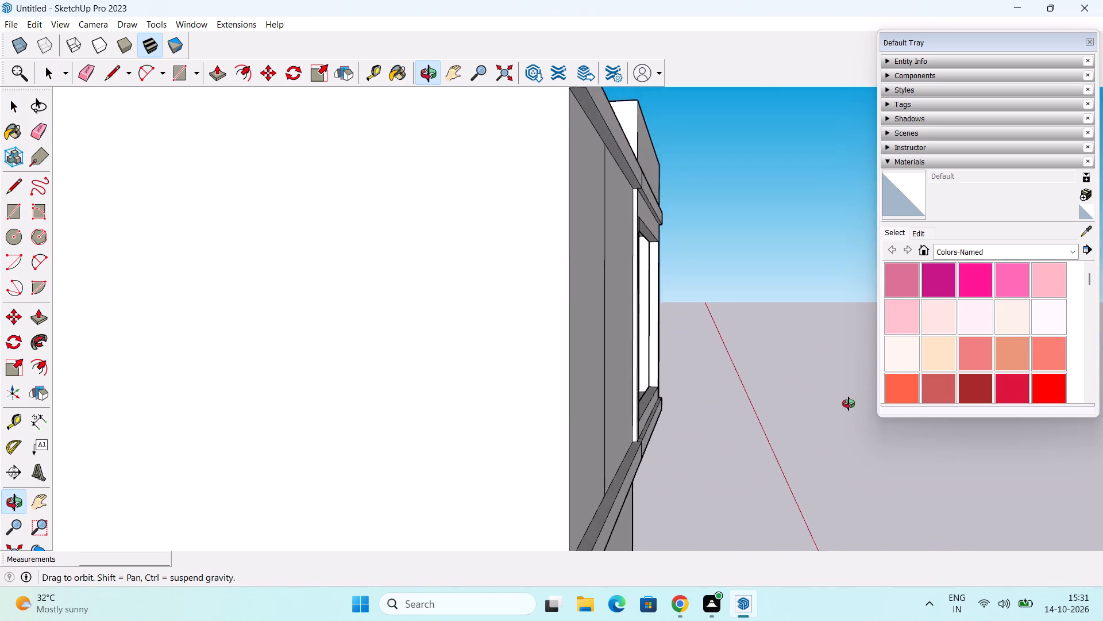
pyautogui.moveTo(849, 404); pyautogui.dragTo(599, 518, button='middle')
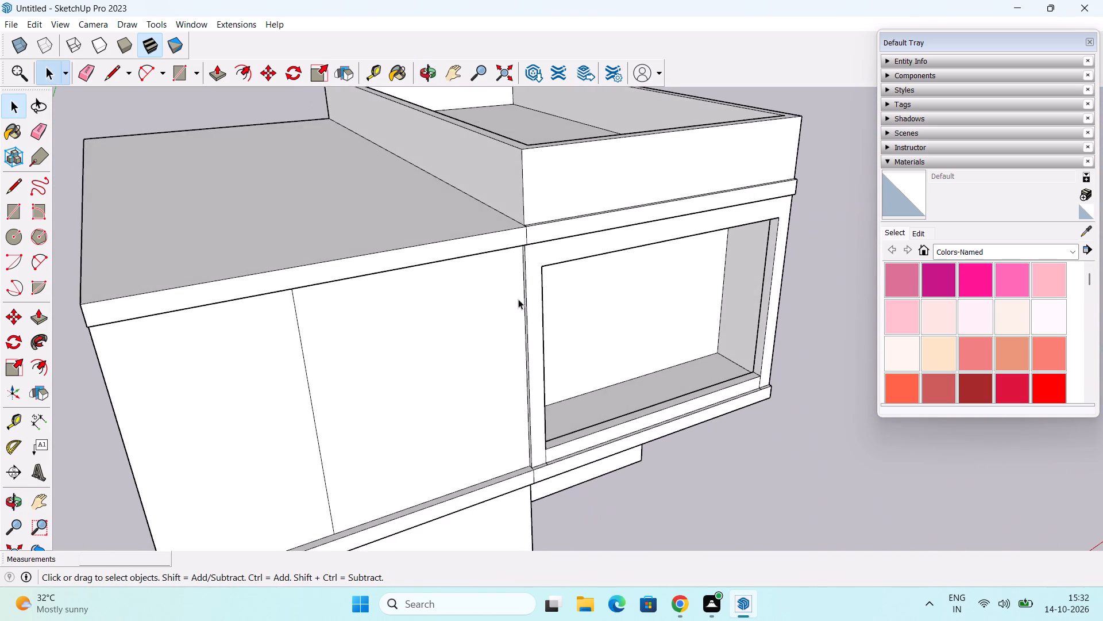
# Examine the recess frame's edge, the upper and lower bands, and the undercut beneath them from several angles.
pyautogui.scroll(5, 495, 273)
pyautogui.moveTo(495, 273); pyautogui.dragTo(599, 113, button='middle')
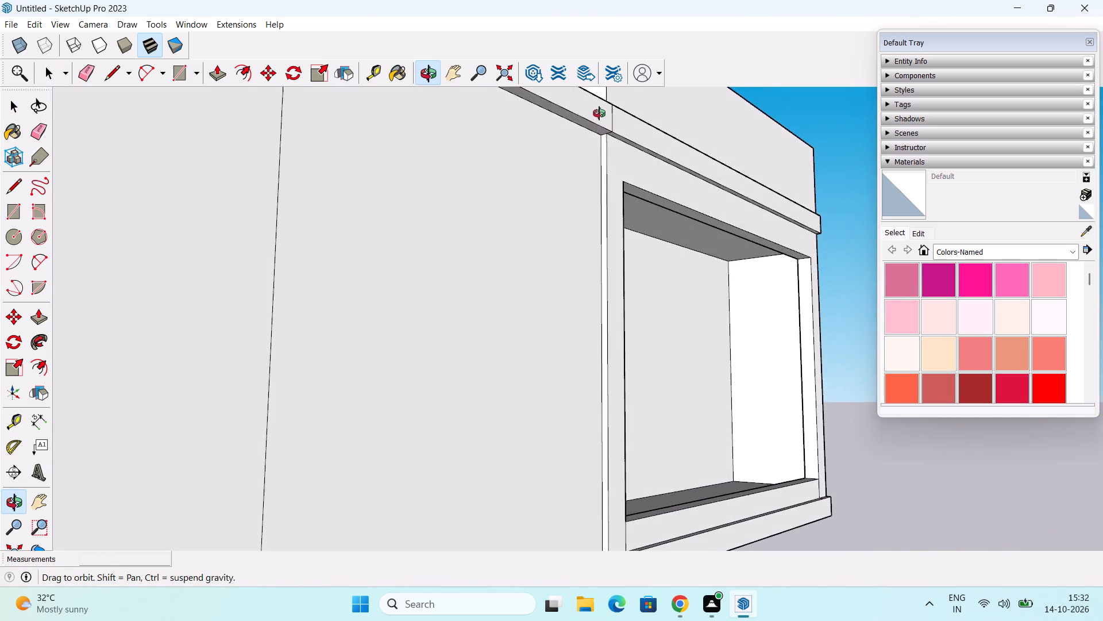
pyautogui.moveTo(599, 113); pyautogui.dragTo(566, 239, button='middle')
pyautogui.keyDown('shift'); pyautogui.moveTo(568, 246); pyautogui.dragTo(564, 335, button='middle'); pyautogui.keyUp('shift')
pyautogui.moveTo(550, 367); pyautogui.dragTo(534, 89, button='middle')
pyautogui.keyDown('shift'); pyautogui.moveTo(570, 143); pyautogui.dragTo(573, 155, button='middle'); pyautogui.keyUp('shift')
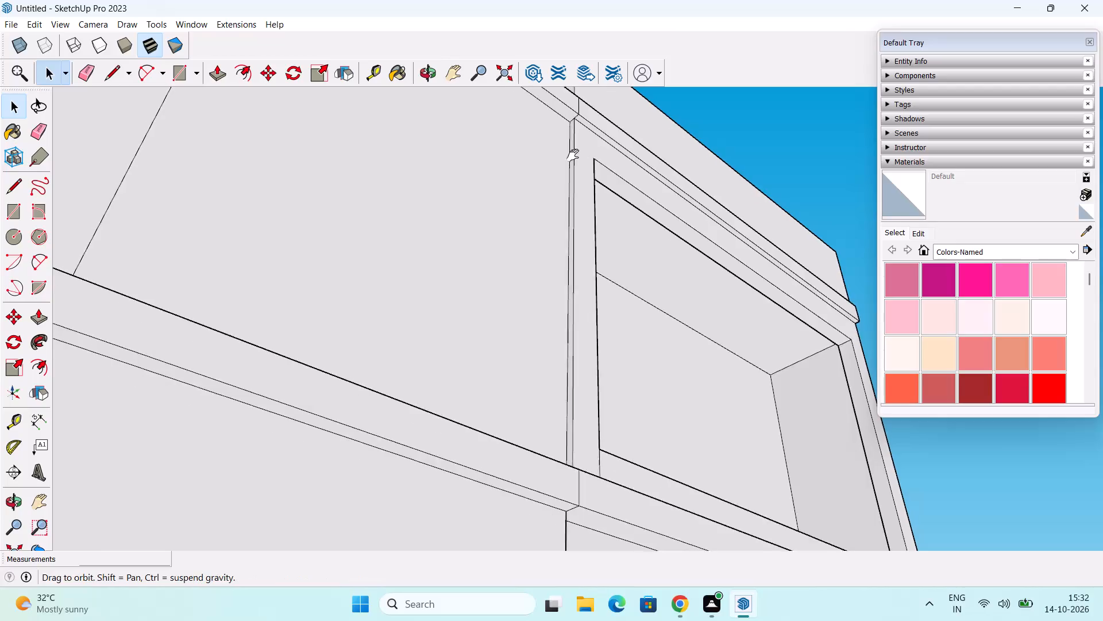
pyautogui.keyDown('shift'); pyautogui.moveTo(573, 155); pyautogui.dragTo(569, 240, button='middle'); pyautogui.keyUp('shift')
pyautogui.moveTo(565, 245); pyautogui.dragTo(548, 276, button='middle')
pyautogui.moveTo(543, 246); pyautogui.dragTo(504, 260, button='middle')
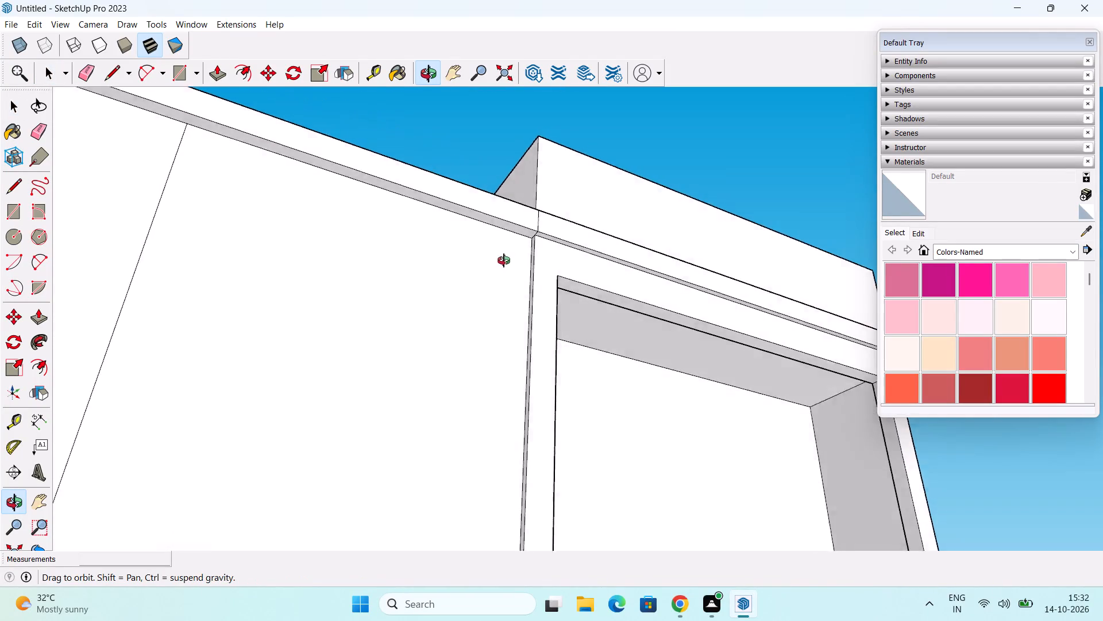
pyautogui.moveTo(504, 260); pyautogui.dragTo(524, 237, button='middle')
pyautogui.scroll(-4, 534, 228)
pyautogui.keyDown('shift'); pyautogui.moveTo(580, 309); pyautogui.dragTo(589, 85, button='middle'); pyautogui.keyUp('shift')
pyautogui.moveTo(605, 239); pyautogui.dragTo(561, 388, button='middle')
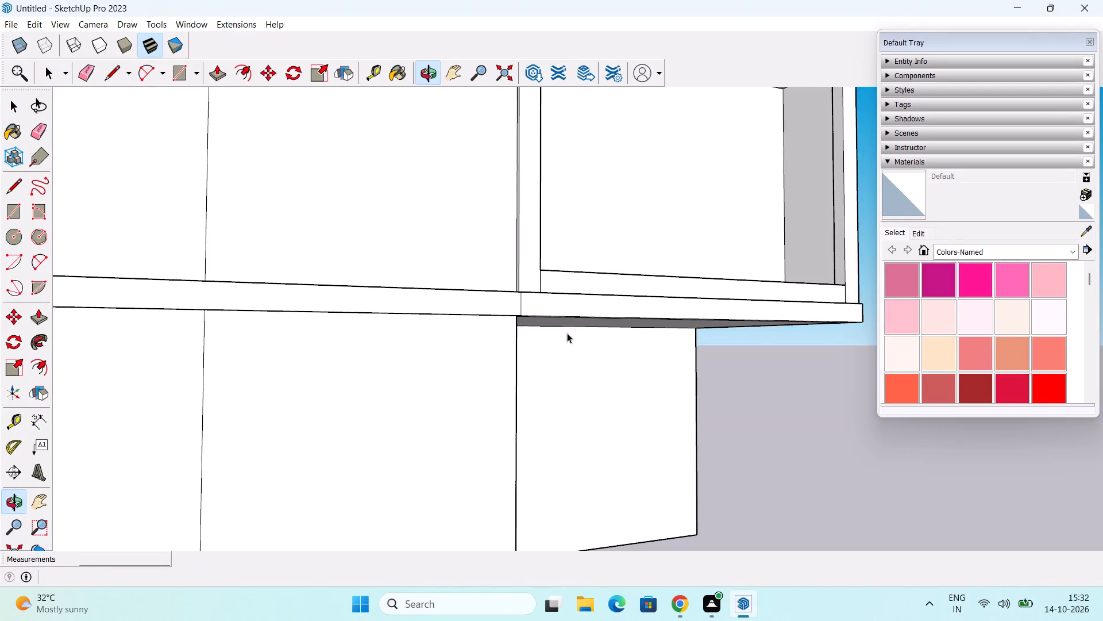
pyautogui.moveTo(573, 315); pyautogui.dragTo(535, 425, button='middle')
pyautogui.moveTo(542, 373); pyautogui.dragTo(383, 439, button='middle')
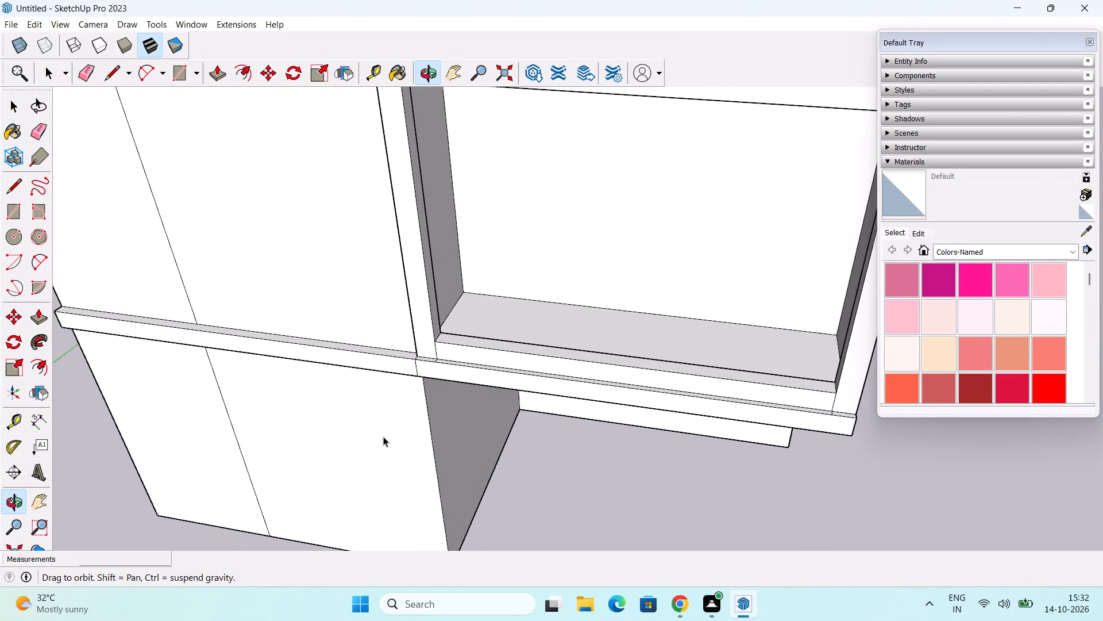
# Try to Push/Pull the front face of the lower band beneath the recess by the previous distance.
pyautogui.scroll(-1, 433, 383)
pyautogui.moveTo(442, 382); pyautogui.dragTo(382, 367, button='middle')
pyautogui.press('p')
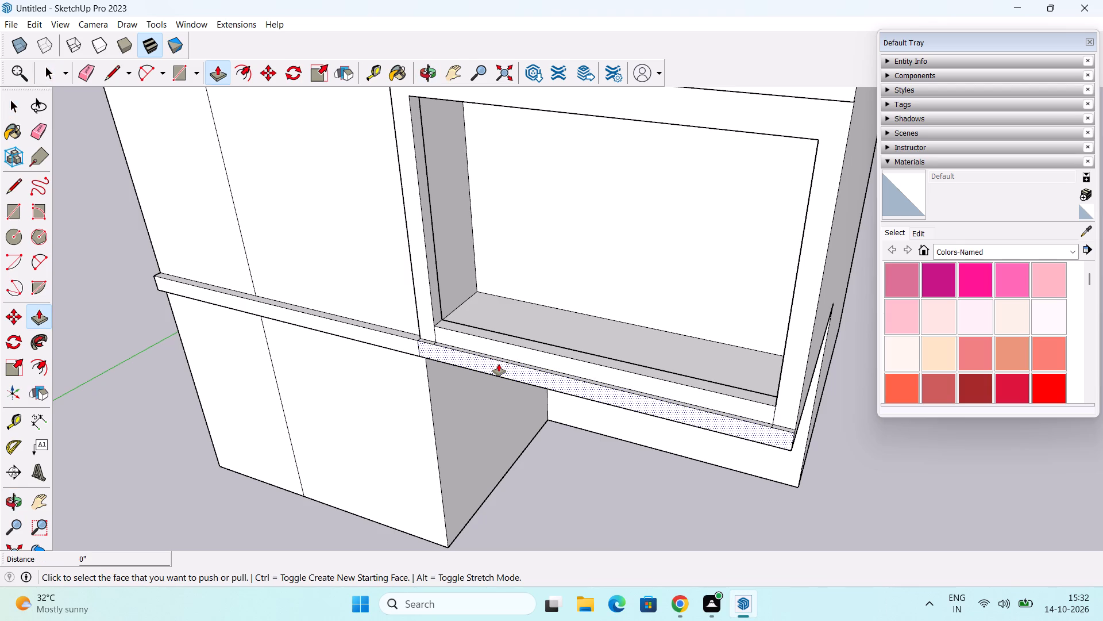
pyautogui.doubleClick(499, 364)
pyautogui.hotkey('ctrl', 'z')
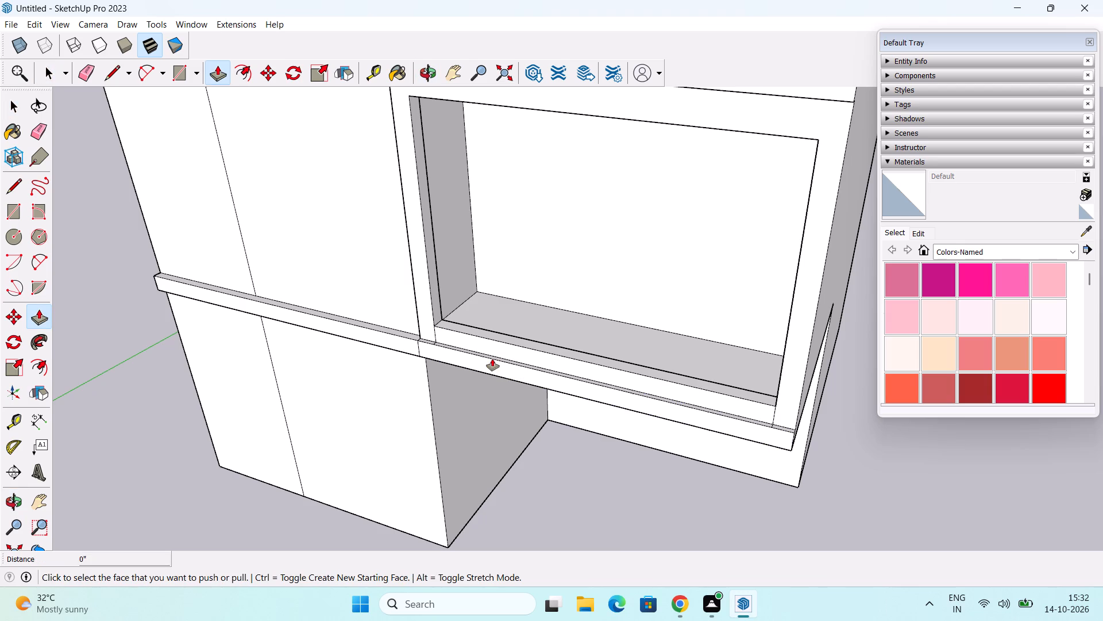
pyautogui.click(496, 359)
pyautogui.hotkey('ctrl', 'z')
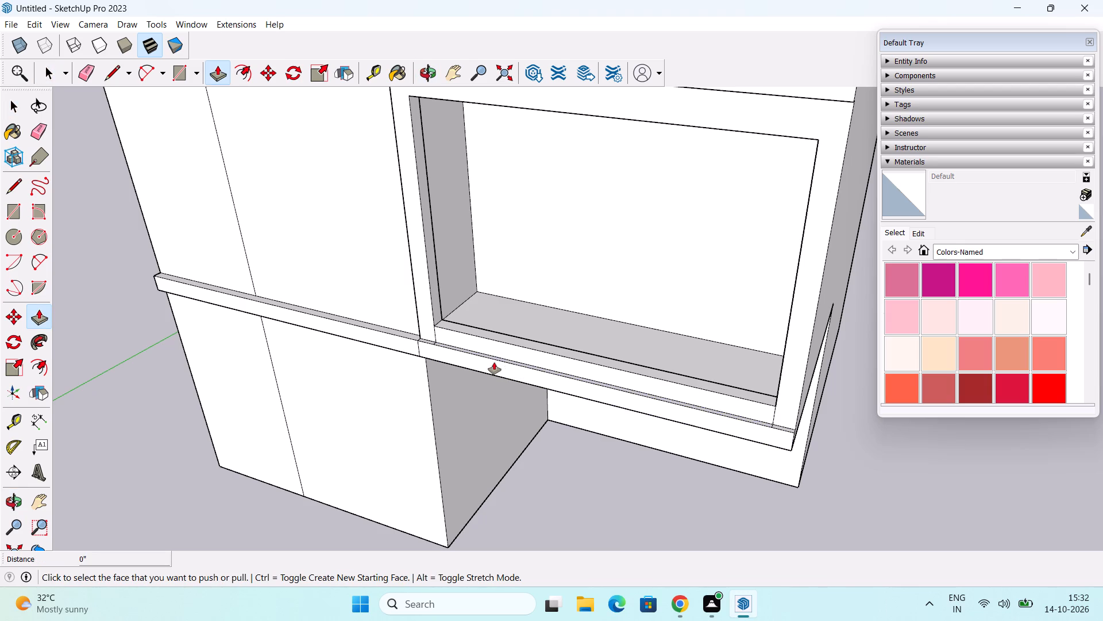
# Push/Pull the lower band's front faces, beneath the recess and along the adjacent wall, outward 3".
pyautogui.click(506, 369)
pyautogui.write('3"')
pyautogui.press('Return')
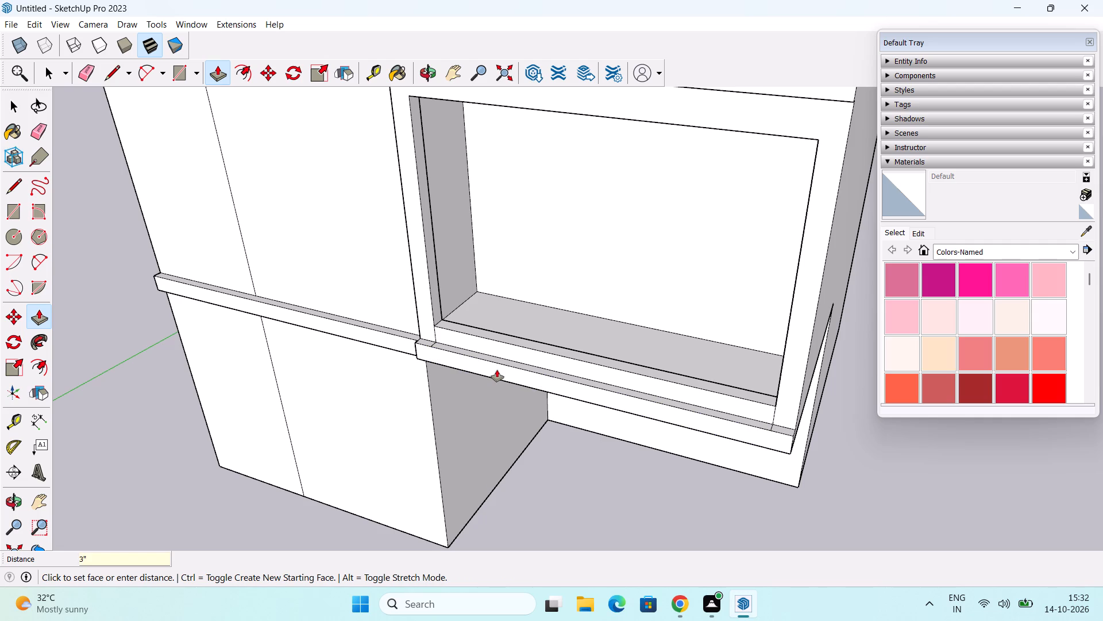
pyautogui.scroll(3, 466, 332)
pyautogui.doubleClick(395, 347)
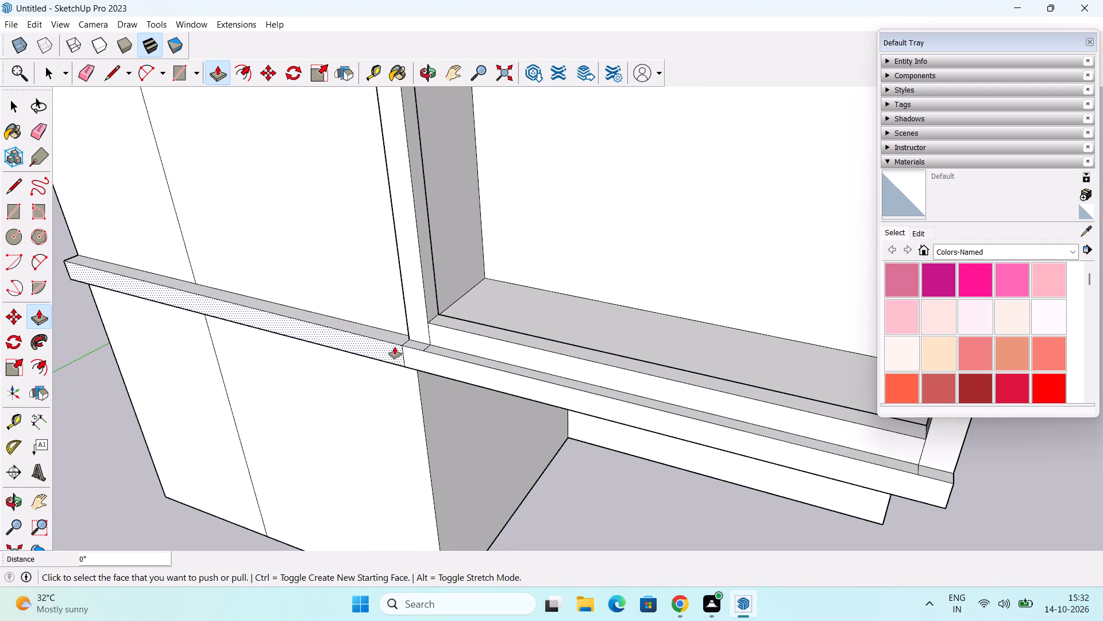
# Push/Pull the front face of the upper band above the recess outward 3".
pyautogui.scroll(-2, 462, 356)
pyautogui.scroll(-1, 593, 414)
pyautogui.moveTo(580, 417); pyautogui.dragTo(515, 397, button='middle')
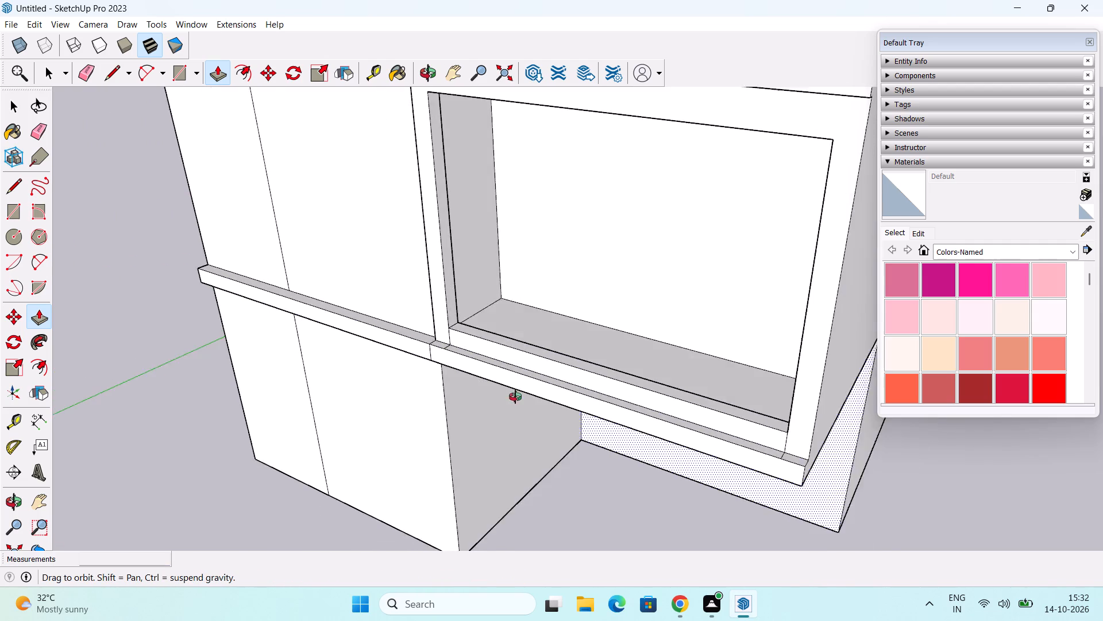
pyautogui.moveTo(515, 397); pyautogui.dragTo(511, 342, button='middle')
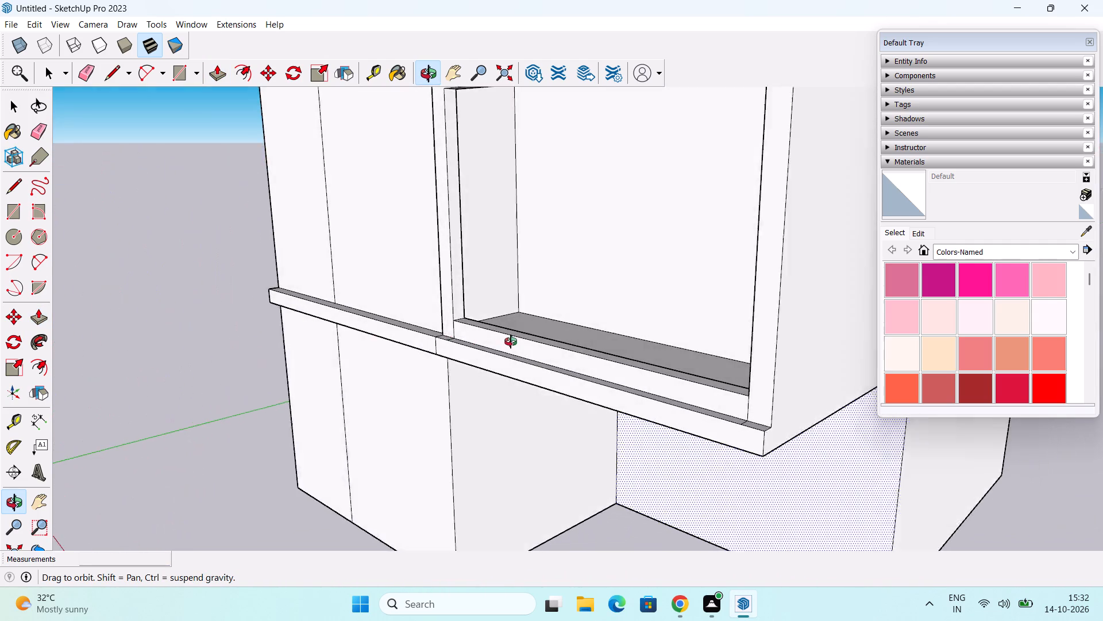
pyautogui.moveTo(511, 342); pyautogui.dragTo(523, 342, button='middle')
pyautogui.keyDown('shift'); pyautogui.moveTo(469, 309); pyautogui.dragTo(500, 434, button='middle'); pyautogui.keyUp('shift')
pyautogui.moveTo(471, 338); pyautogui.dragTo(529, 414, button='middle')
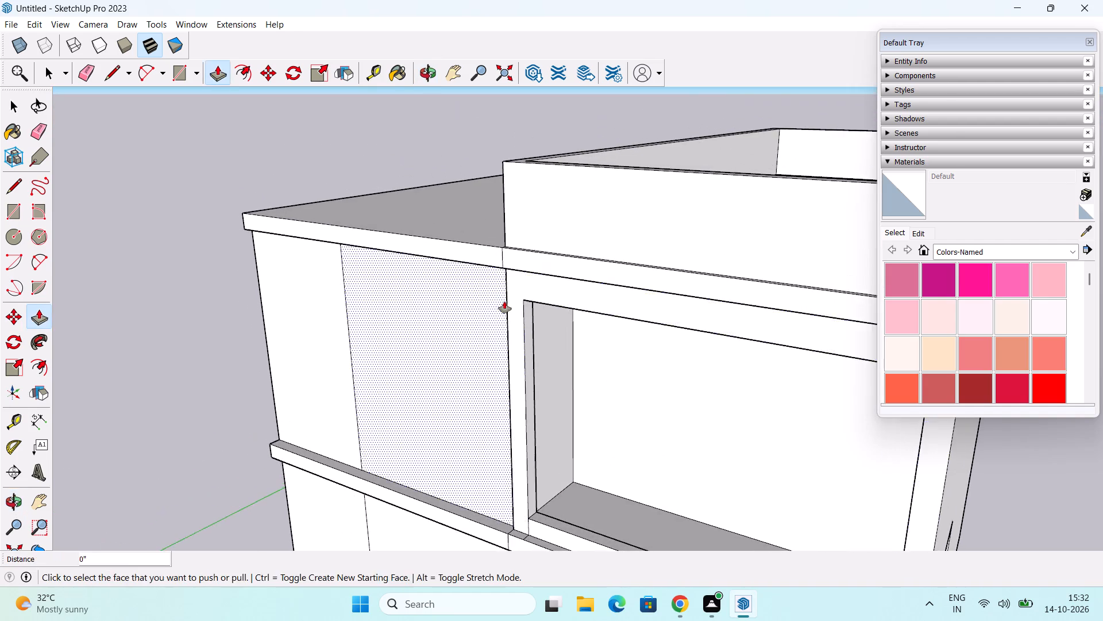
pyautogui.moveTo(504, 301); pyautogui.dragTo(600, 416, button='middle')
pyautogui.scroll(2, 560, 310)
pyautogui.doubleClick(558, 308)
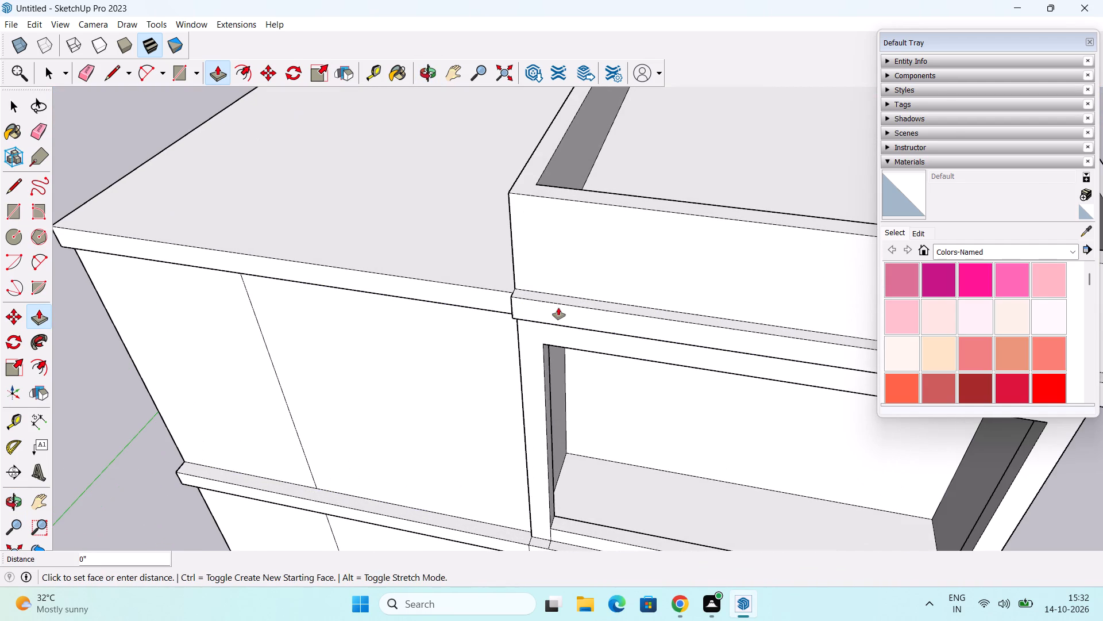
# Examine the junction of the projecting bands and recess frame with the adjacent wall, then the whole front.
pyautogui.moveTo(481, 312); pyautogui.dragTo(652, 302, button='middle')
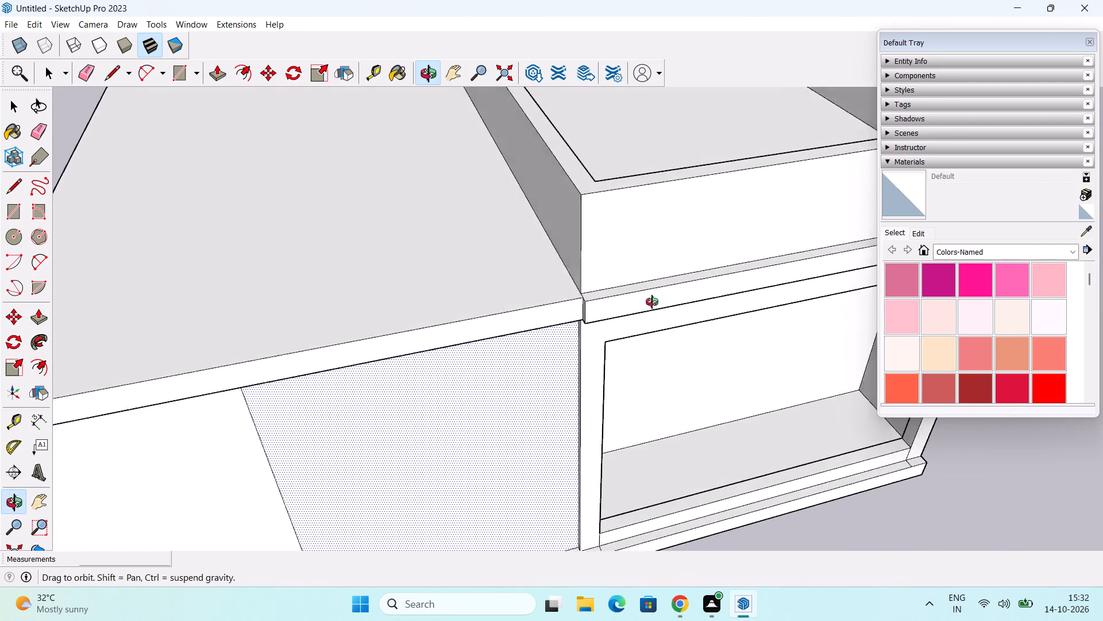
pyautogui.moveTo(652, 302); pyautogui.dragTo(695, 301, button='middle')
pyautogui.moveTo(615, 391); pyautogui.dragTo(641, 308, button='middle')
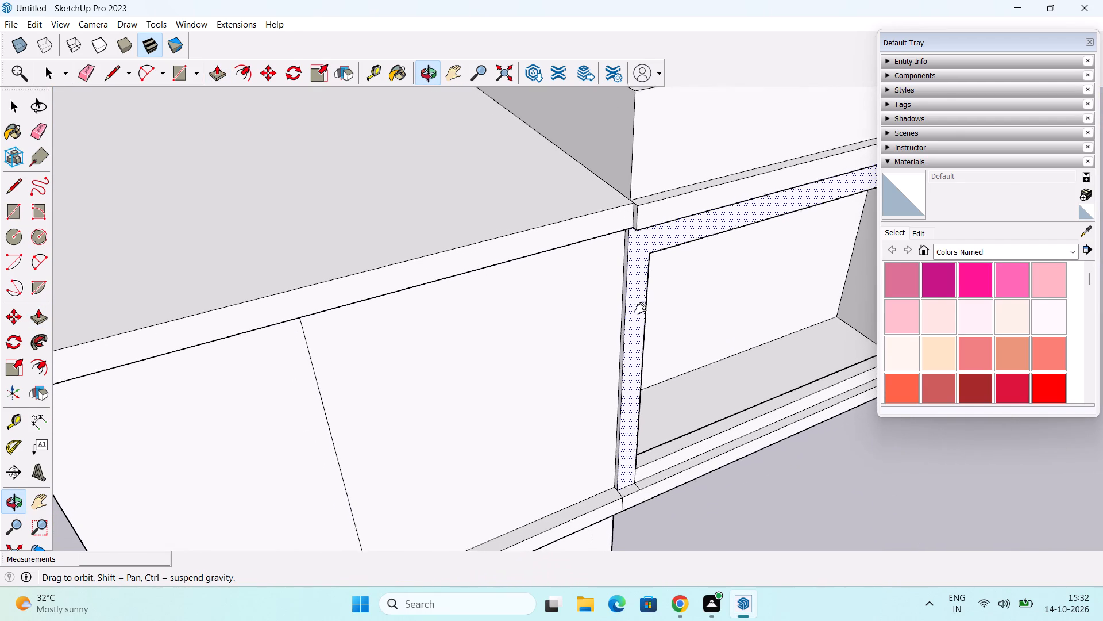
pyautogui.moveTo(641, 308); pyautogui.dragTo(642, 303, button='middle')
pyautogui.moveTo(678, 369); pyautogui.dragTo(646, 358, button='middle')
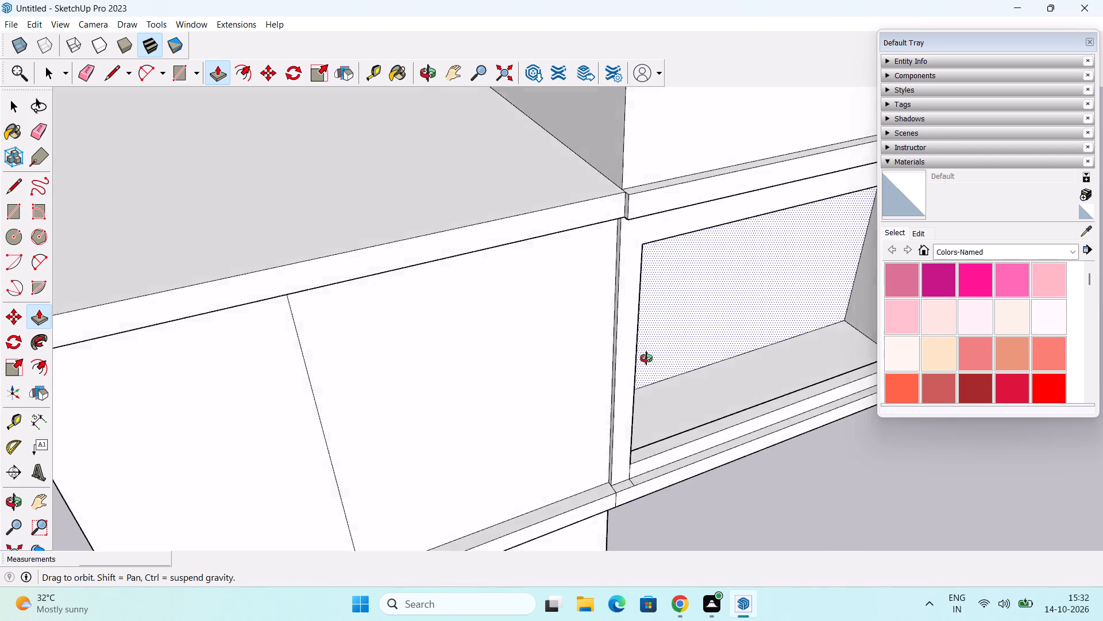
pyautogui.moveTo(646, 358); pyautogui.dragTo(695, 338, button='middle')
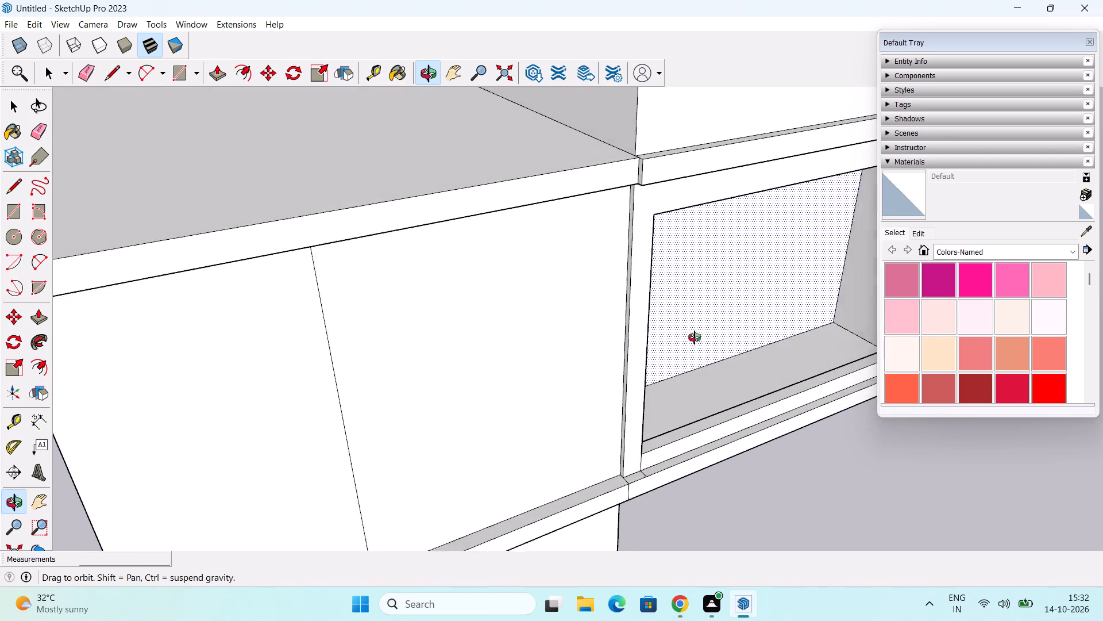
pyautogui.moveTo(695, 338); pyautogui.dragTo(523, 343, button='middle')
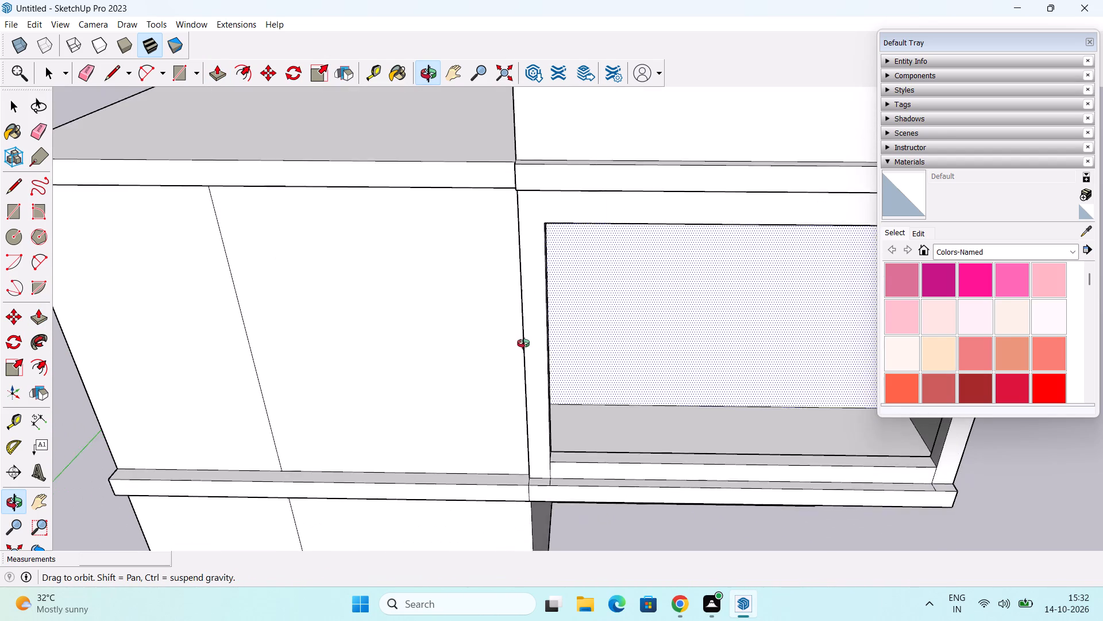
pyautogui.moveTo(523, 343); pyautogui.dragTo(530, 335, button='middle')
pyautogui.scroll(-3, 562, 329)
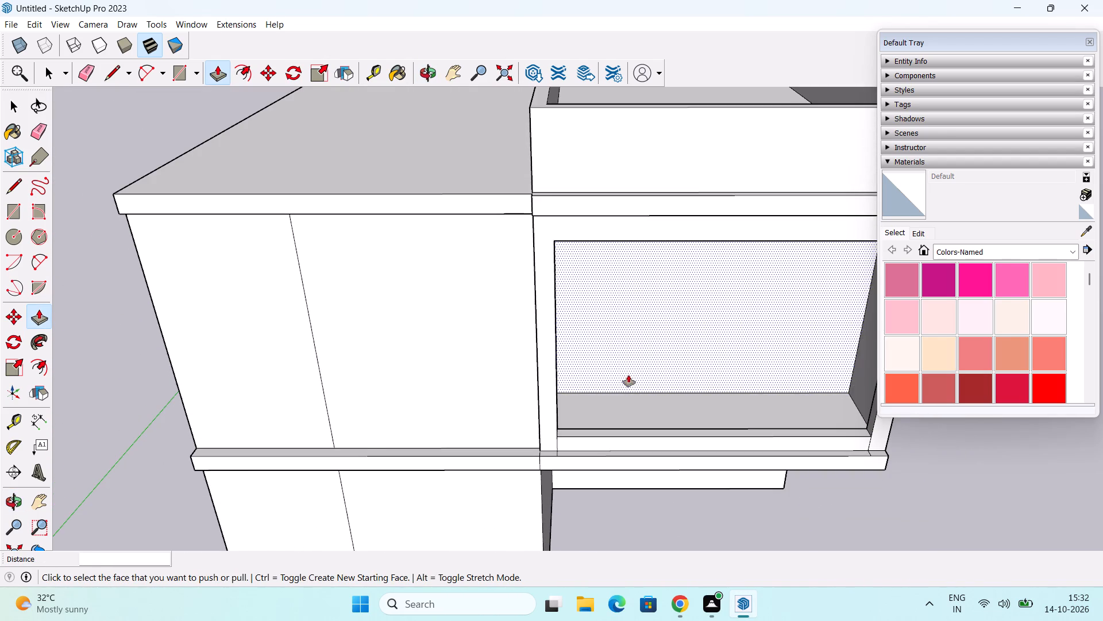
pyautogui.keyDown('shift'); pyautogui.moveTo(629, 376); pyautogui.dragTo(627, 317, button='middle'); pyautogui.keyUp('shift')
pyautogui.moveTo(673, 354); pyautogui.dragTo(685, 294, button='middle')
pyautogui.keyDown('shift'); pyautogui.moveTo(688, 298); pyautogui.dragTo(630, 383, button='middle'); pyautogui.keyUp('shift')
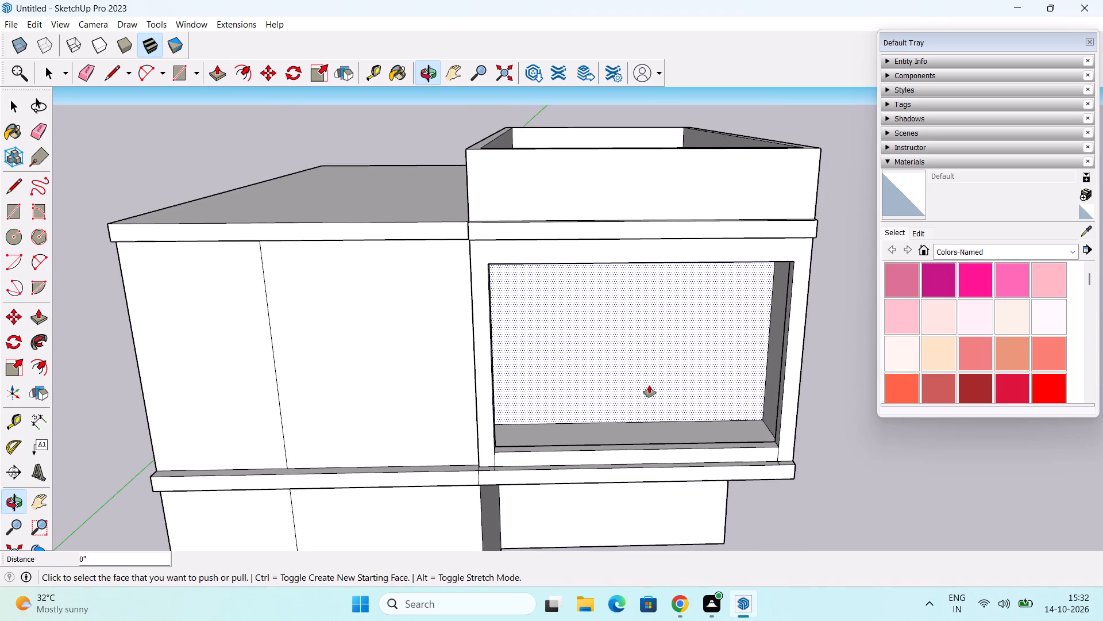
pyautogui.moveTo(675, 400); pyautogui.dragTo(606, 403, button='middle')
pyautogui.keyDown('shift'); pyautogui.moveTo(610, 363); pyautogui.dragTo(615, 412, button='middle'); pyautogui.keyUp('shift')
# Copy the top front edge of the raised parapet 6" down its front face.
pyautogui.press('space')
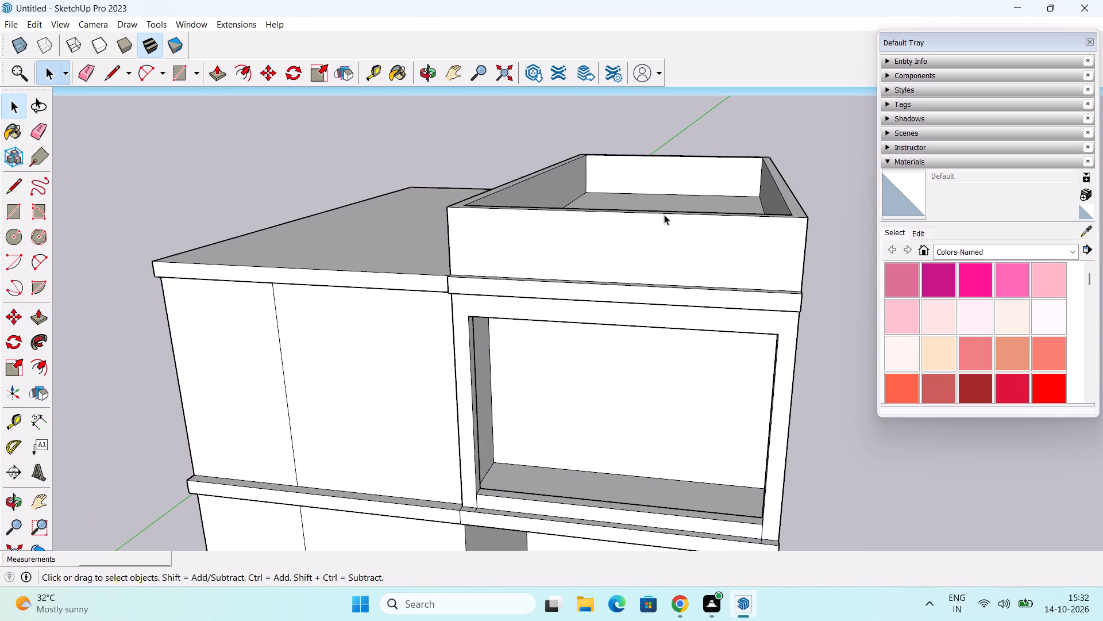
pyautogui.click(664, 214)
pyautogui.press('m')
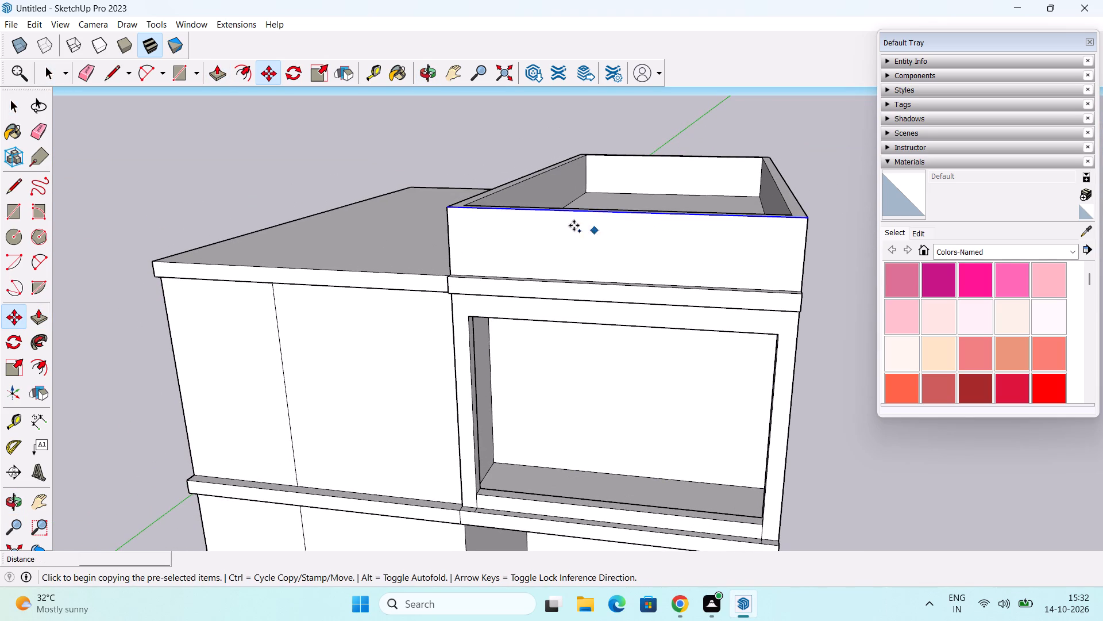
pyautogui.scroll(5, 511, 213)
pyautogui.moveTo(454, 197); pyautogui.dragTo(570, 233, button='middle')
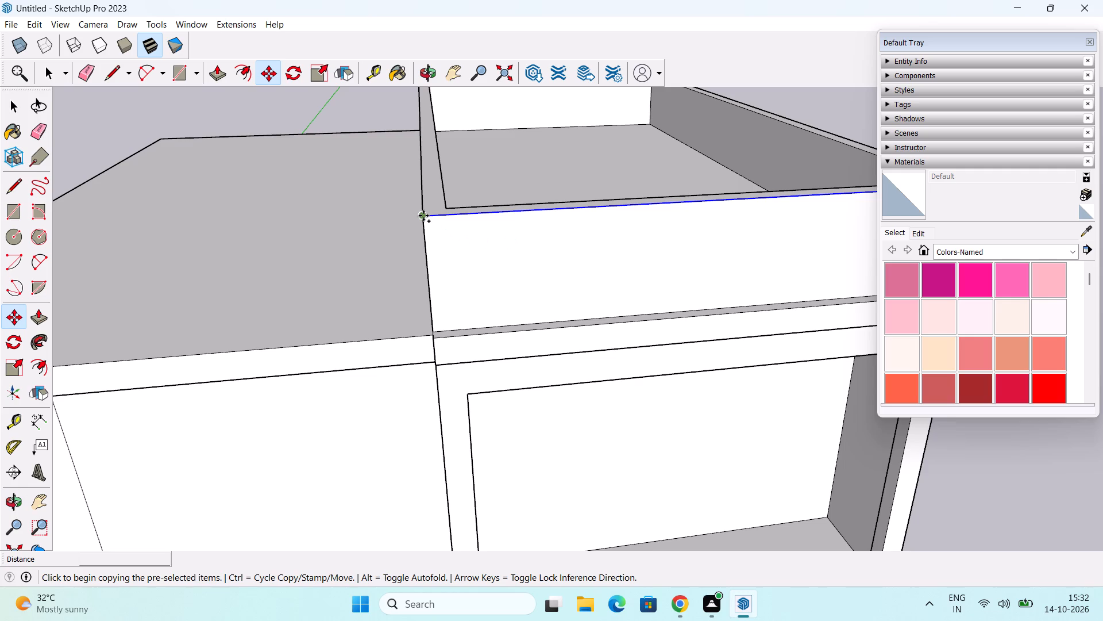
pyautogui.click(425, 216)
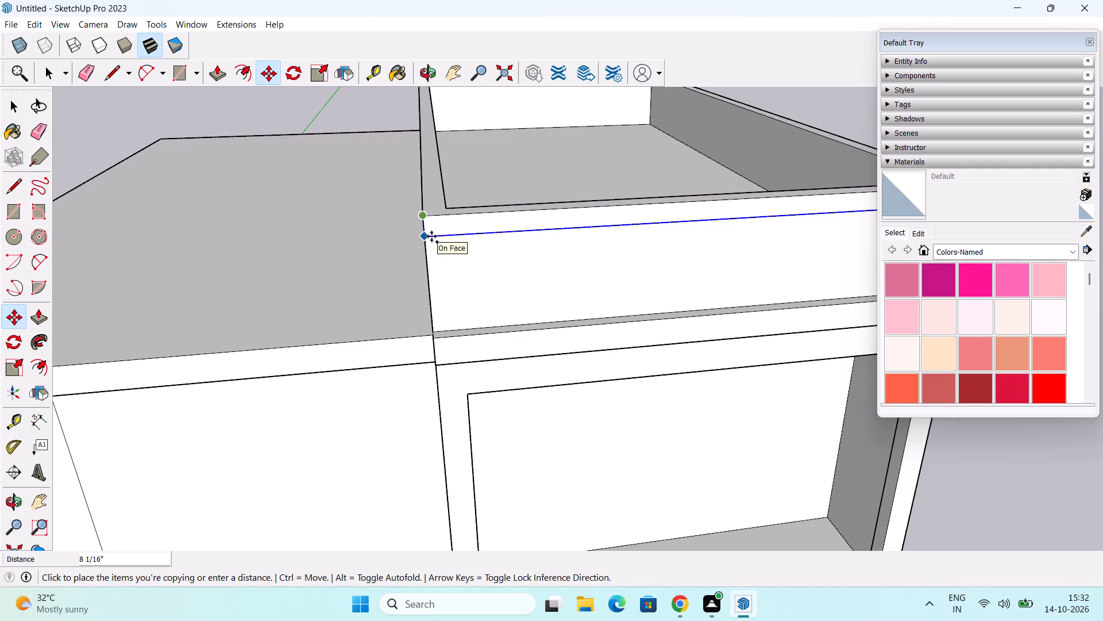
pyautogui.write('9"')
pyautogui.press('Return')
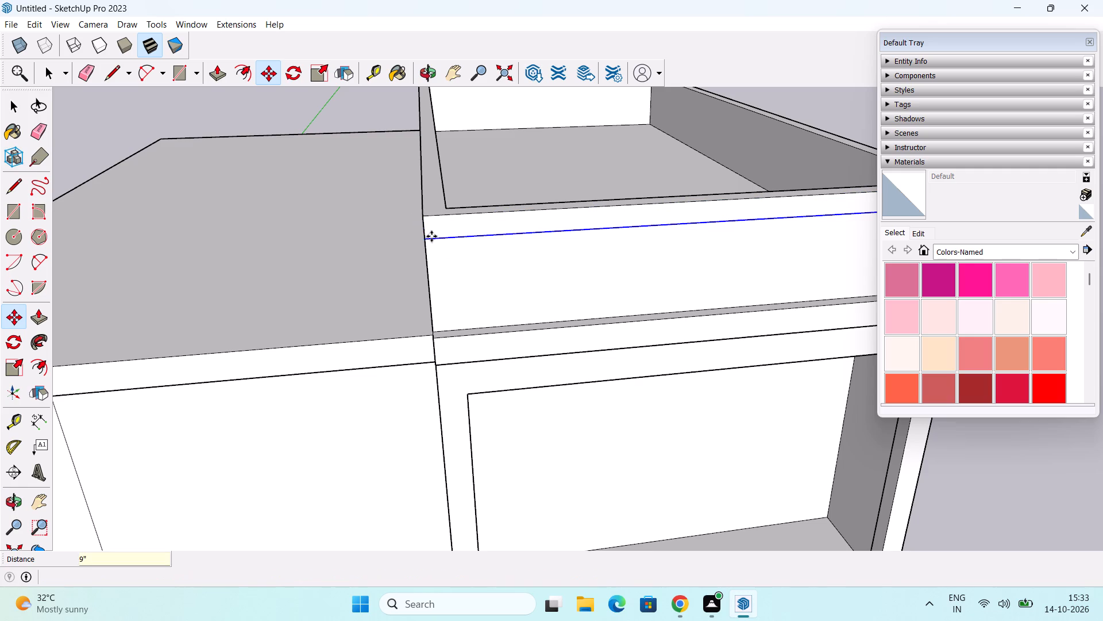
pyautogui.write('6"')
pyautogui.press('Return')
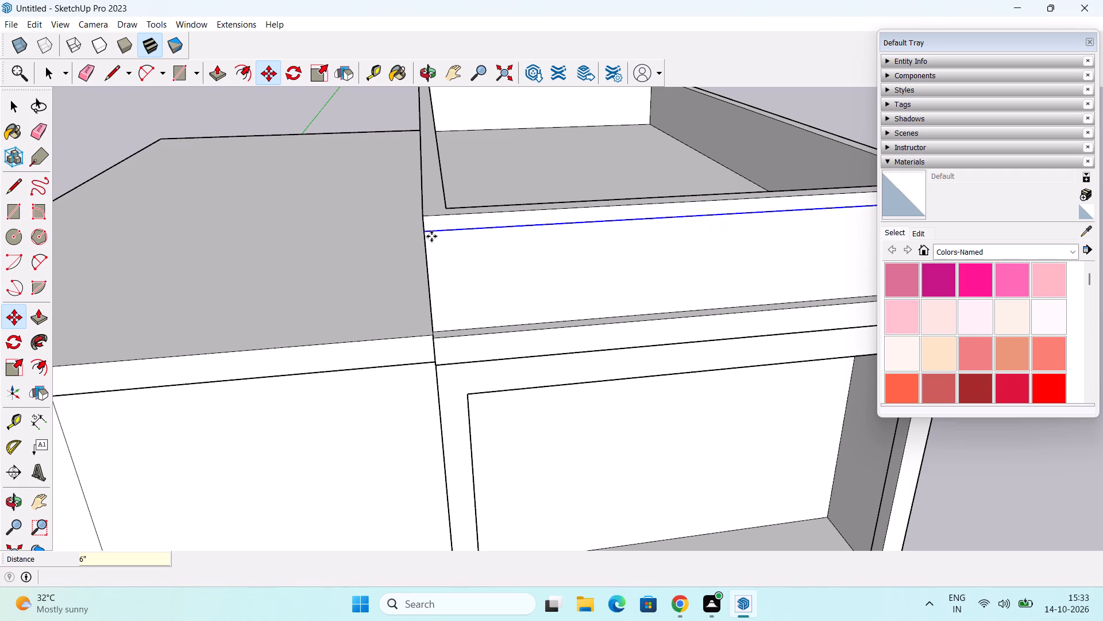
# Draw a 40' 3" line along the raised block's long side wall, from the copied edge's corner to the rear corner, parallel to the top.
pyautogui.scroll(-1, 588, 311)
pyautogui.moveTo(597, 325); pyautogui.dragTo(481, 236, button='middle')
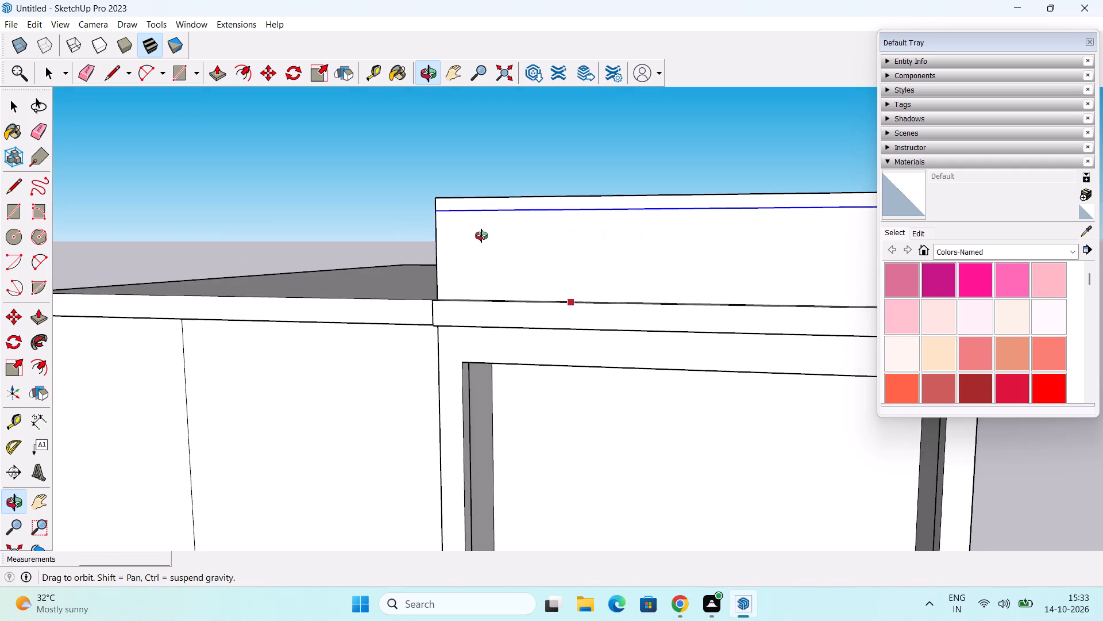
pyautogui.moveTo(481, 236); pyautogui.dragTo(489, 245, button='middle')
pyautogui.press('space')
pyautogui.moveTo(602, 265); pyautogui.dragTo(476, 254, button='middle')
pyautogui.moveTo(636, 293); pyautogui.dragTo(503, 264, button='middle')
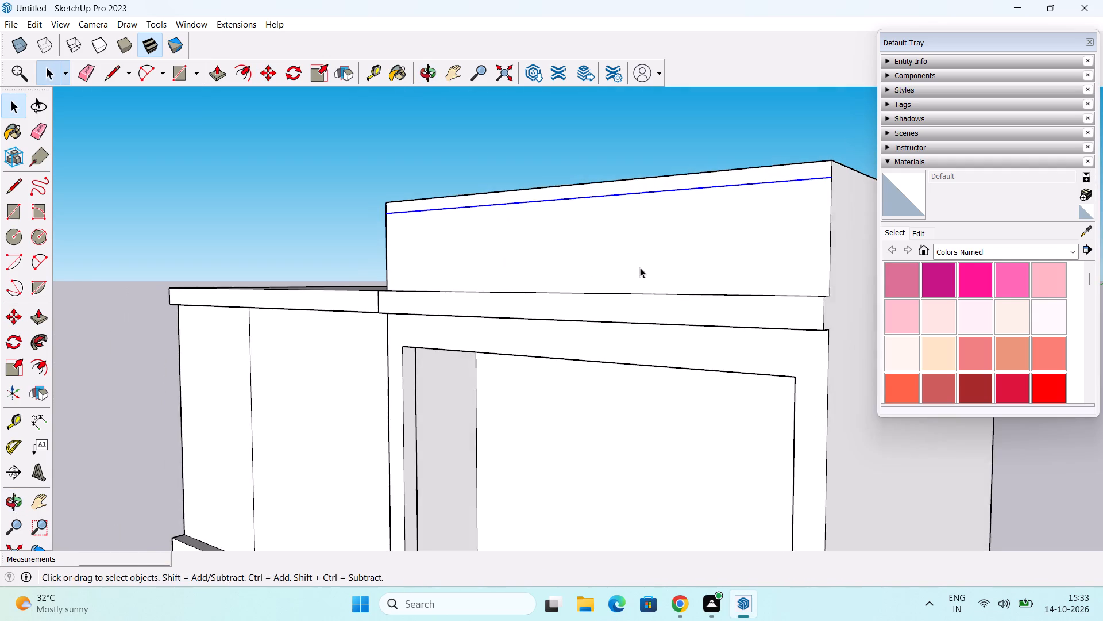
pyautogui.keyDown('shift'); pyautogui.moveTo(654, 271); pyautogui.dragTo(425, 272, button='middle'); pyautogui.keyUp('shift')
pyautogui.moveTo(607, 287); pyautogui.dragTo(419, 329, button='middle')
pyautogui.press('l')
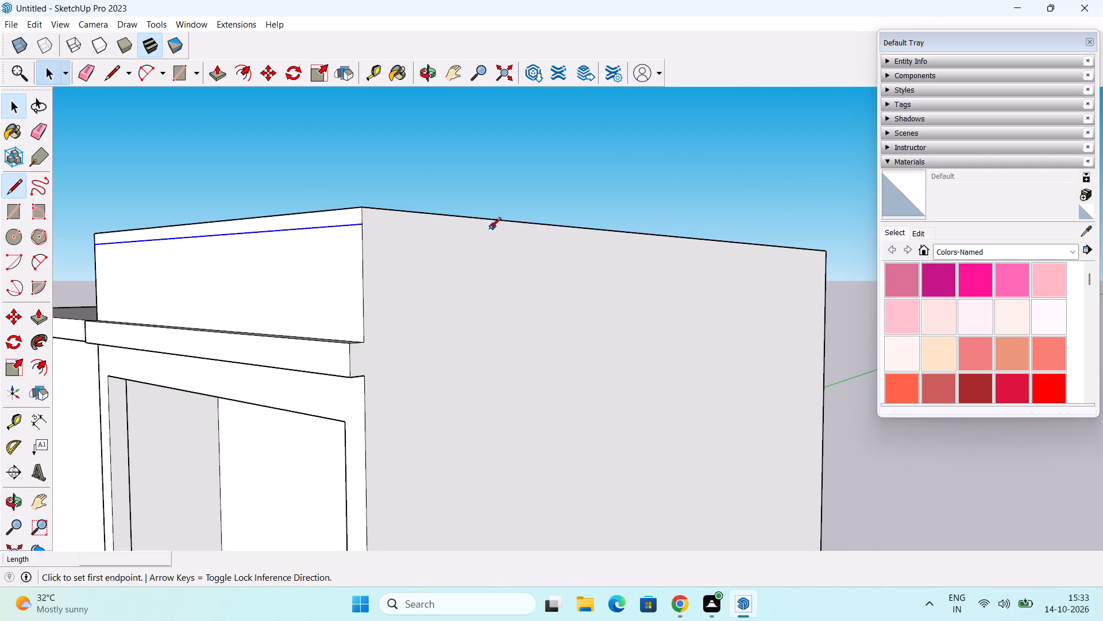
pyautogui.click(362, 225)
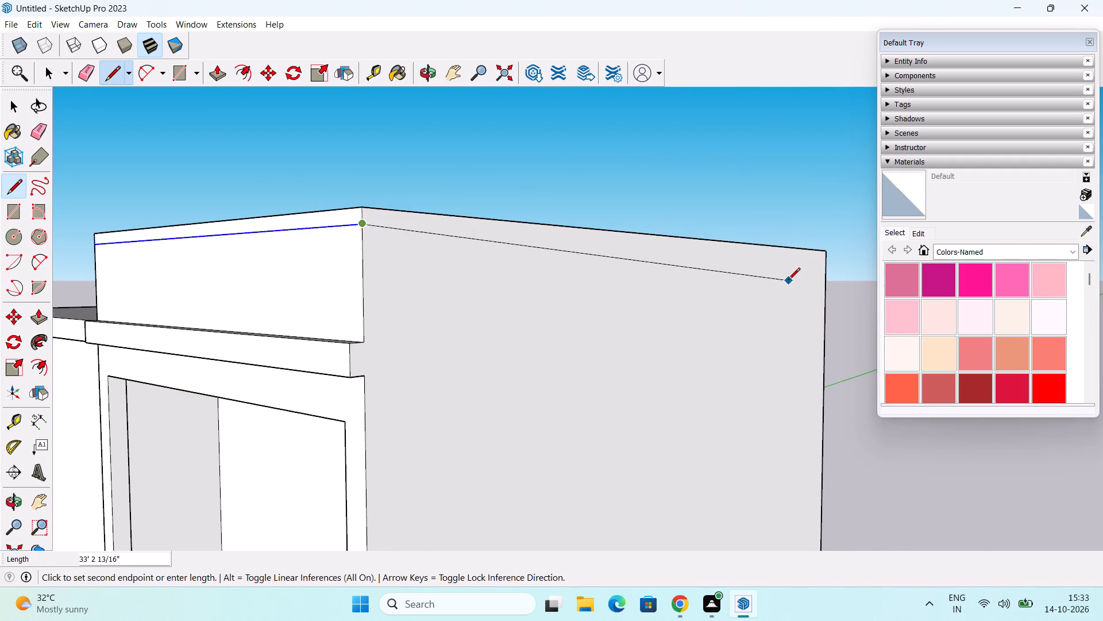
pyautogui.scroll(3, 826, 263)
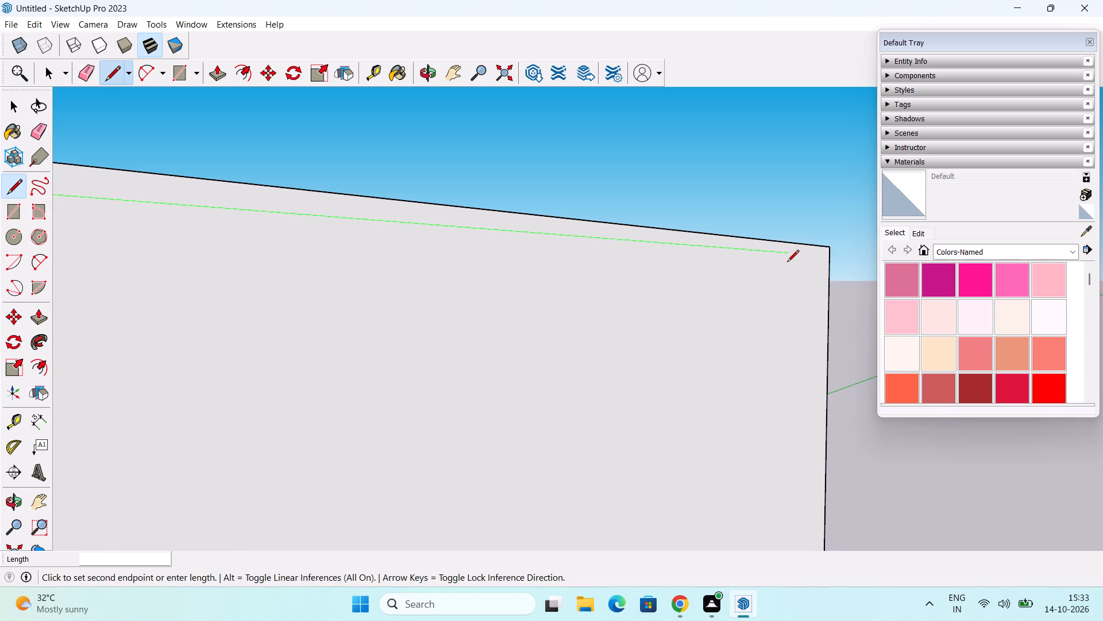
pyautogui.click(832, 259)
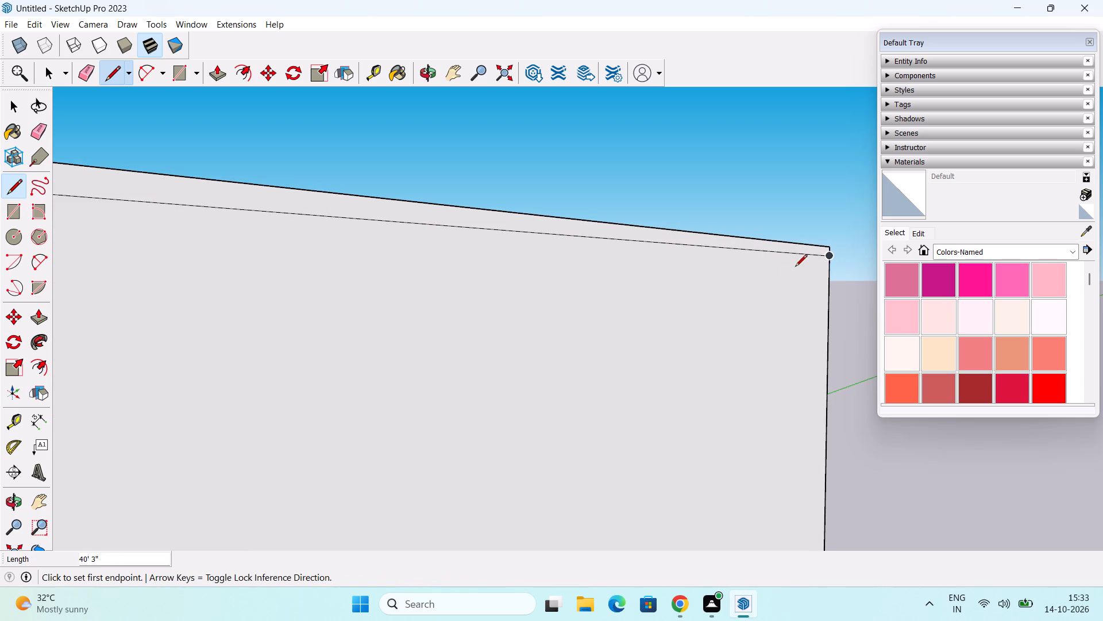
# Draw a 20' line across the raised block's rear wall at the parapet band's lower edge, from corner to corner.
pyautogui.scroll(-5, 791, 276)
pyautogui.moveTo(648, 343); pyautogui.dragTo(344, 370, button='middle')
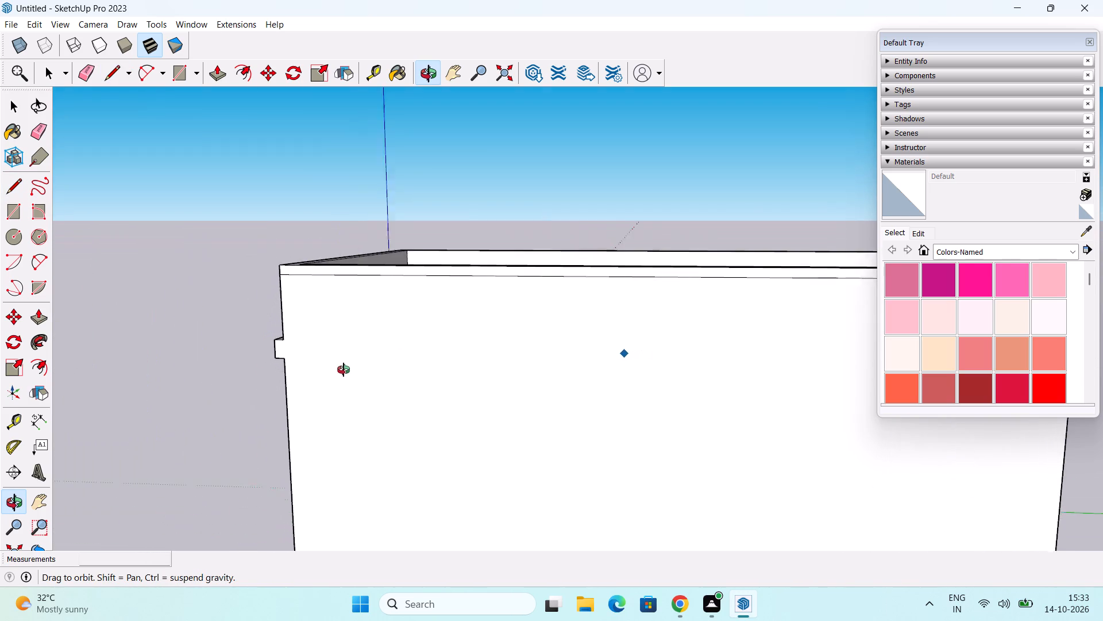
pyautogui.moveTo(344, 370); pyautogui.dragTo(442, 354, button='middle')
pyautogui.keyDown('shift'); pyautogui.moveTo(643, 353); pyautogui.dragTo(530, 336, button='middle'); pyautogui.keyUp('shift')
pyautogui.moveTo(658, 333); pyautogui.dragTo(547, 313, button='middle')
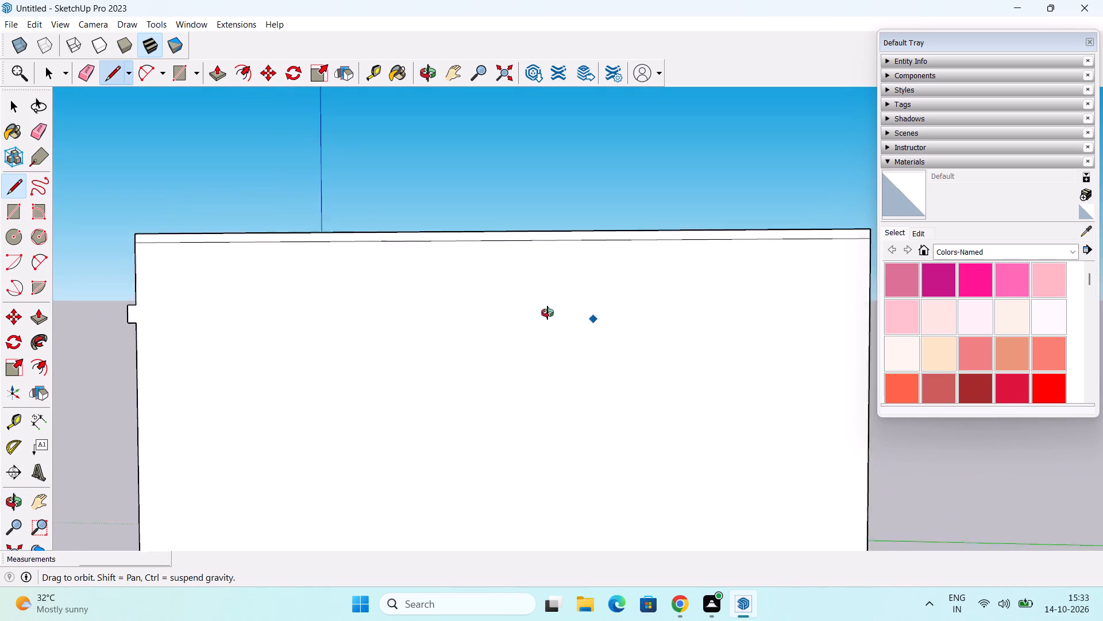
pyautogui.moveTo(547, 313); pyautogui.dragTo(385, 369, button='middle')
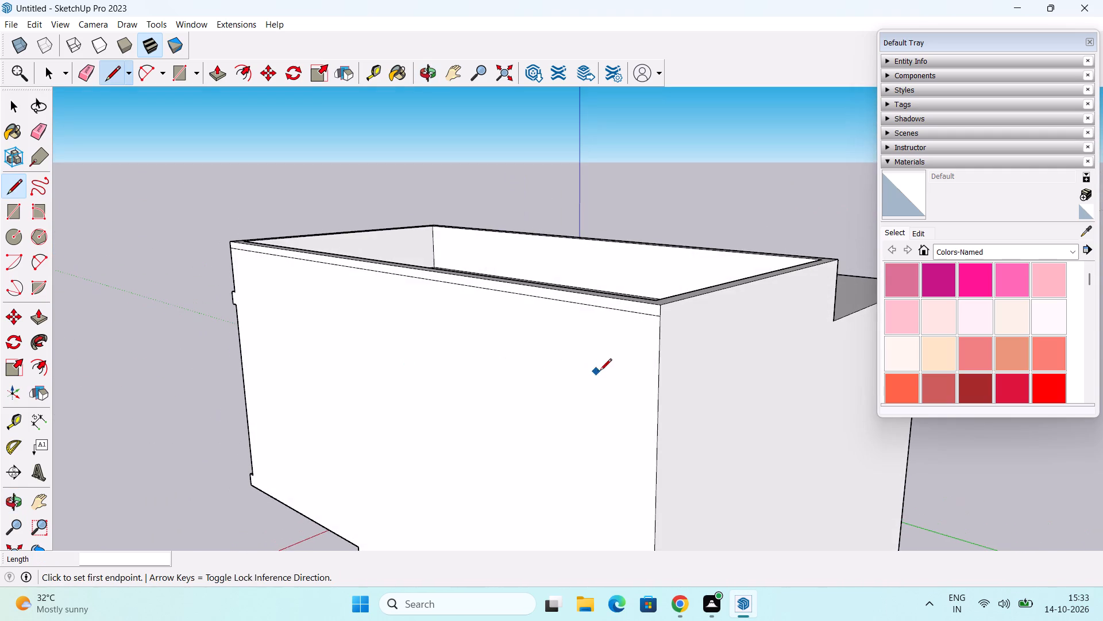
pyautogui.moveTo(706, 370); pyautogui.dragTo(518, 372, button='middle')
pyautogui.moveTo(455, 338); pyautogui.dragTo(526, 333, button='middle')
pyautogui.keyDown('shift'); pyautogui.moveTo(525, 332); pyautogui.dragTo(434, 316, button='middle'); pyautogui.keyUp('shift')
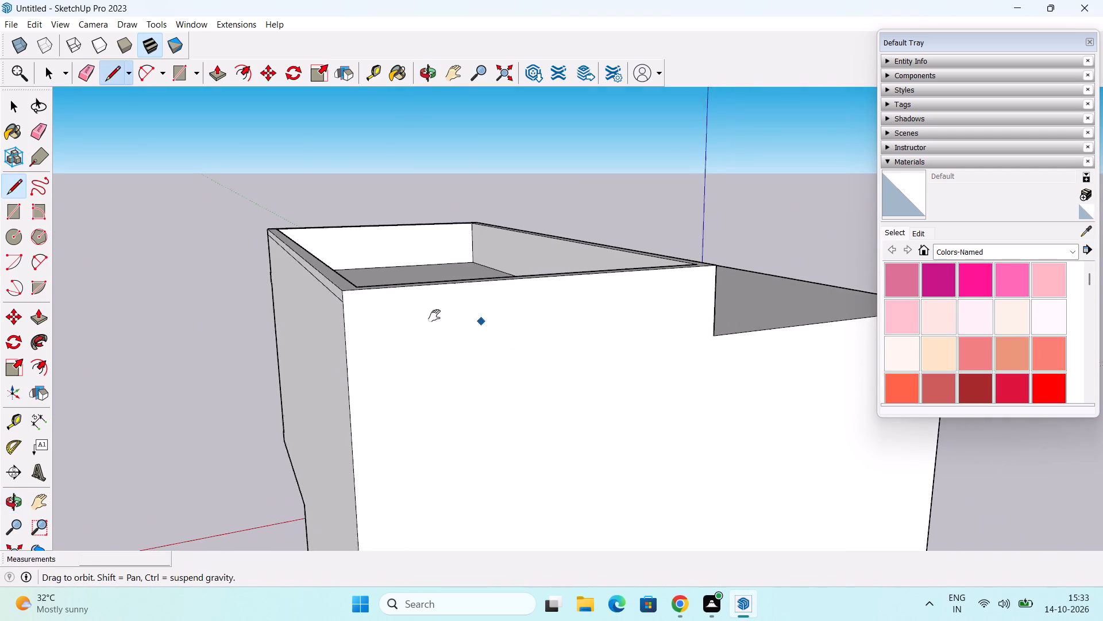
pyautogui.keyDown('shift'); pyautogui.moveTo(434, 316); pyautogui.dragTo(406, 315, button='middle'); pyautogui.keyUp('shift')
pyautogui.scroll(1, 257, 271)
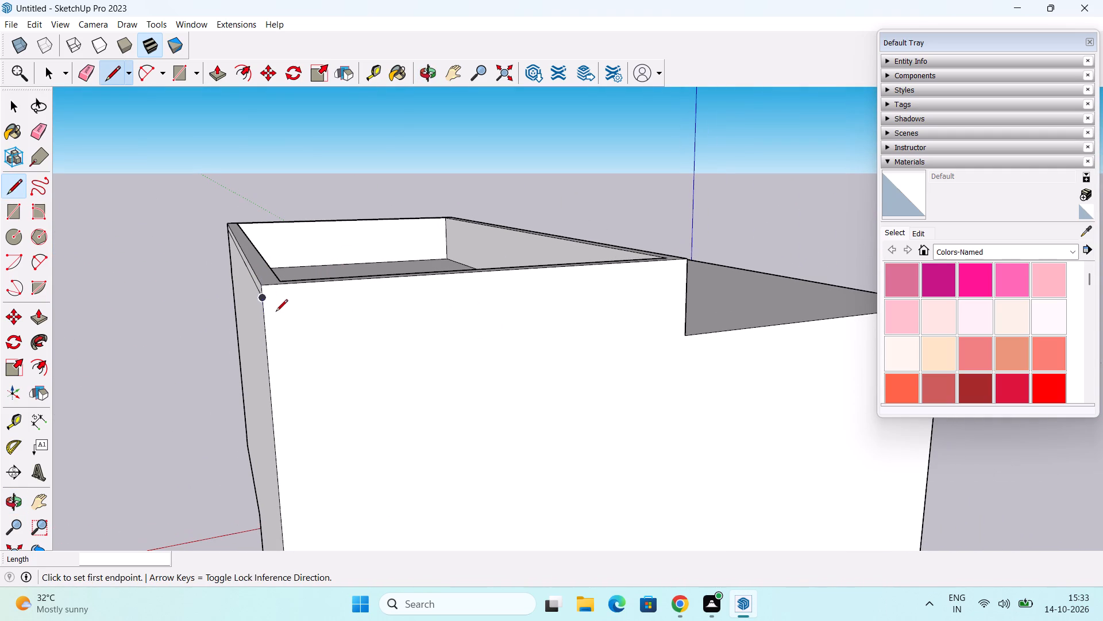
pyautogui.click(264, 302)
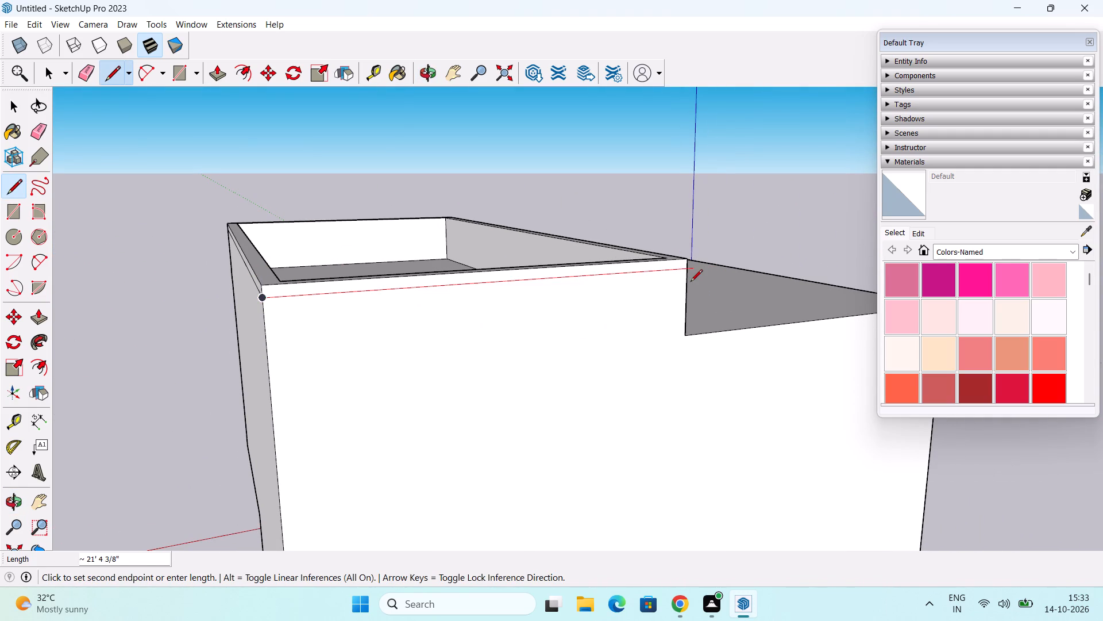
pyautogui.scroll(2, 684, 272)
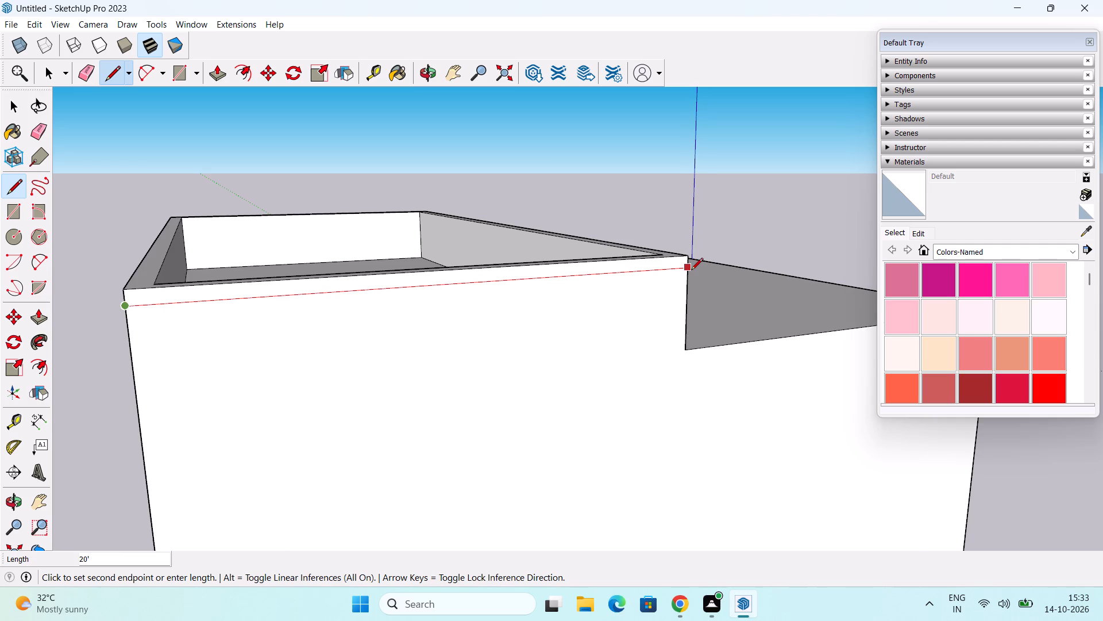
pyautogui.click(691, 271)
# Draw a 40' 3" line along the raised block's other long side, above the lower roof, to complete the parapet band outline.
pyautogui.moveTo(748, 287); pyautogui.dragTo(447, 300, button='middle')
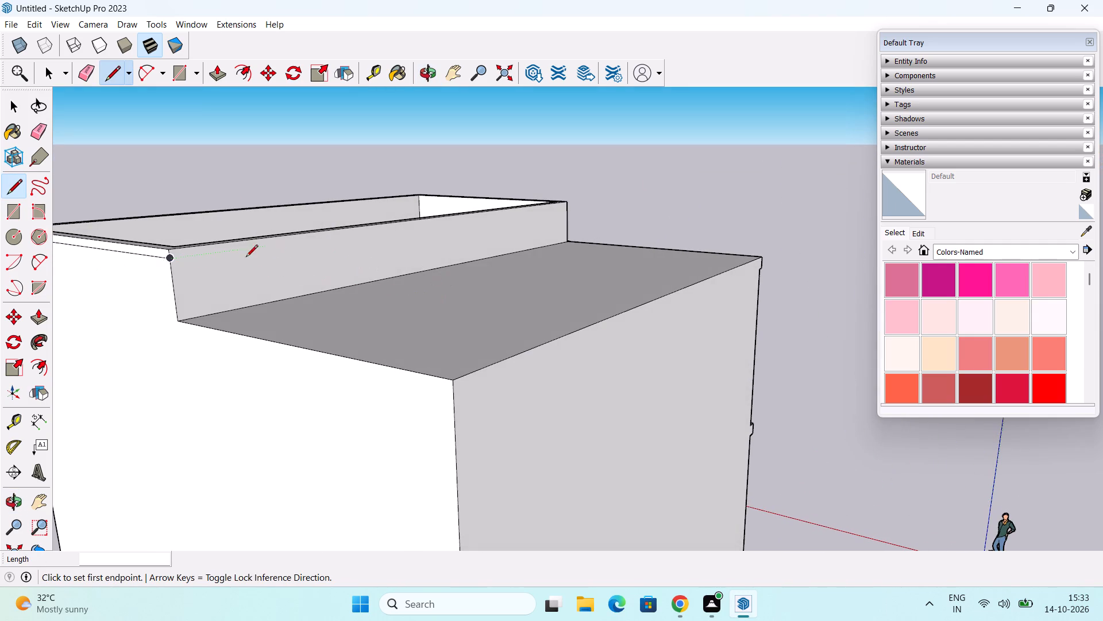
pyautogui.moveTo(171, 260); pyautogui.dragTo(192, 258)
pyautogui.moveTo(593, 215); pyautogui.dragTo(332, 199, button='middle')
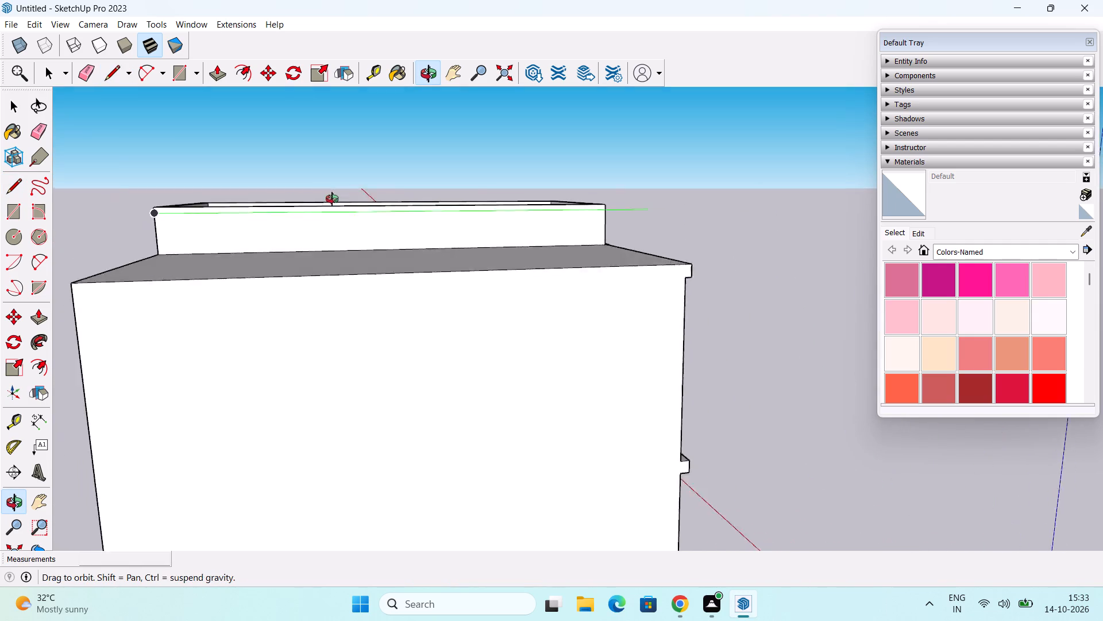
pyautogui.moveTo(332, 199); pyautogui.dragTo(307, 202, button='middle')
pyautogui.scroll(5, 620, 222)
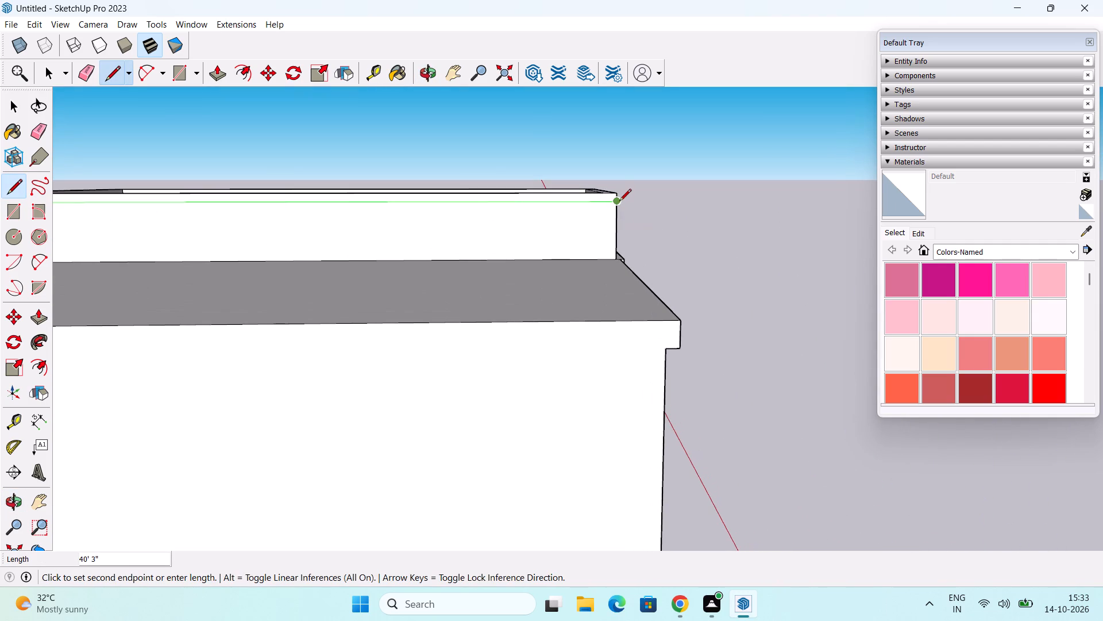
pyautogui.scroll(4, 618, 204)
pyautogui.click(617, 201)
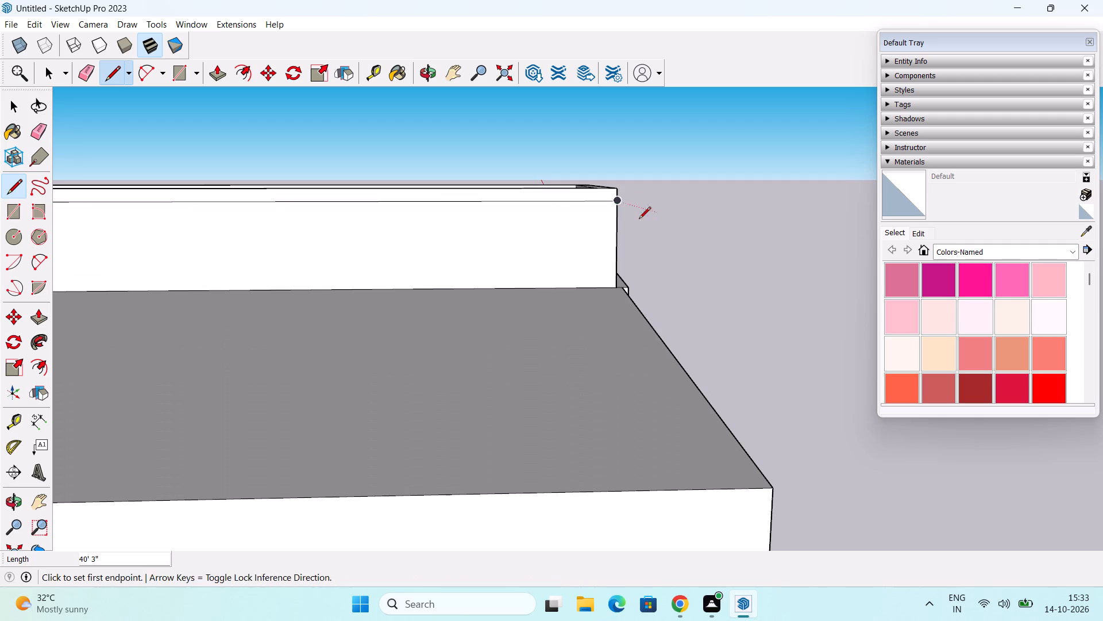
pyautogui.moveTo(598, 215); pyautogui.dragTo(307, 235, button='middle')
pyautogui.moveTo(307, 235); pyautogui.dragTo(342, 239)
pyautogui.press('space')
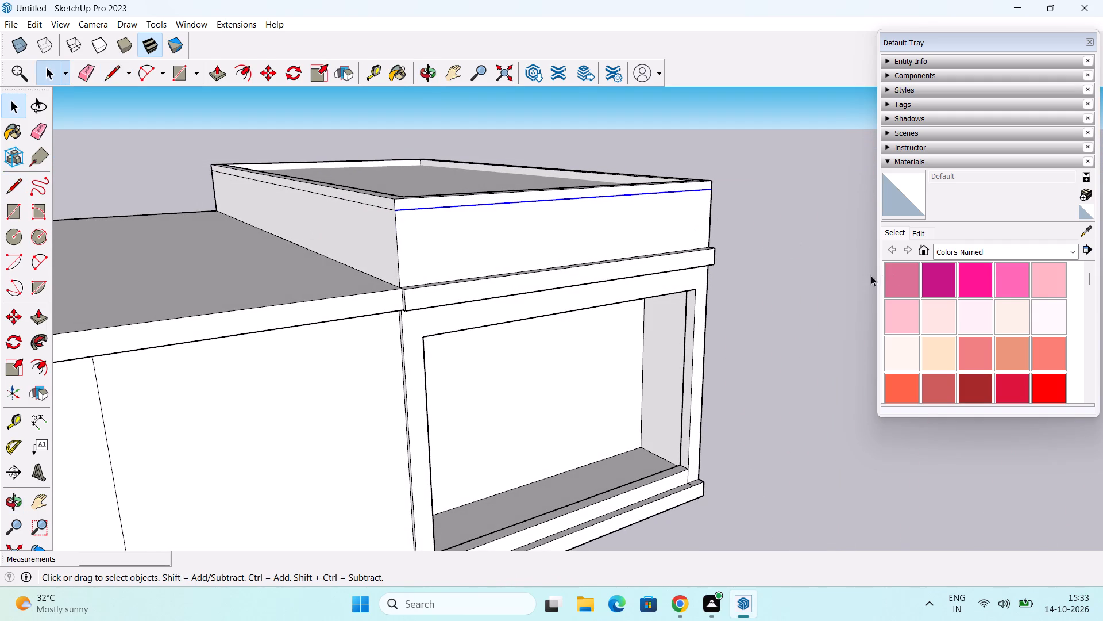
pyautogui.click(834, 275)
# Push/Pull the front face of the parapet top band outward 3".
pyautogui.moveTo(750, 304); pyautogui.dragTo(639, 284, button='middle')
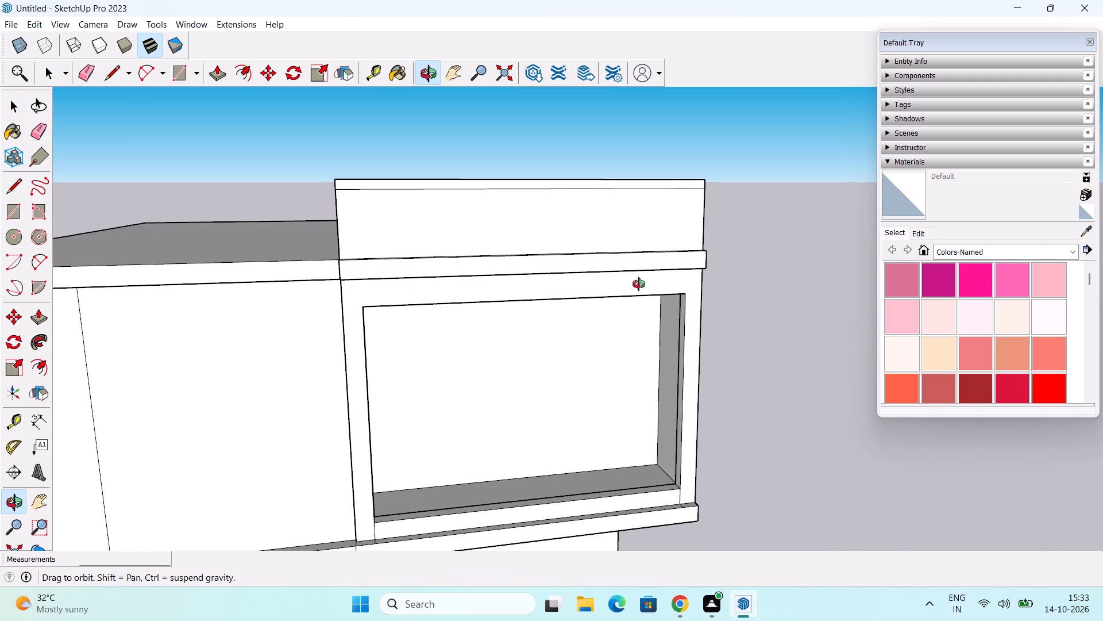
pyautogui.moveTo(639, 284); pyautogui.dragTo(587, 344, button='middle')
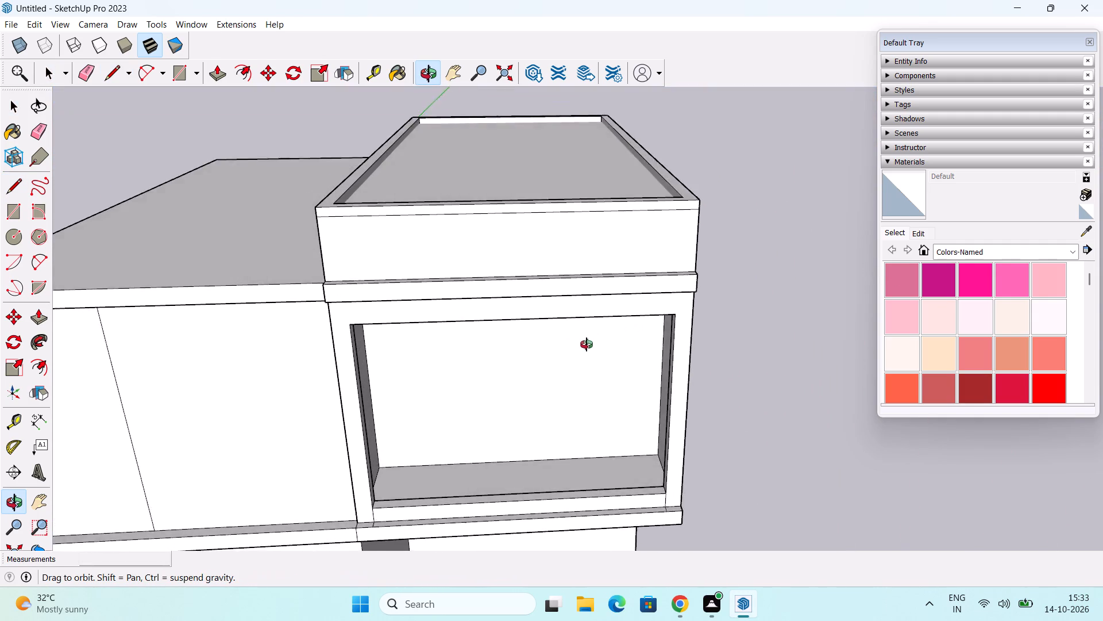
pyautogui.moveTo(587, 344); pyautogui.dragTo(574, 382, button='middle')
pyautogui.scroll(2, 576, 256)
pyautogui.moveTo(800, 162); pyautogui.dragTo(798, 164, button='middle')
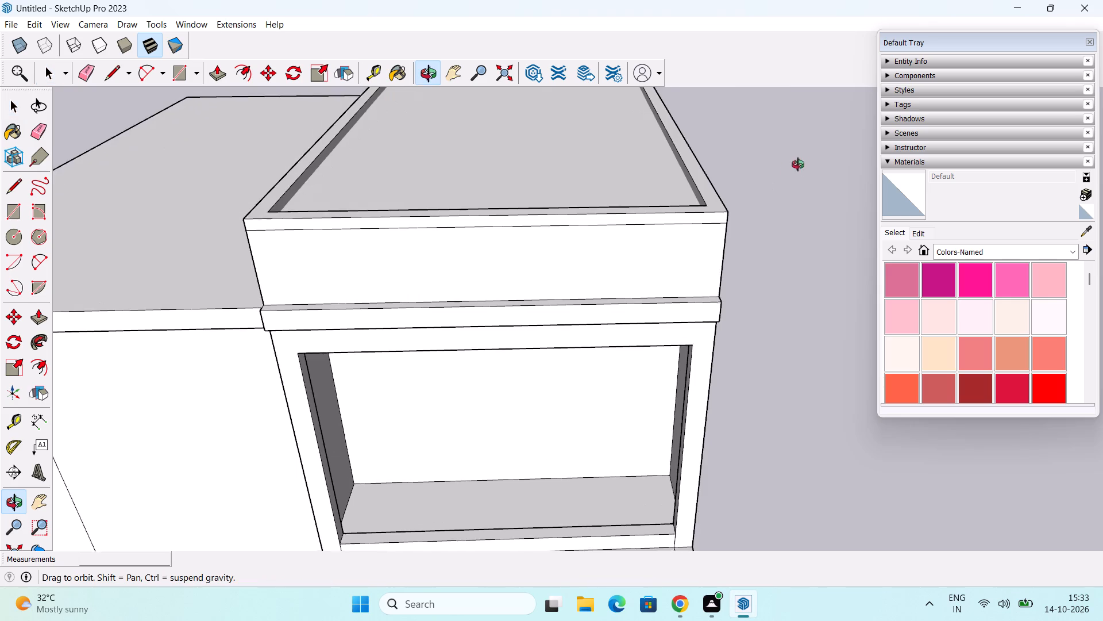
pyautogui.moveTo(798, 164); pyautogui.dragTo(688, 193, button='middle')
pyautogui.press('p')
pyautogui.scroll(3, 628, 227)
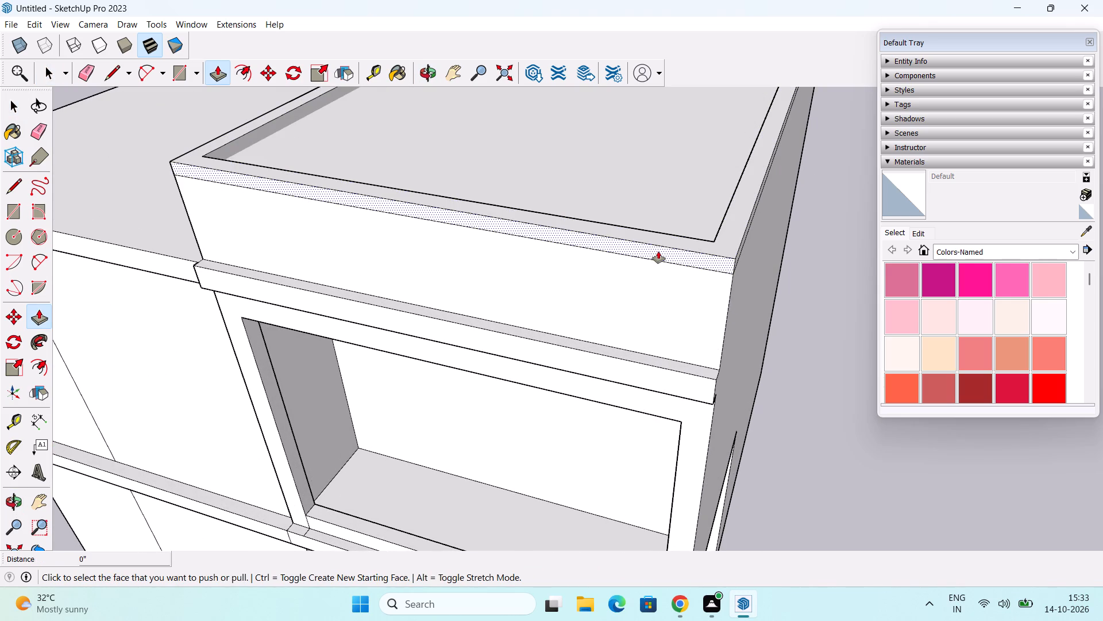
pyautogui.click(658, 251)
pyautogui.write('3"')
pyautogui.press('Return')
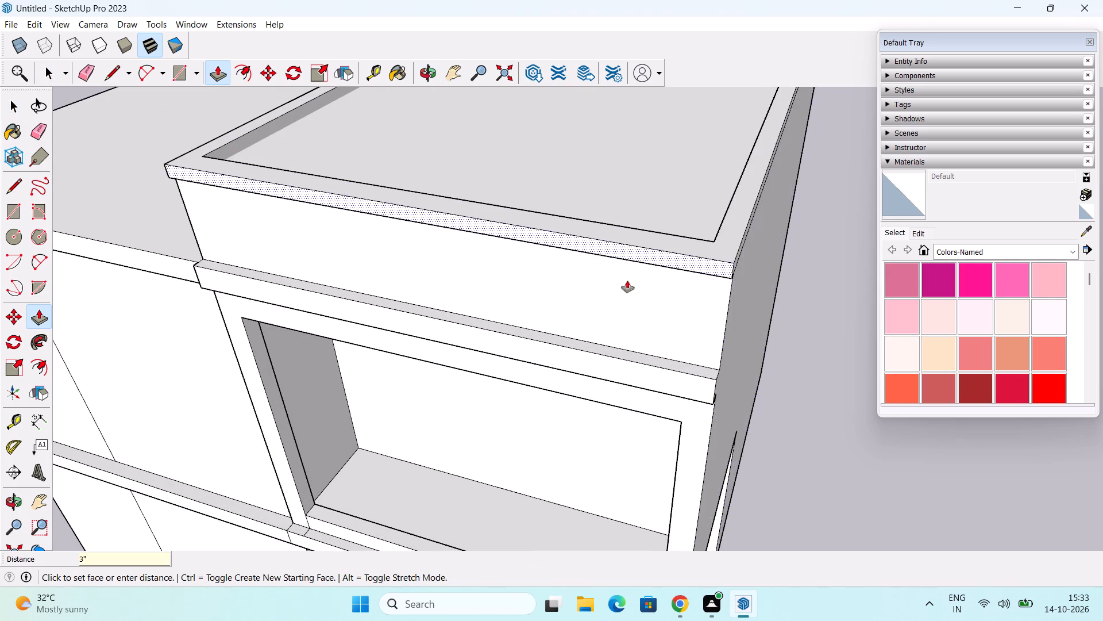
# Push/Pull both long side faces of the parapet top band outward by the same 3".
pyautogui.moveTo(654, 315); pyautogui.dragTo(564, 216, button='middle')
pyautogui.doubleClick(672, 180)
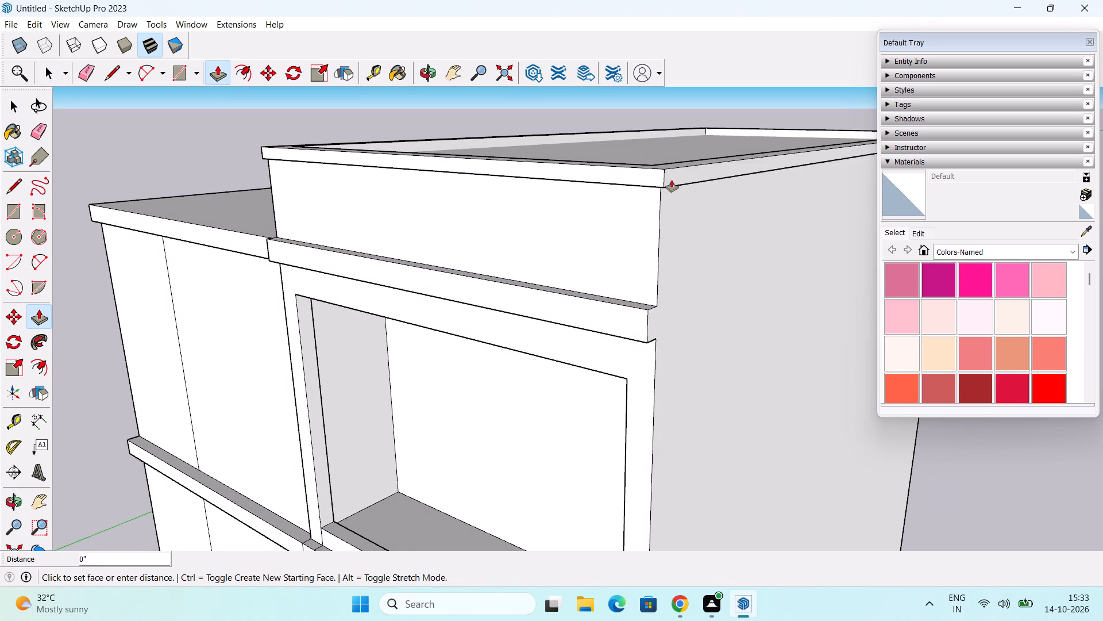
pyautogui.moveTo(550, 211); pyautogui.dragTo(730, 232, button='middle')
pyautogui.moveTo(425, 223); pyautogui.dragTo(598, 229, button='middle')
pyautogui.moveTo(385, 218); pyautogui.dragTo(516, 225, button='middle')
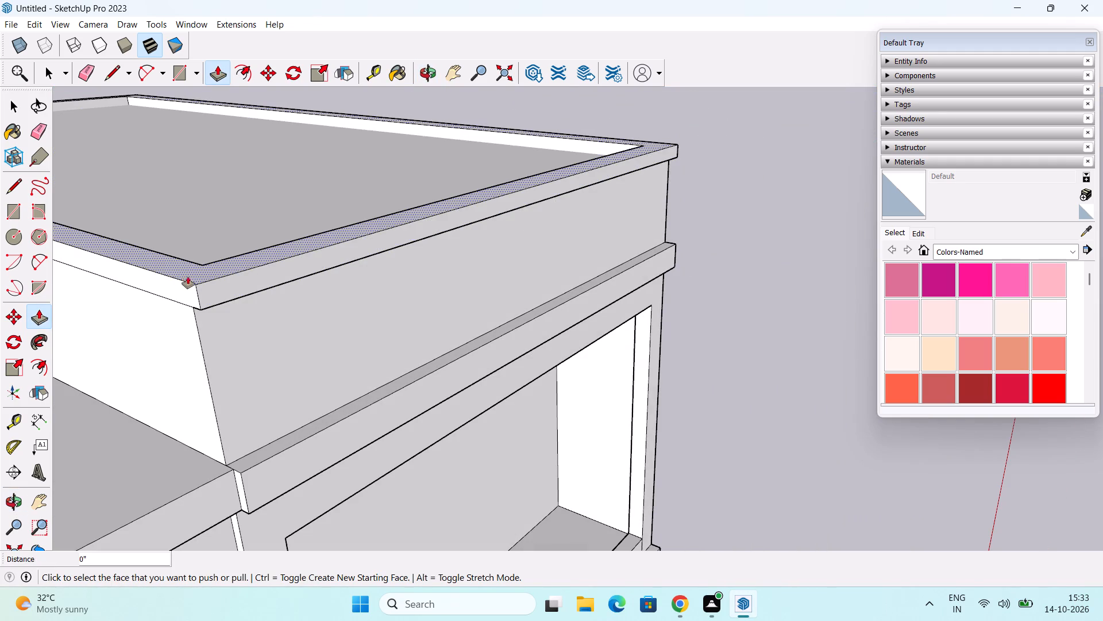
pyautogui.doubleClick(186, 285)
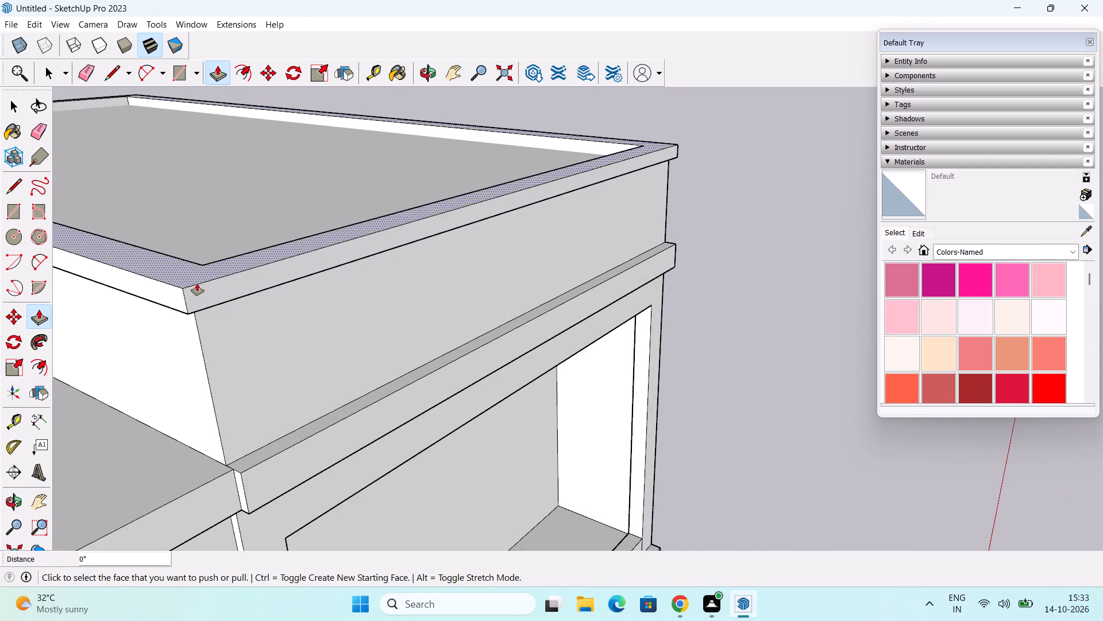
# Push/Pull the rear face of the parapet top band outward by the same 3".
pyautogui.keyDown('shift'); pyautogui.moveTo(197, 283); pyautogui.dragTo(542, 256, button='middle'); pyautogui.keyUp('shift')
pyautogui.scroll(-3, 459, 262)
pyautogui.moveTo(264, 289); pyautogui.dragTo(560, 306, button='middle')
pyautogui.moveTo(292, 272); pyautogui.dragTo(629, 312, button='middle')
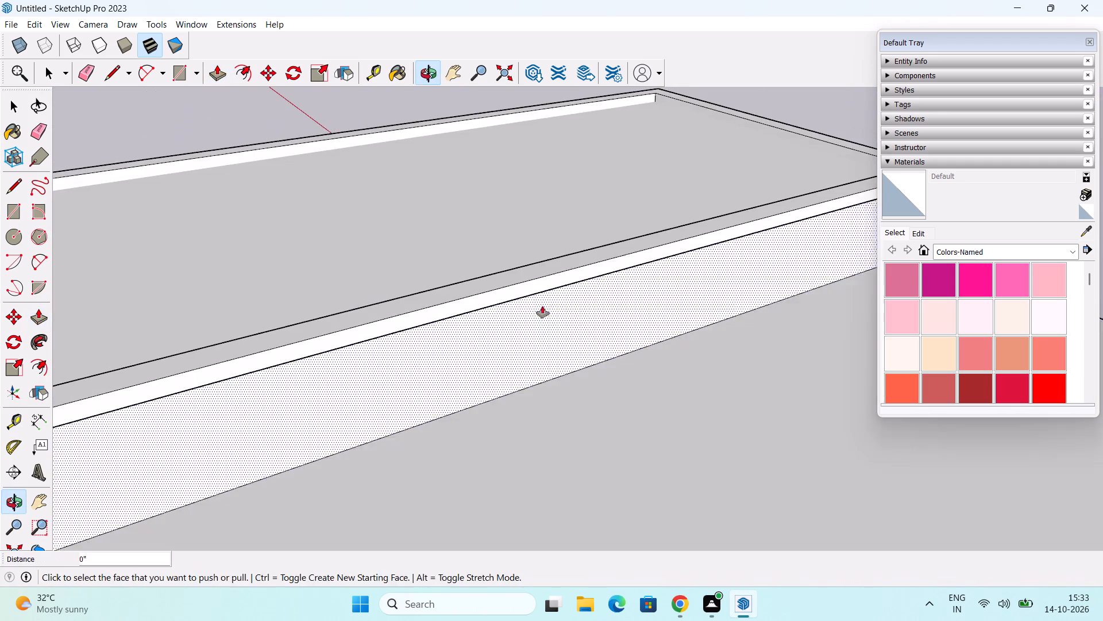
pyautogui.keyDown('shift'); pyautogui.moveTo(356, 283); pyautogui.dragTo(835, 247, button='middle'); pyautogui.keyUp('shift')
pyautogui.moveTo(545, 351); pyautogui.dragTo(583, 327, button='middle')
pyautogui.moveTo(568, 376); pyautogui.dragTo(607, 244, button='middle')
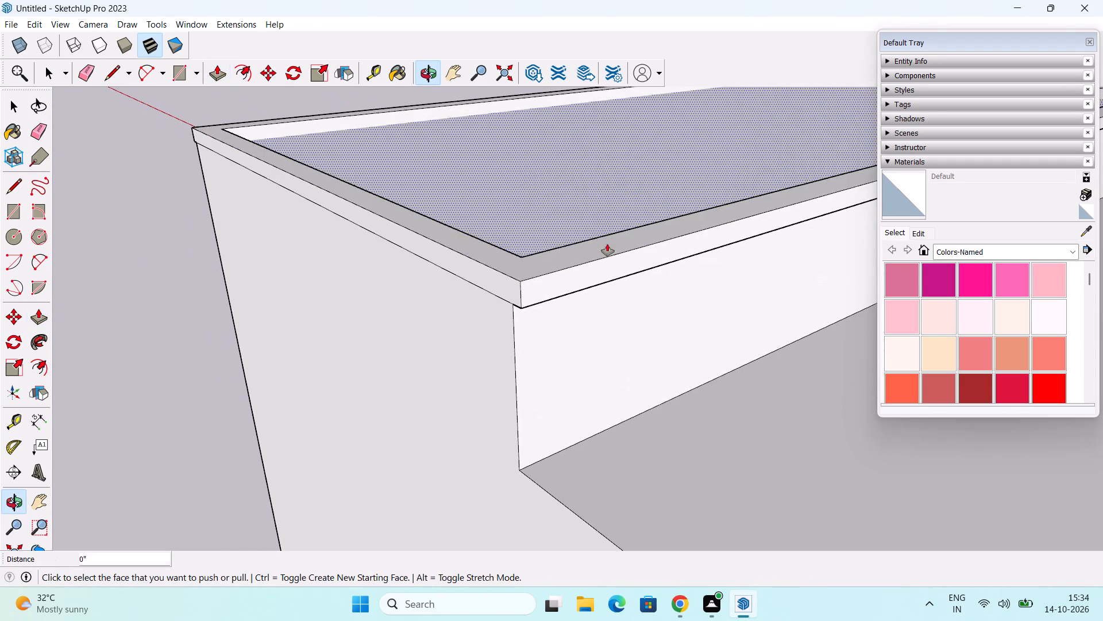
pyautogui.doubleClick(507, 285)
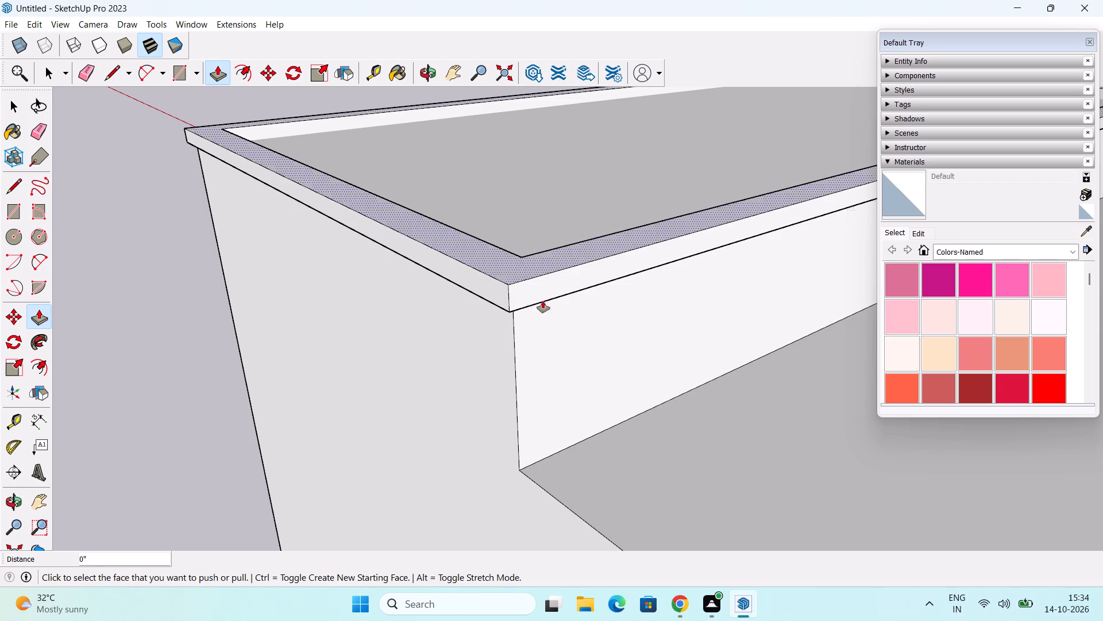
# Examine the projecting parapet band around the raised block, including its corners and the recessed top, from several sides.
pyautogui.scroll(-1, 566, 322)
pyautogui.moveTo(613, 344); pyautogui.dragTo(182, 295, button='middle')
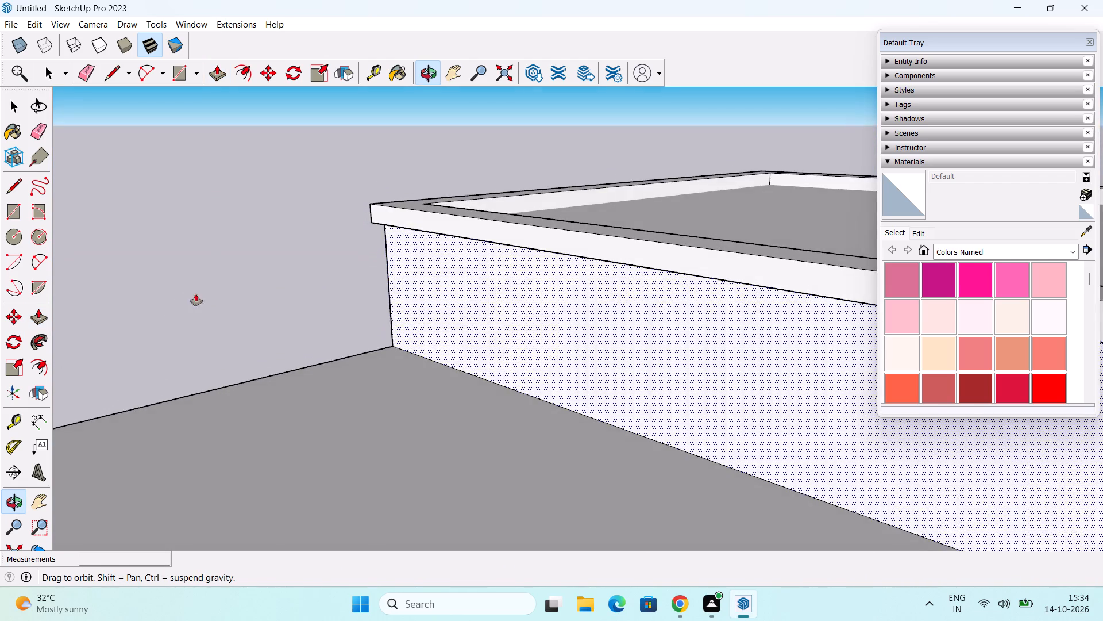
pyautogui.scroll(-2, 290, 285)
pyautogui.scroll(-4, 546, 319)
pyautogui.keyDown('shift'); pyautogui.moveTo(589, 355); pyautogui.dragTo(373, 203, button='middle'); pyautogui.keyUp('shift')
pyautogui.scroll(-7, 405, 200)
pyautogui.moveTo(512, 273); pyautogui.dragTo(300, 298, button='middle')
pyautogui.press('space')
pyautogui.click(315, 130)
pyautogui.keyDown('shift'); pyautogui.moveTo(536, 320); pyautogui.dragTo(394, 197, button='middle'); pyautogui.keyUp('shift')
pyautogui.scroll(-2, 535, 268)
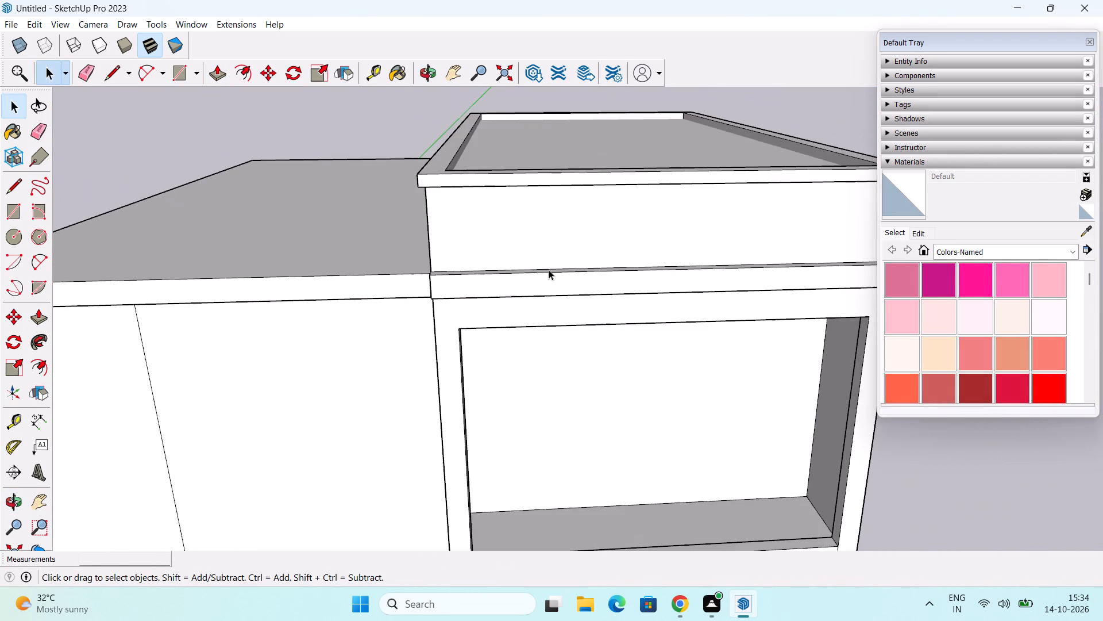
pyautogui.scroll(-3, 549, 270)
pyautogui.moveTo(569, 302); pyautogui.dragTo(406, 395, button='middle')
pyautogui.moveTo(473, 301); pyautogui.dragTo(448, 341, button='middle')
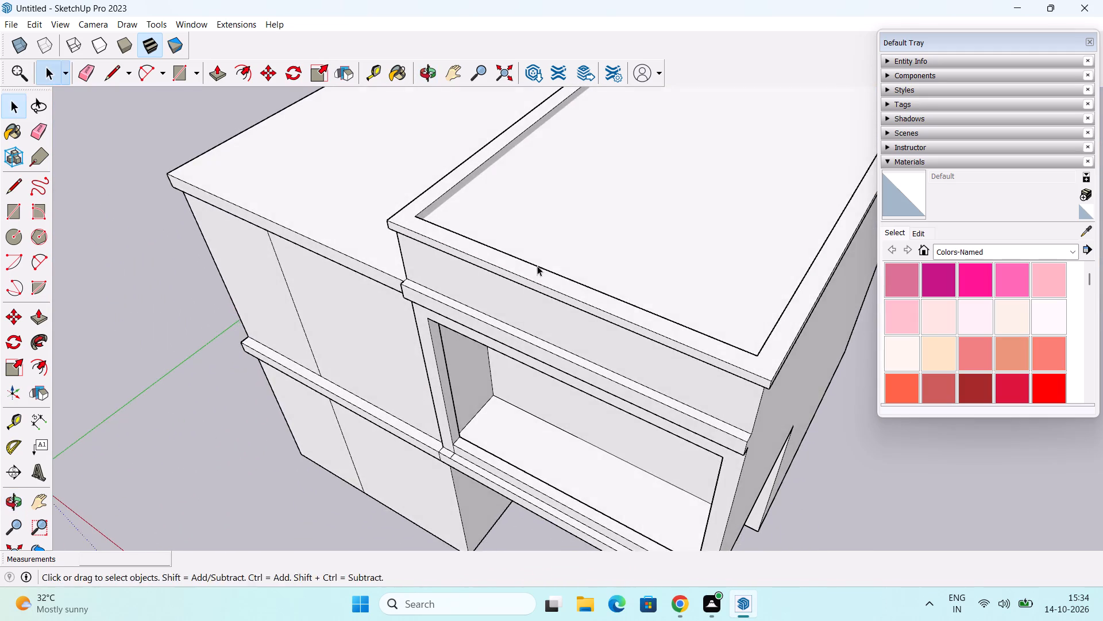
pyautogui.moveTo(537, 266); pyautogui.dragTo(443, 290, button='middle')
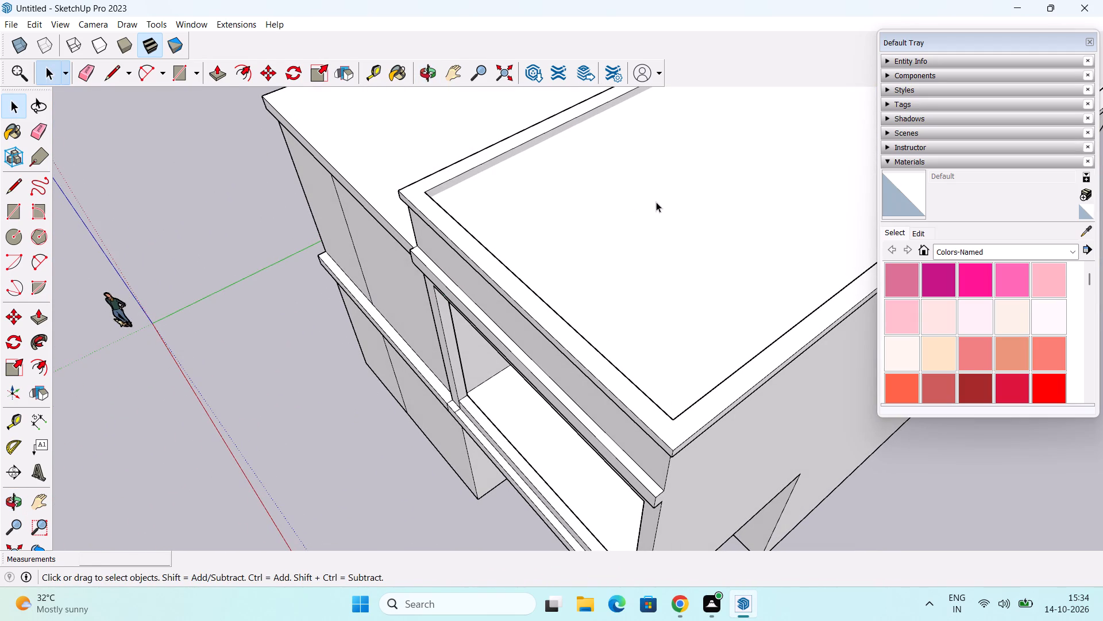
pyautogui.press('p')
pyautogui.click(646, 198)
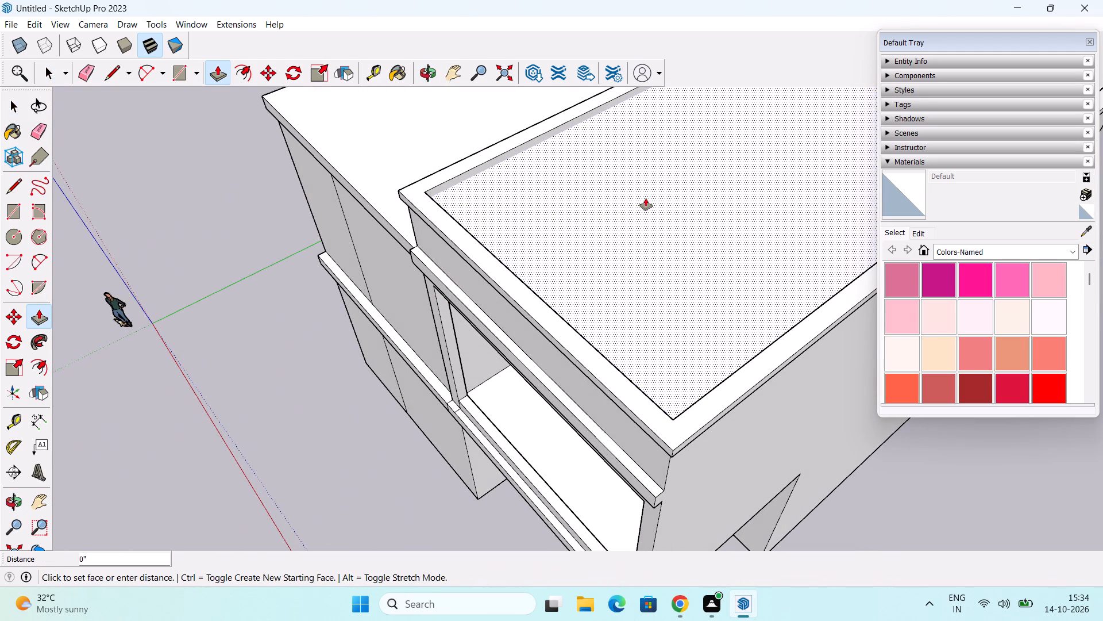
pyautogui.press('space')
# Delete the horizontal face inside the raised block's parapet.
pyautogui.click(638, 210)
pyautogui.press('Delete')
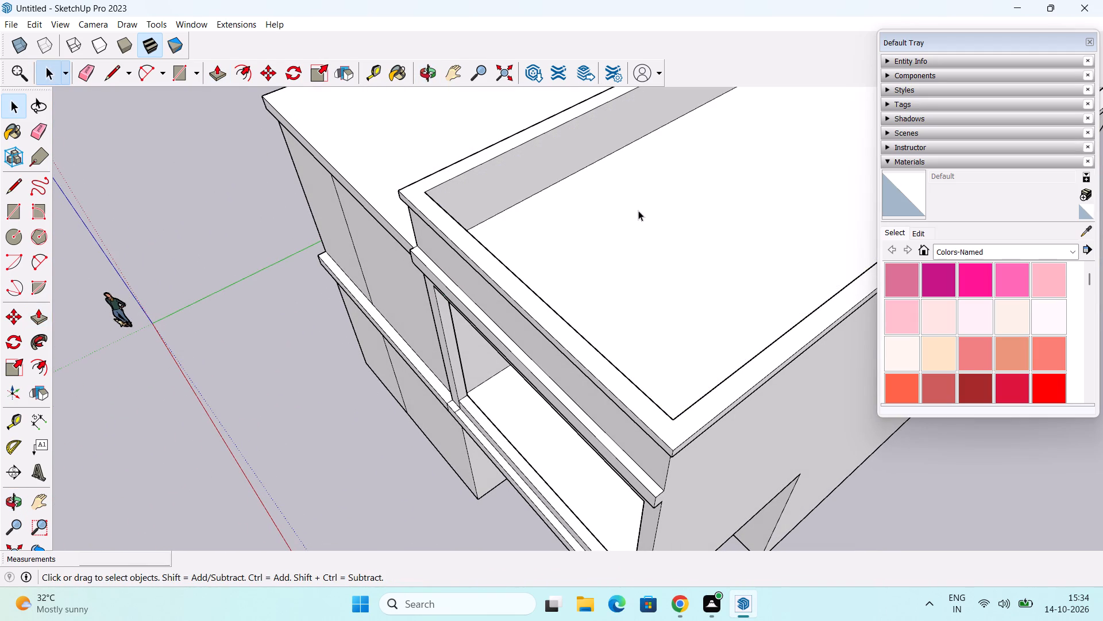
# Examine the opened parapet interior, then the front elevation and overall building mass.
pyautogui.moveTo(635, 213); pyautogui.dragTo(756, 205, button='middle')
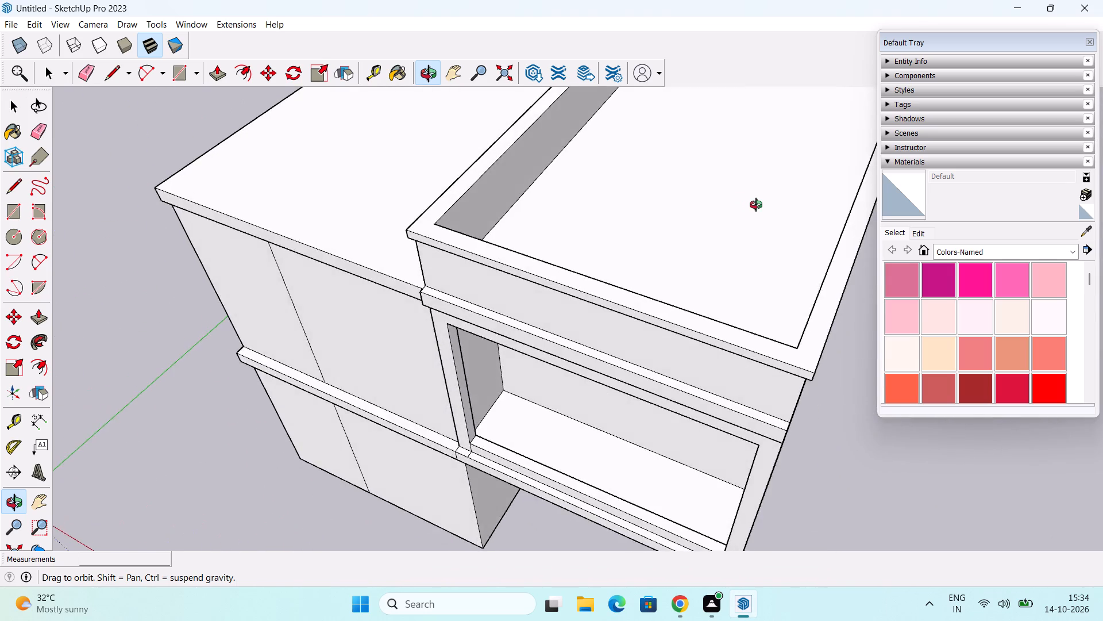
pyautogui.moveTo(756, 205); pyautogui.dragTo(678, 228, button='middle')
pyautogui.scroll(-1, 626, 357)
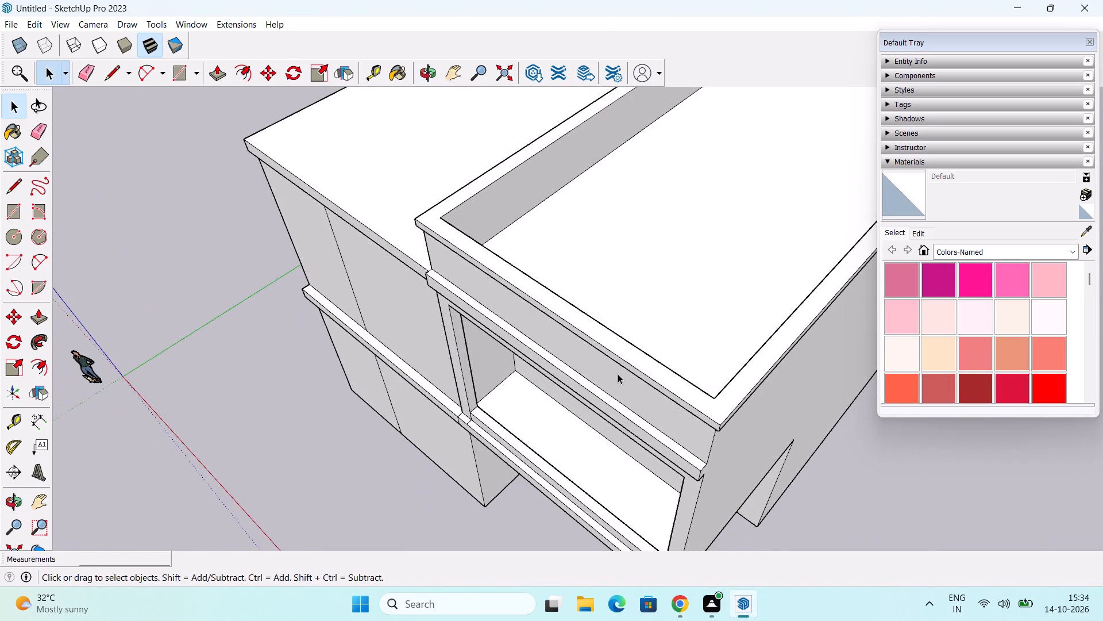
pyautogui.moveTo(617, 374); pyautogui.dragTo(750, 278, button='middle')
pyautogui.scroll(-1, 739, 292)
pyautogui.moveTo(714, 262); pyautogui.dragTo(819, 158, button='middle')
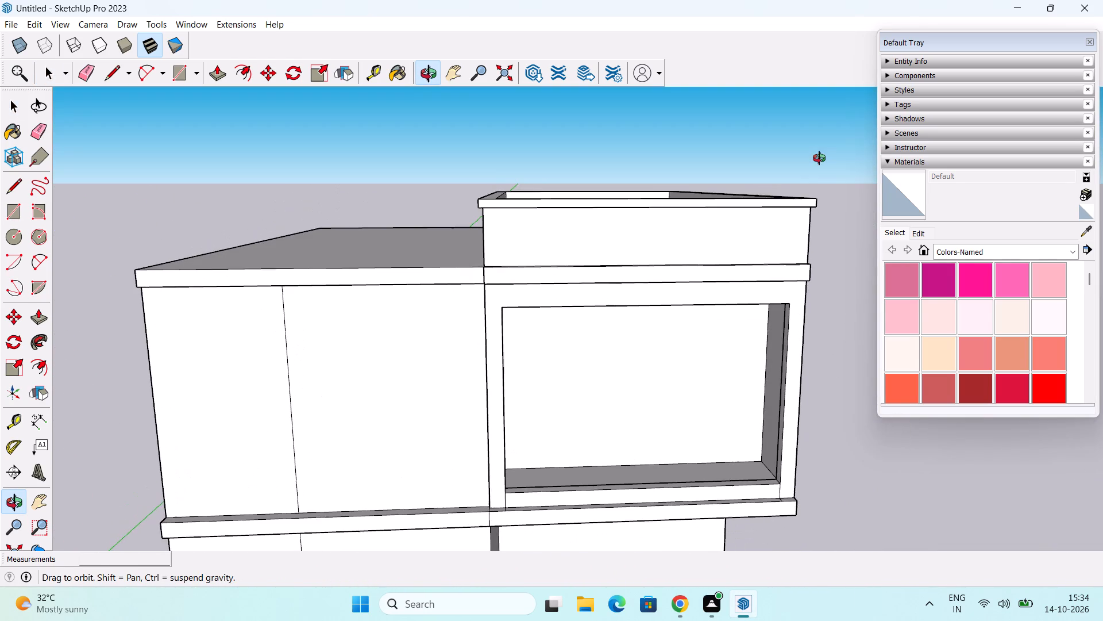
pyautogui.moveTo(819, 158); pyautogui.dragTo(818, 162, button='middle')
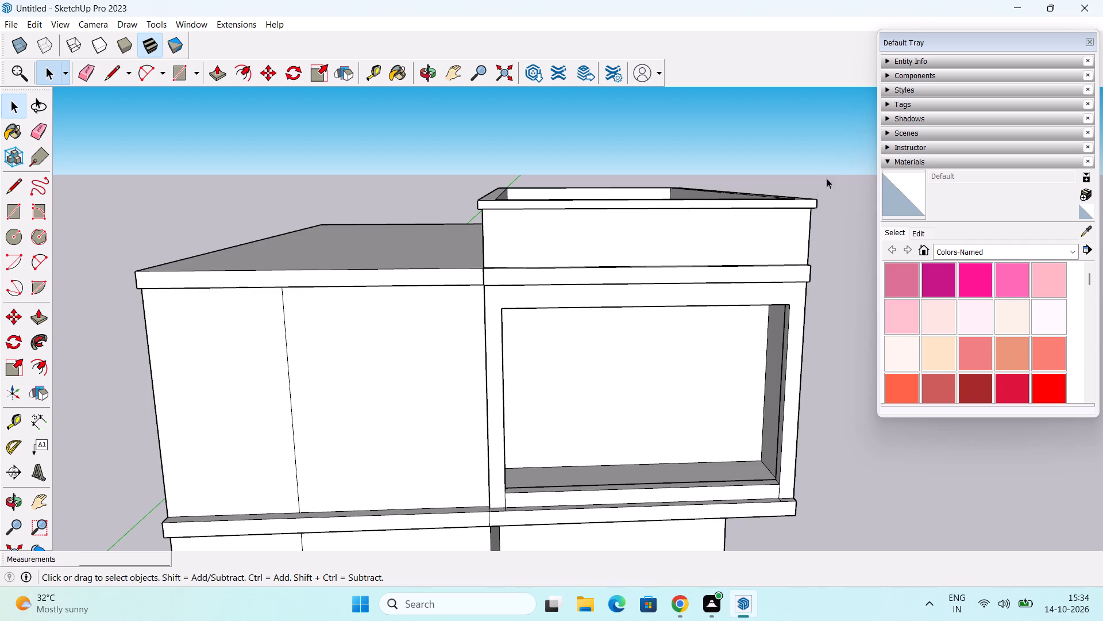
pyautogui.scroll(-1, 743, 248)
pyautogui.moveTo(738, 262); pyautogui.dragTo(653, 214, button='middle')
pyautogui.keyDown('shift'); pyautogui.moveTo(674, 297); pyautogui.dragTo(691, 243, button='middle'); pyautogui.keyUp('shift')
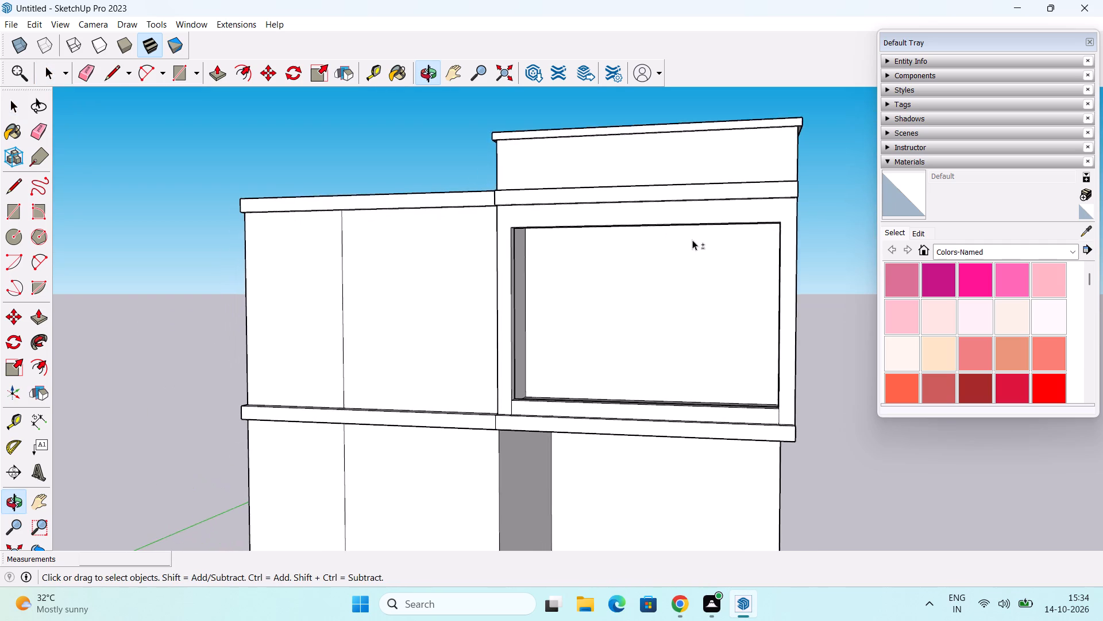
pyautogui.scroll(-4, 697, 240)
pyautogui.moveTo(711, 278); pyautogui.dragTo(761, 336, button='middle')
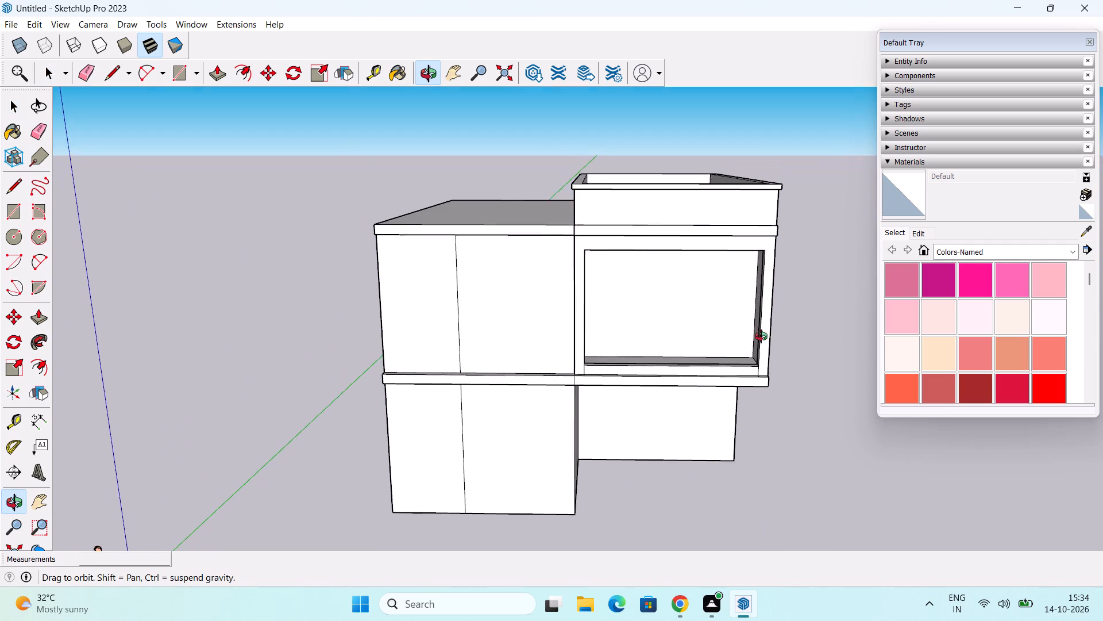
# Examine the building front and the raised block's open parapet from progressively higher angles.
pyautogui.moveTo(761, 336); pyautogui.dragTo(727, 348, button='middle')
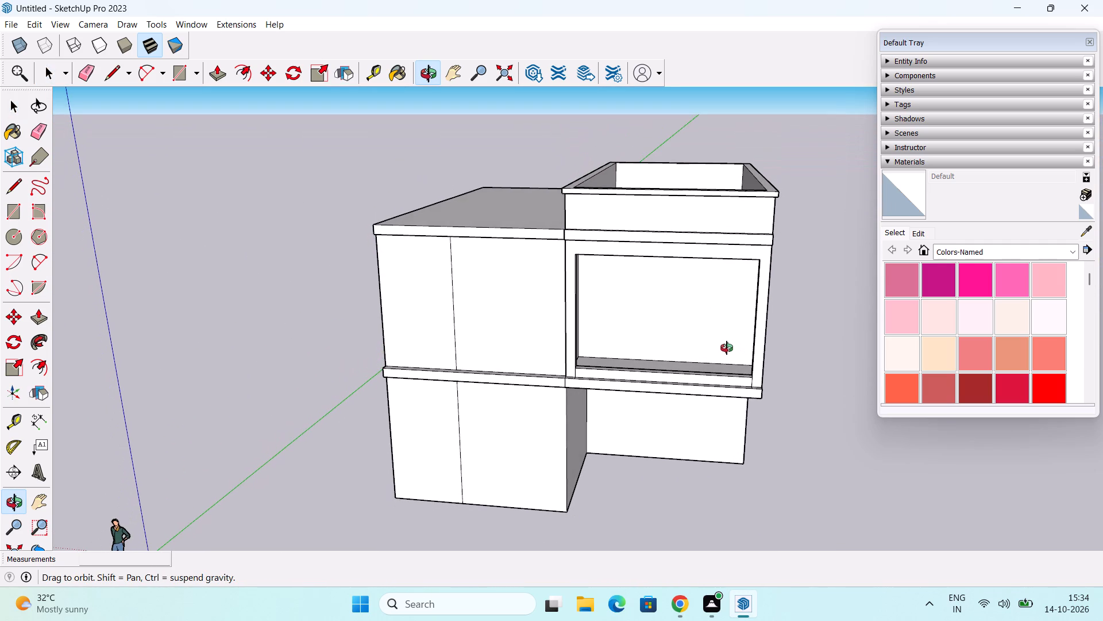
pyautogui.moveTo(727, 348); pyautogui.dragTo(732, 370, button='middle')
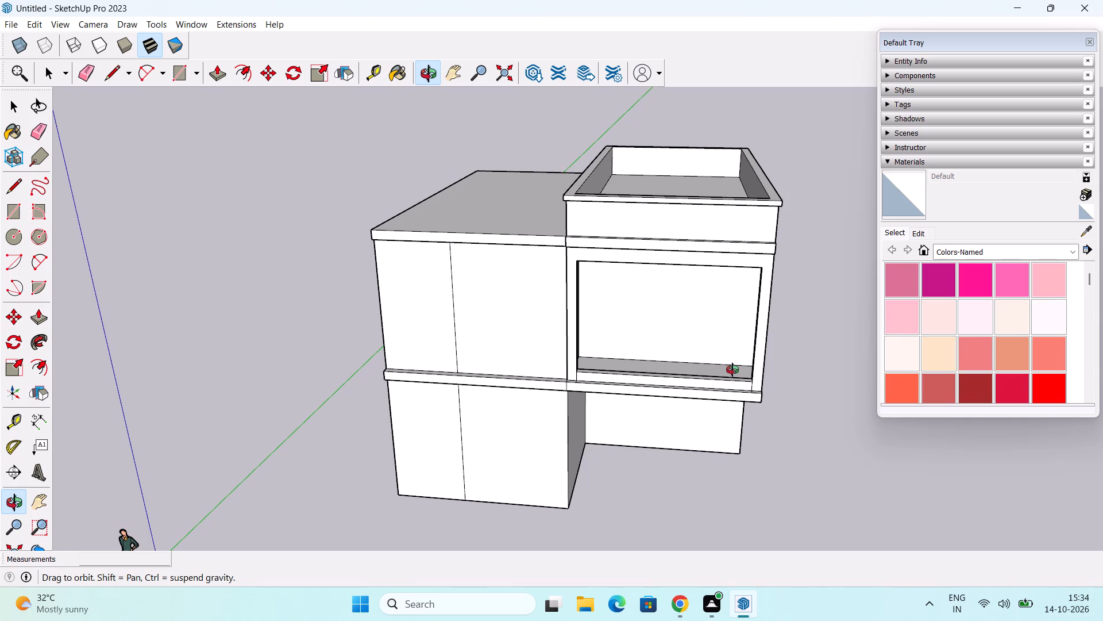
pyautogui.moveTo(732, 370); pyautogui.dragTo(745, 398, button='middle')
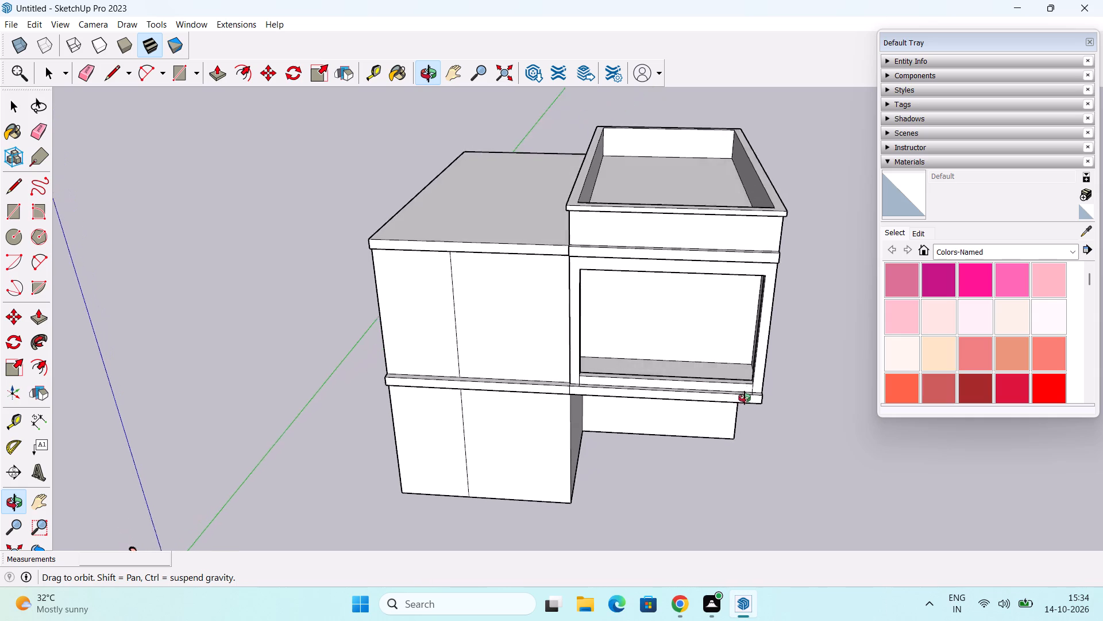
pyautogui.moveTo(745, 398); pyautogui.dragTo(750, 435, button='middle')
pyautogui.moveTo(642, 271); pyautogui.dragTo(606, 316, button='middle')
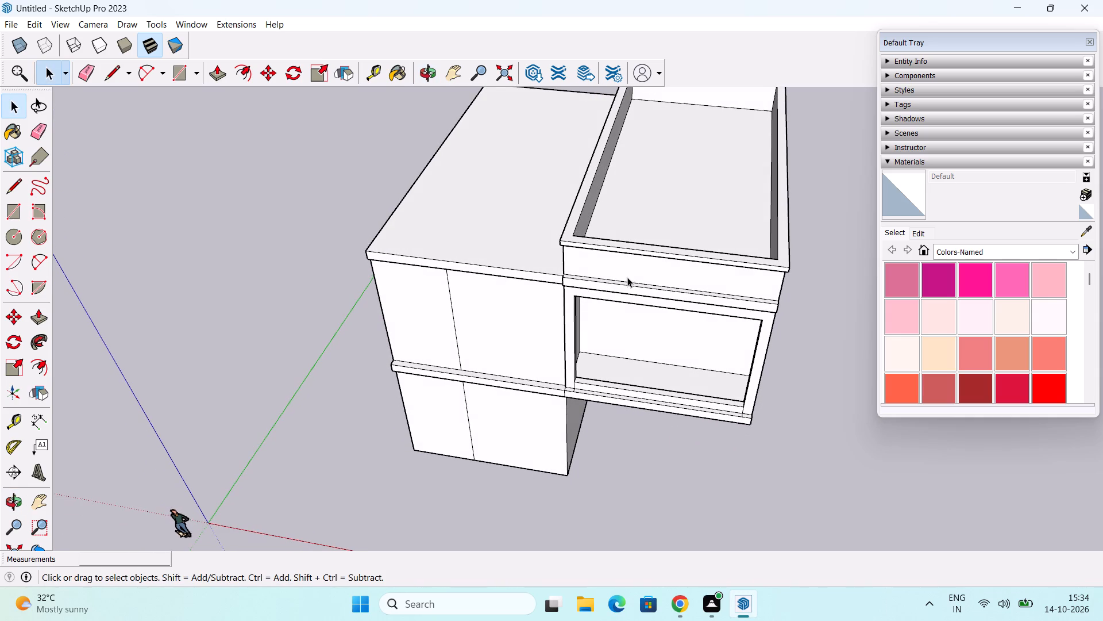
pyautogui.keyDown('shift'); pyautogui.moveTo(646, 250); pyautogui.dragTo(620, 361, button='middle'); pyautogui.keyUp('shift')
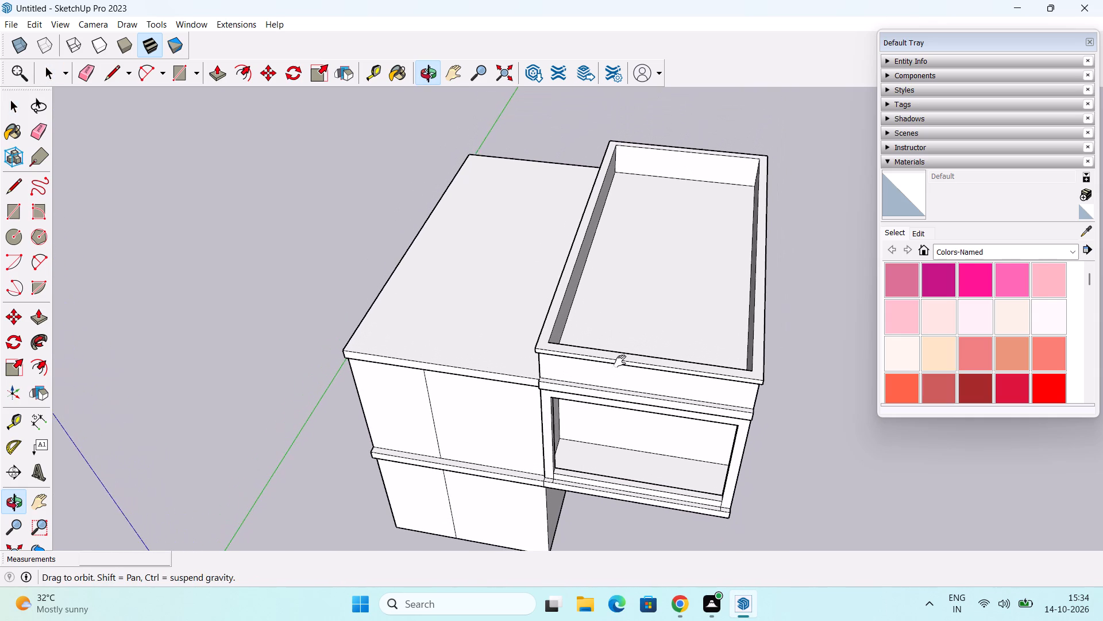
pyautogui.keyDown('shift'); pyautogui.moveTo(620, 361); pyautogui.dragTo(617, 358, button='middle'); pyautogui.keyUp('shift')
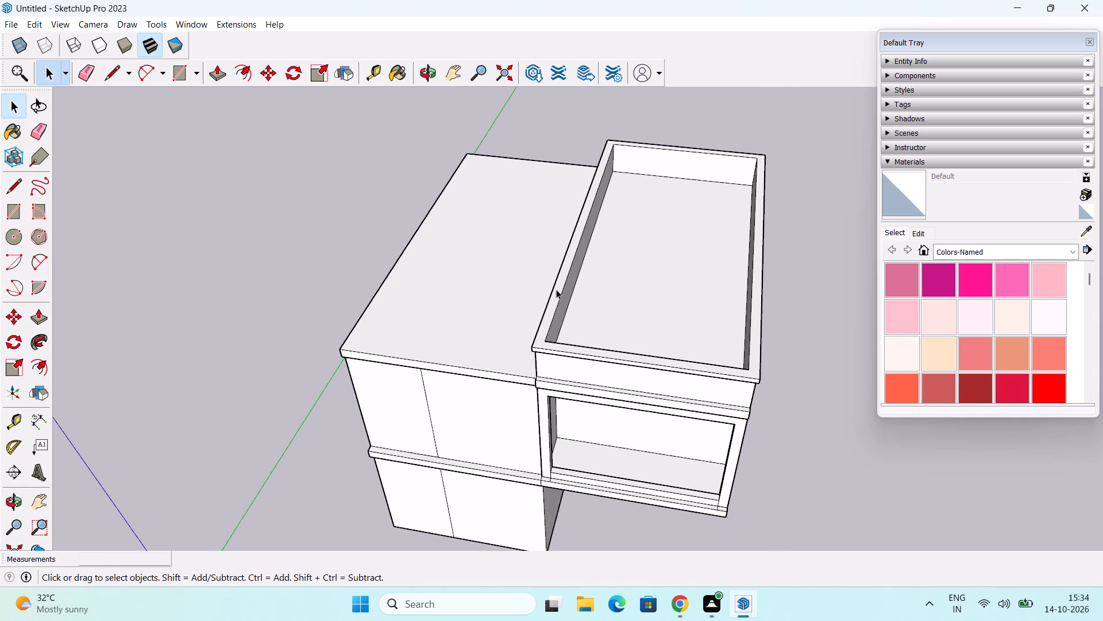
pyautogui.moveTo(562, 325); pyautogui.dragTo(608, 374, button='middle')
# Draw a 1' line across the parapet's top face at the front corner beside the lower roof, from inner corner to outer edge.
pyautogui.scroll(5, 535, 374)
pyautogui.moveTo(563, 356); pyautogui.dragTo(702, 396, button='middle')
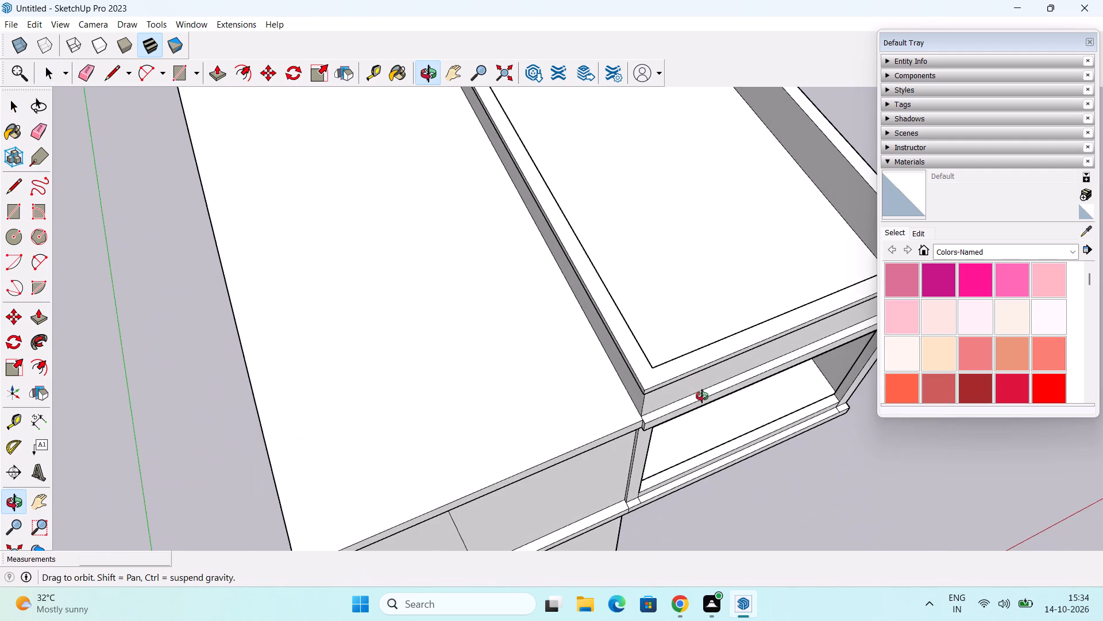
pyautogui.moveTo(702, 396); pyautogui.dragTo(658, 428, button='middle')
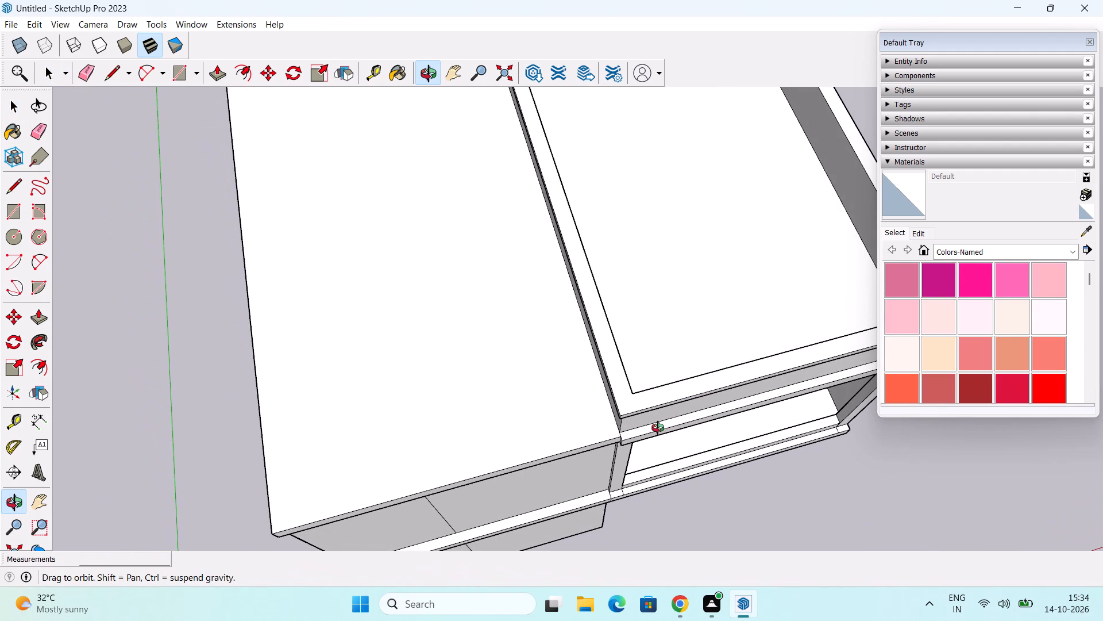
pyautogui.moveTo(658, 428); pyautogui.dragTo(638, 423, button='middle')
pyautogui.moveTo(638, 397); pyautogui.dragTo(623, 405, button='middle')
pyautogui.press('l')
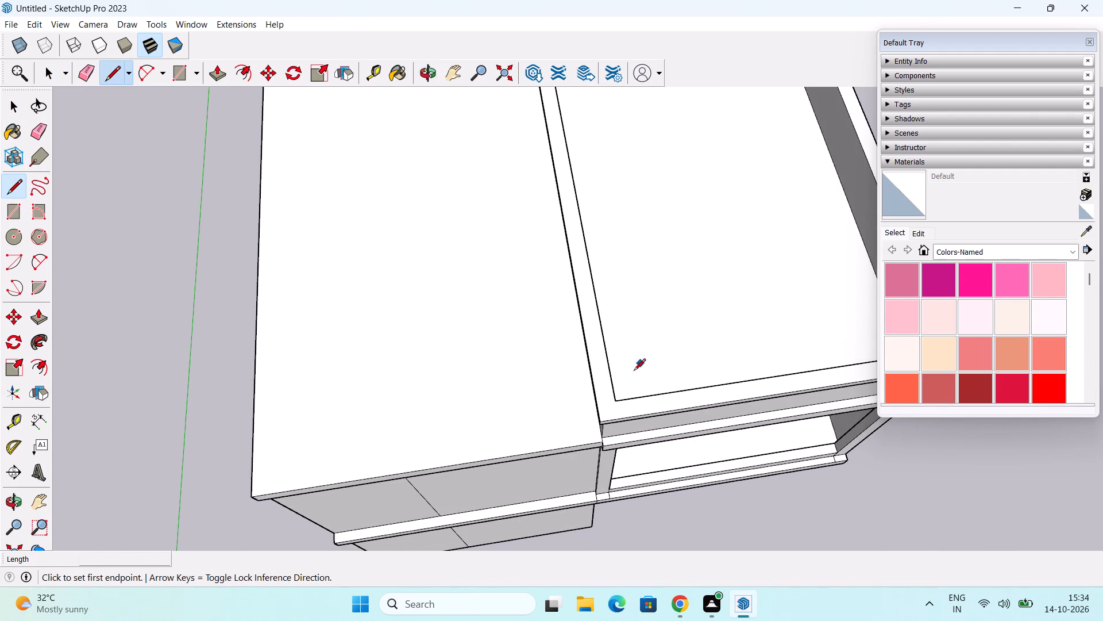
pyautogui.scroll(6, 624, 381)
pyautogui.click(614, 413)
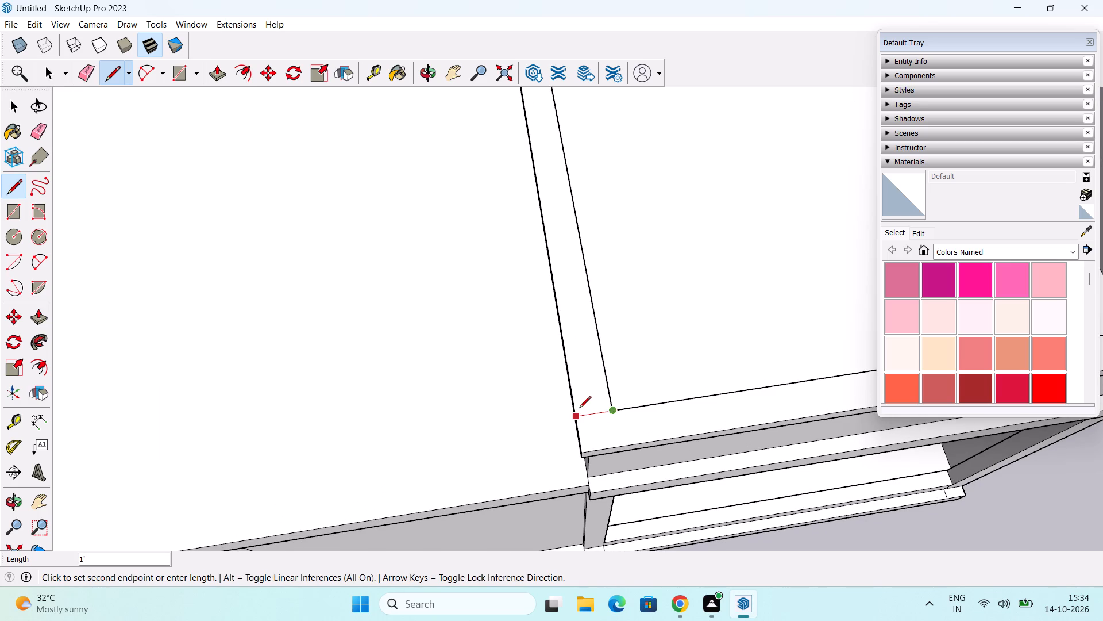
pyautogui.click(579, 413)
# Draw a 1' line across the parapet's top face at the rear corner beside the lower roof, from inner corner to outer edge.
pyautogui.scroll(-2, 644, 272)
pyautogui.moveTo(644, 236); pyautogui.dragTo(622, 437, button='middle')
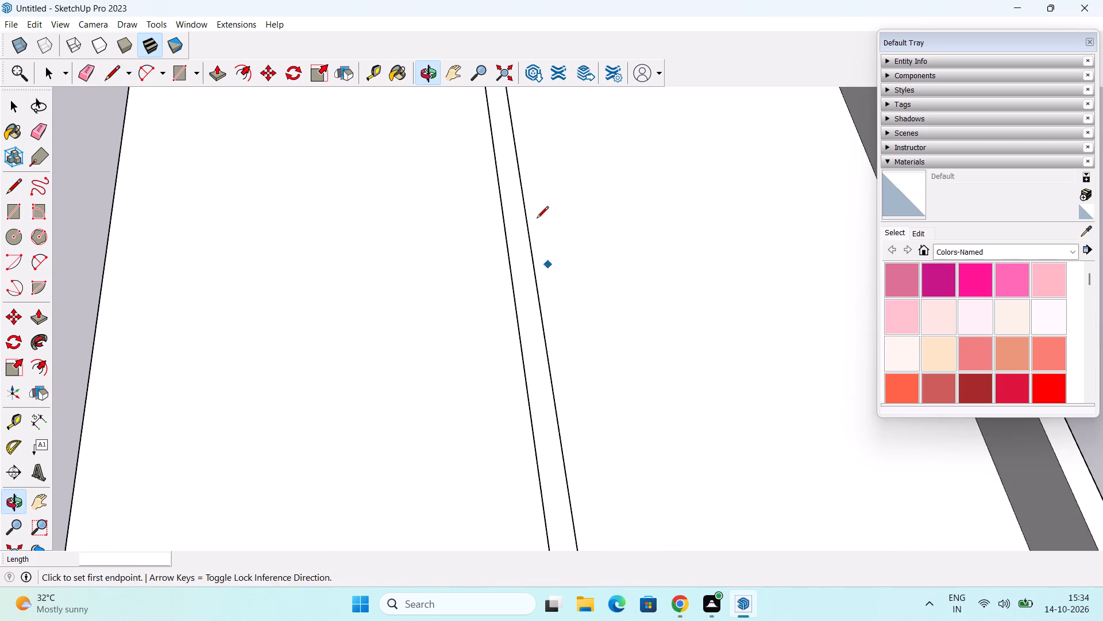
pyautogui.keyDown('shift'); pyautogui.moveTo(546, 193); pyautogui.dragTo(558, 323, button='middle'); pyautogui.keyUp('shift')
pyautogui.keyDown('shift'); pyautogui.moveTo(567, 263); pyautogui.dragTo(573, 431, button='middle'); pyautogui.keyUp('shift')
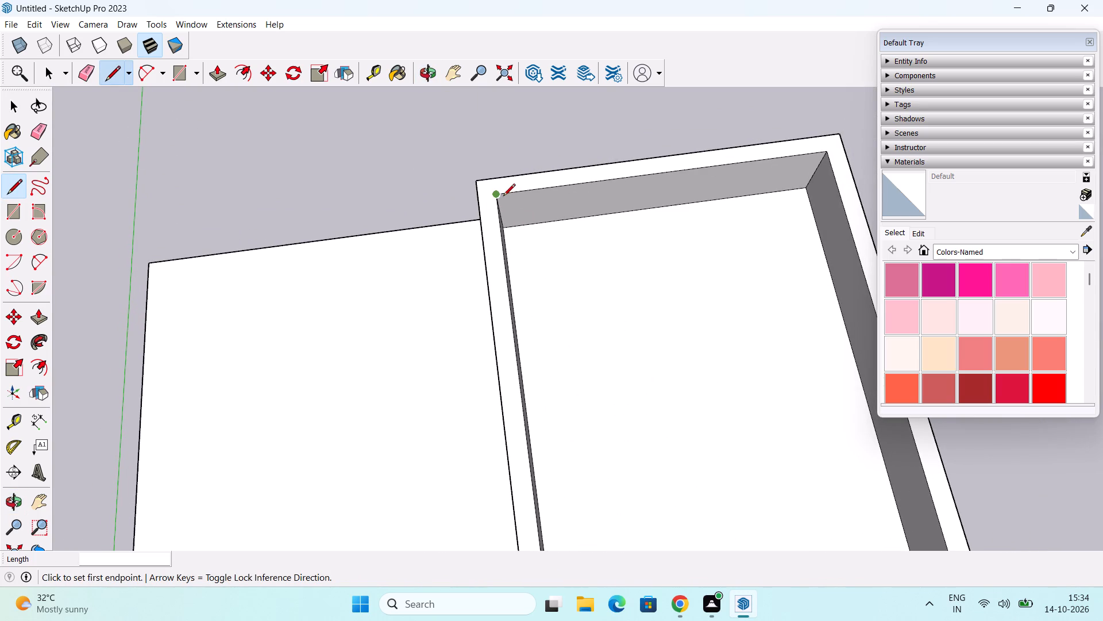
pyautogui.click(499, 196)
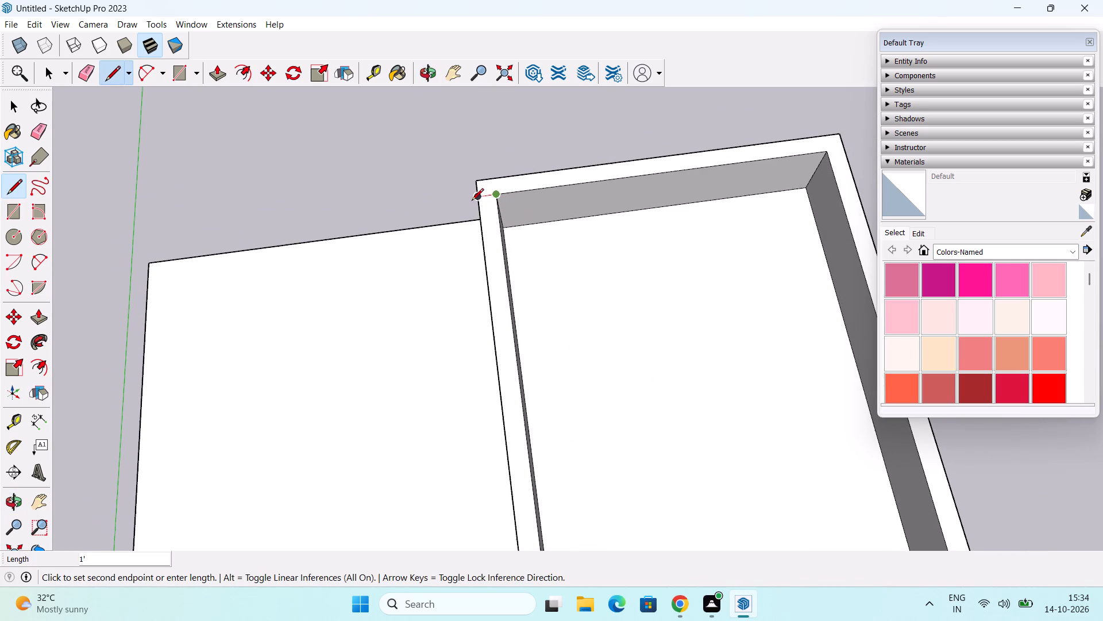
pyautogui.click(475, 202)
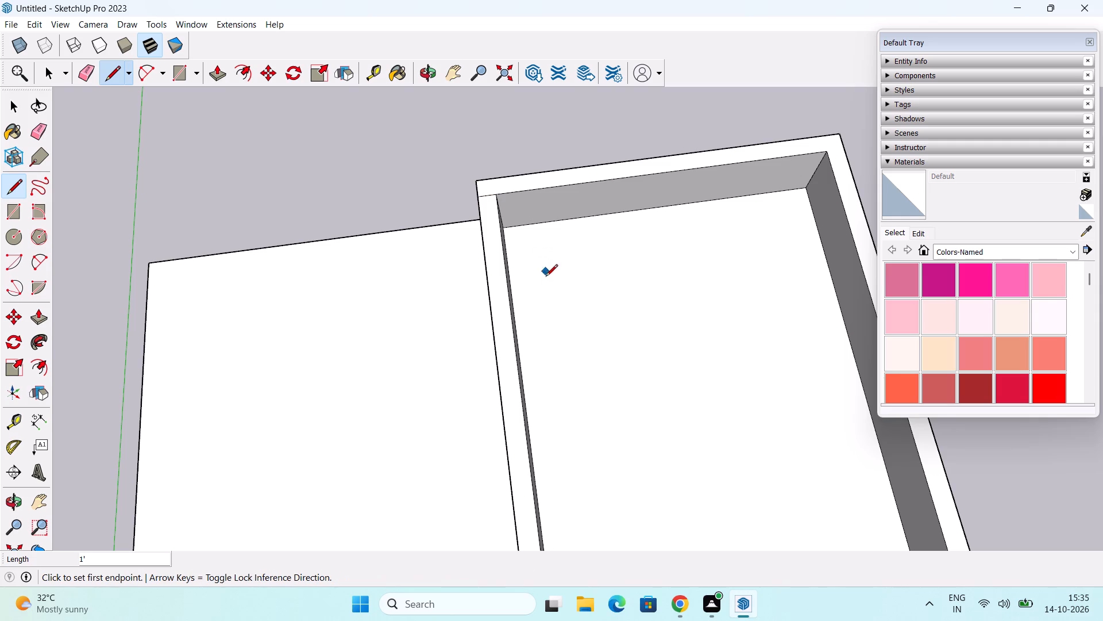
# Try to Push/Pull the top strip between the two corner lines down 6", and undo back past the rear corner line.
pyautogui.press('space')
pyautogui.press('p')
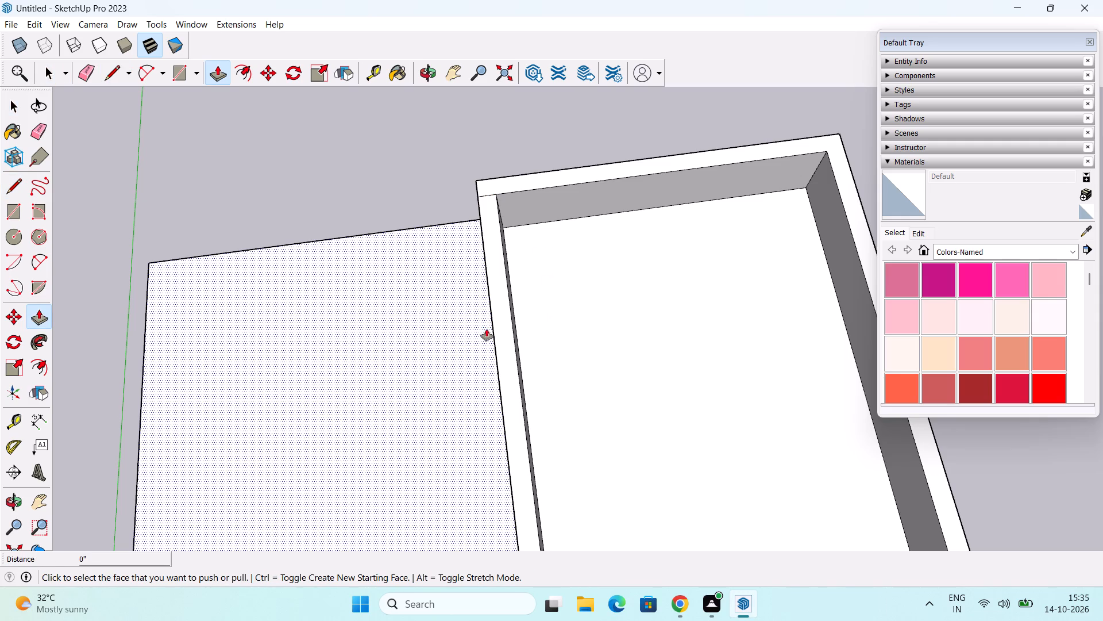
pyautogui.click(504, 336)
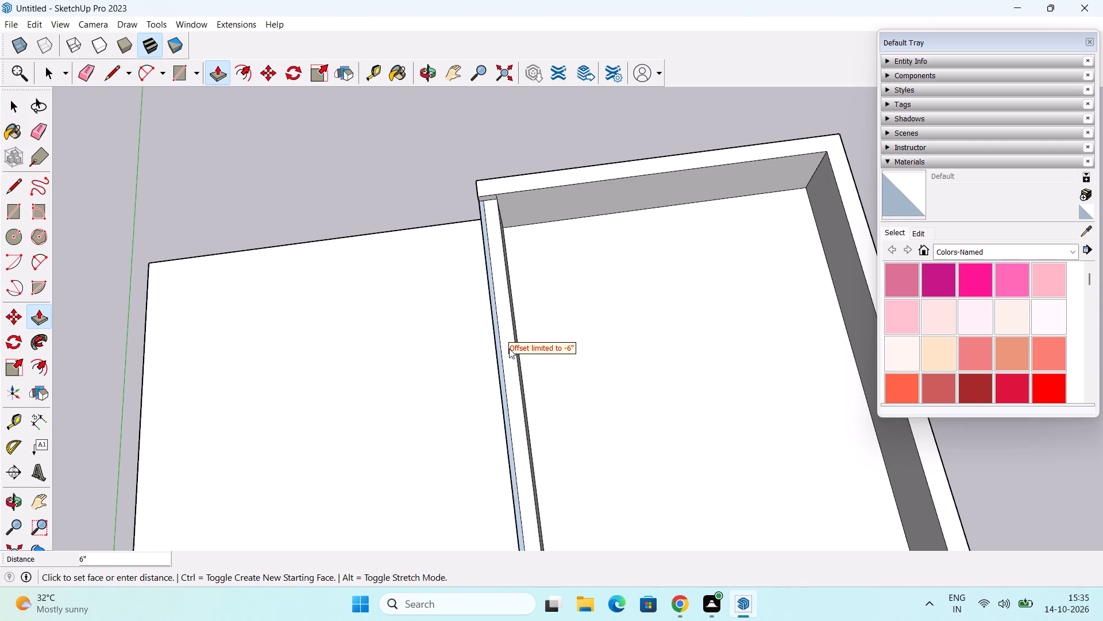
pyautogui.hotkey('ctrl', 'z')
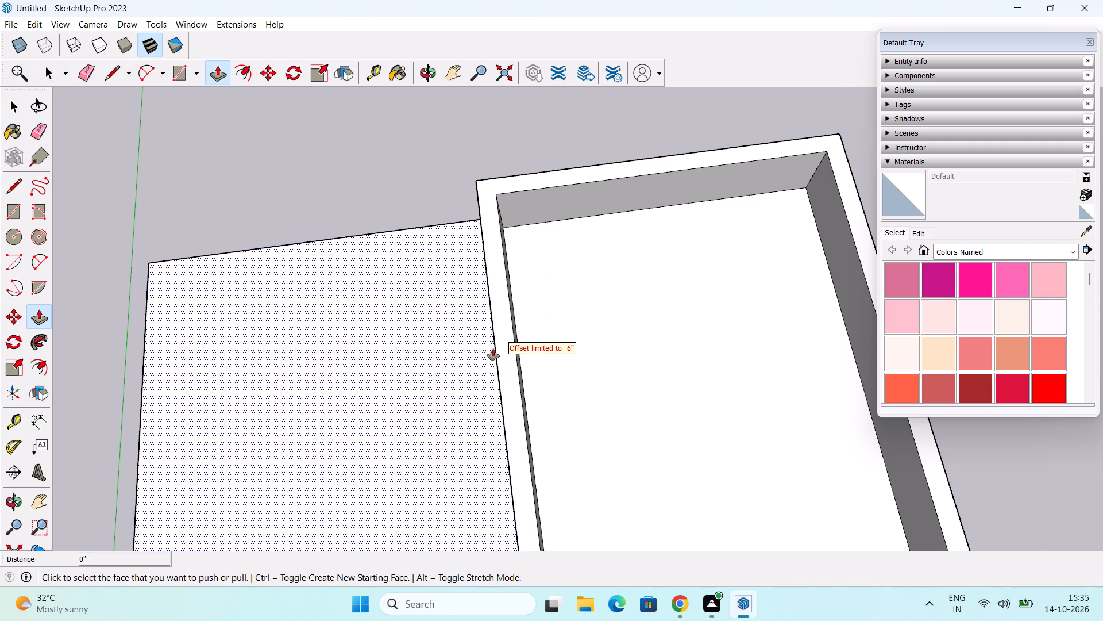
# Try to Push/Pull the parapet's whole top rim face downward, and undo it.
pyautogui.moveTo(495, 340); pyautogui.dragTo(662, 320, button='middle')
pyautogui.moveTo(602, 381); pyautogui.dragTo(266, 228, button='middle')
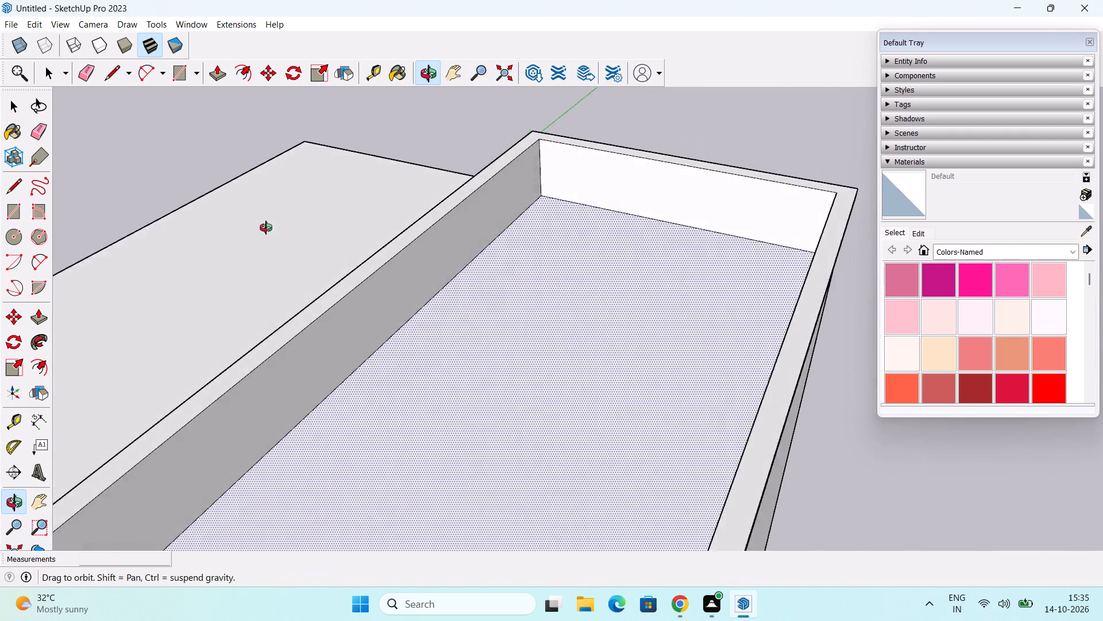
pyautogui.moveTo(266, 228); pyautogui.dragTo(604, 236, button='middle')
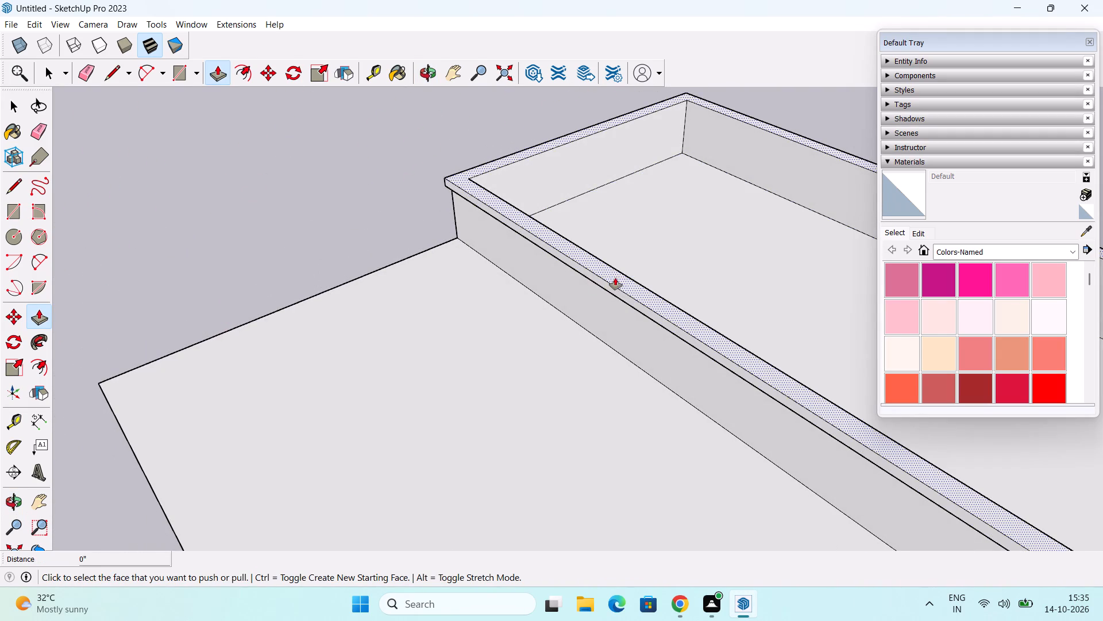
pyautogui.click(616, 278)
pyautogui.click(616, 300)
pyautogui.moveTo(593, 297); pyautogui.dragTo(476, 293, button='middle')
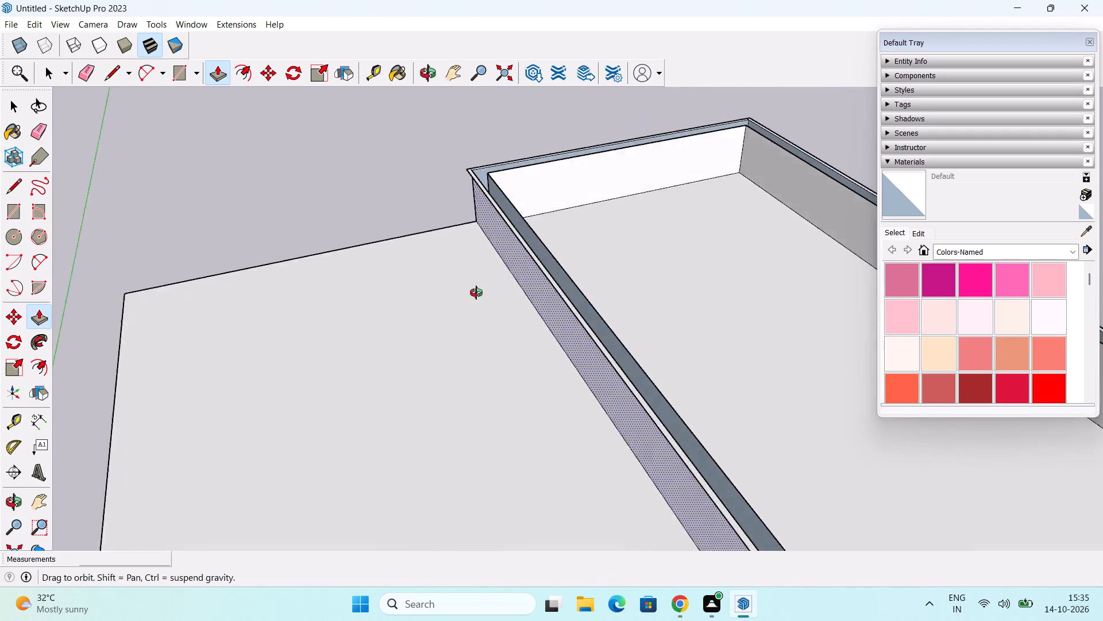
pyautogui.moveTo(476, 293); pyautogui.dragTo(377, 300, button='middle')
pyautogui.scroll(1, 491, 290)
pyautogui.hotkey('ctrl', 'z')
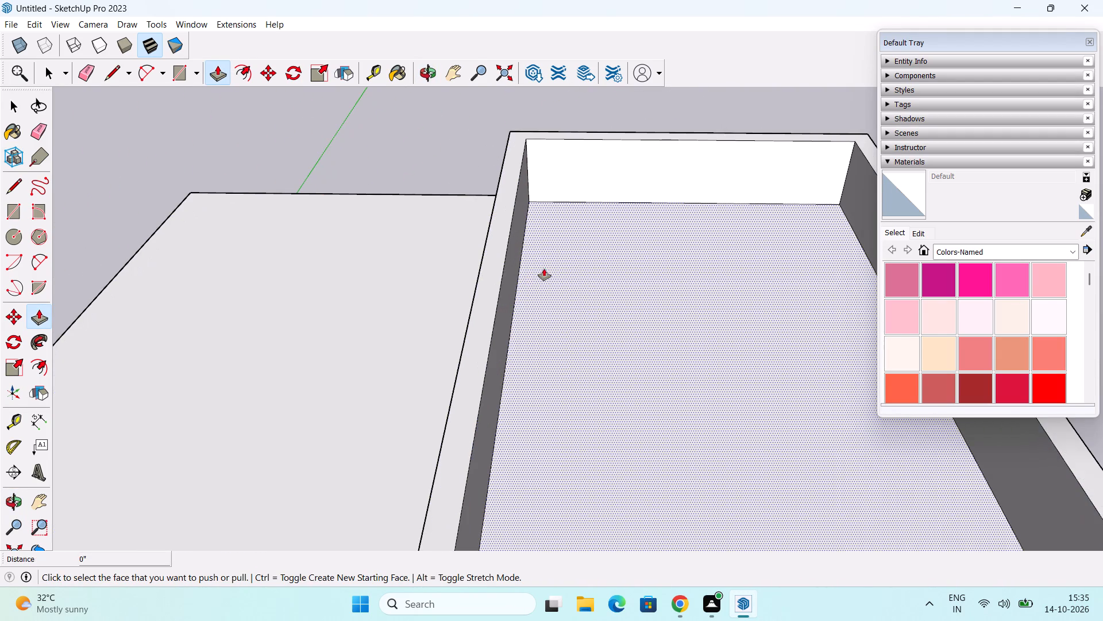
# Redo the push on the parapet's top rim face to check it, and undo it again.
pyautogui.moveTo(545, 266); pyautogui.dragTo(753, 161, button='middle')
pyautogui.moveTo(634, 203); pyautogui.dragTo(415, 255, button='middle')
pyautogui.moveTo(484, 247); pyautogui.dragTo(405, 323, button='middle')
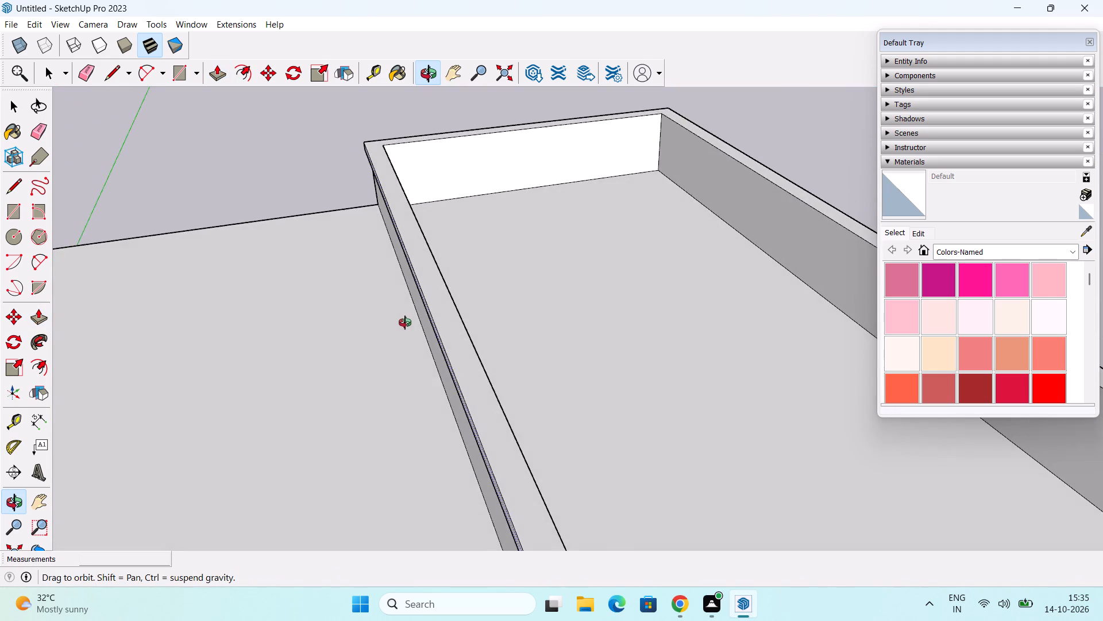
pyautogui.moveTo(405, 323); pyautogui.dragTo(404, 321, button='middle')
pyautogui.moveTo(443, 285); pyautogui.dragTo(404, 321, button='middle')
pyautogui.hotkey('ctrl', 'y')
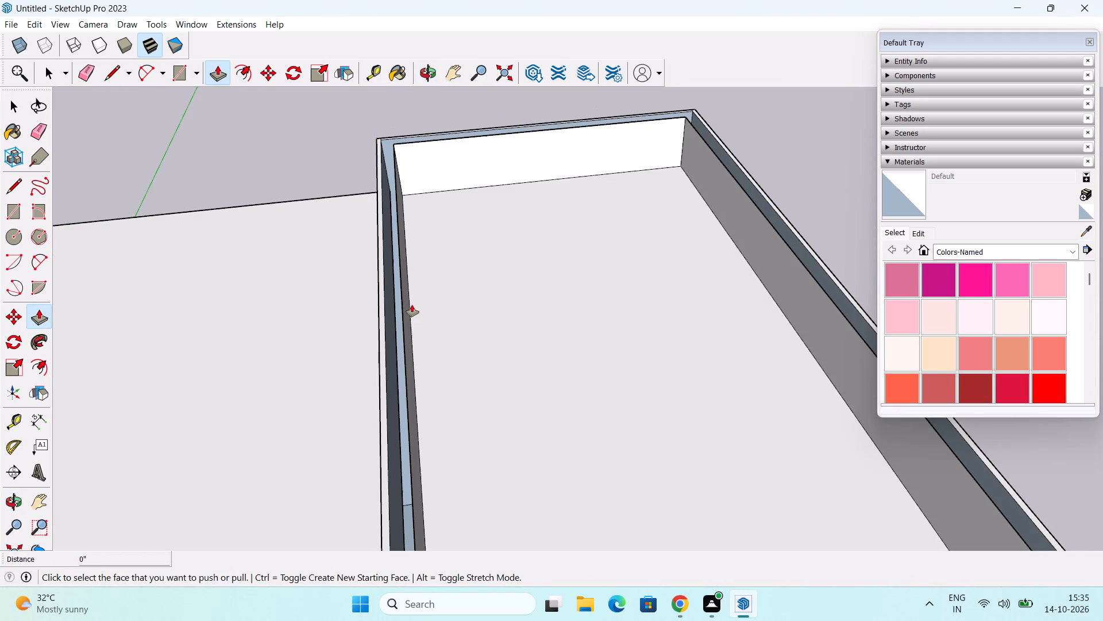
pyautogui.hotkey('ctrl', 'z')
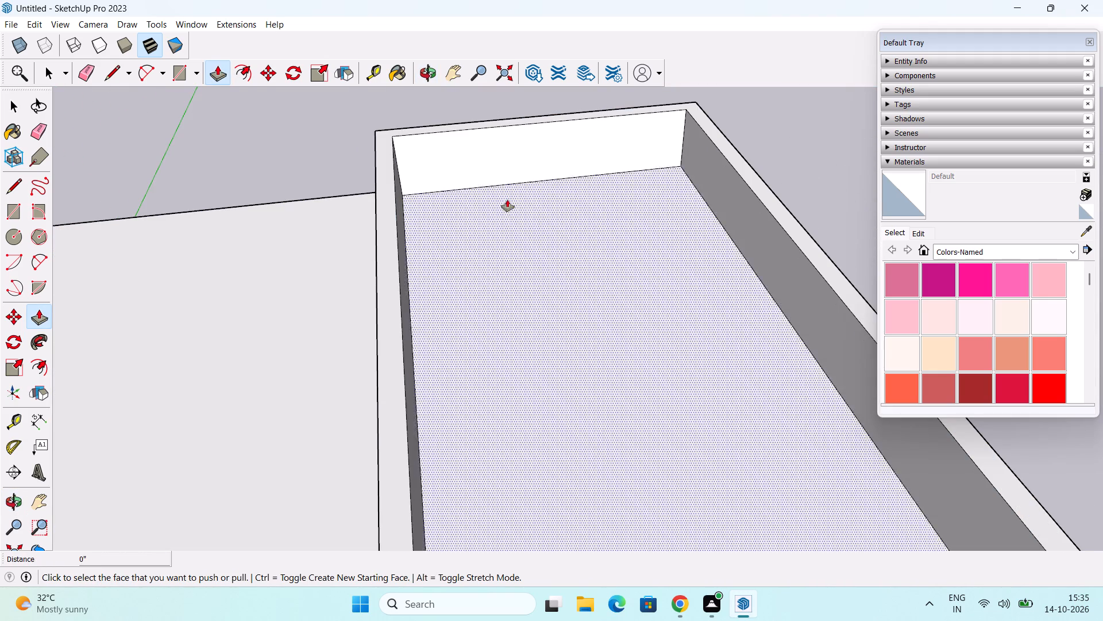
# Draw a line across the parapet's top face at the rear corner beside the lower roof, from inner corner to outer edge.
pyautogui.scroll(-2, 610, 152)
pyautogui.moveTo(578, 229); pyautogui.dragTo(618, 110, button='middle')
pyautogui.moveTo(567, 263); pyautogui.dragTo(691, 197, button='middle')
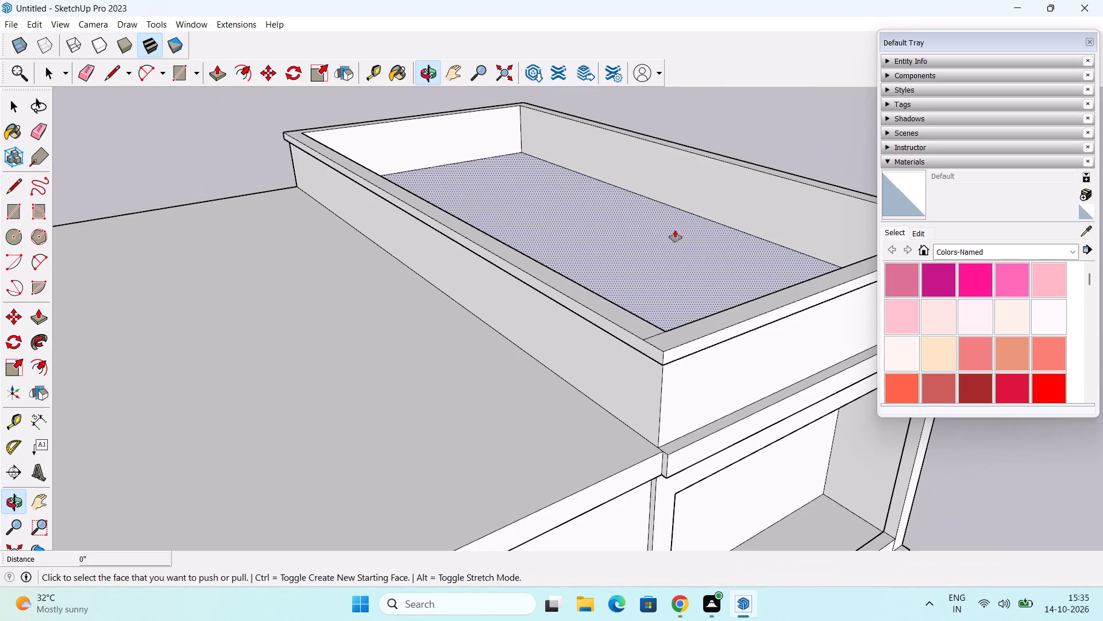
pyautogui.moveTo(673, 239); pyautogui.dragTo(672, 308, button='middle')
pyautogui.moveTo(610, 222); pyautogui.dragTo(609, 407, button='middle')
pyautogui.moveTo(498, 273); pyautogui.dragTo(489, 325, button='middle')
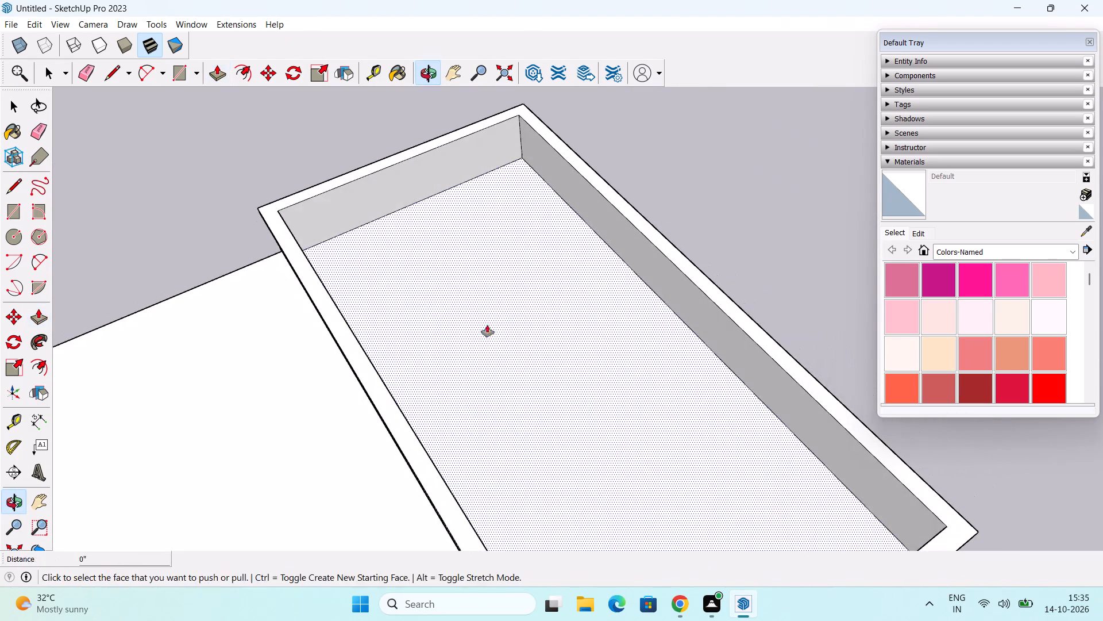
pyautogui.middleClick(429, 304)
pyautogui.press('space')
pyautogui.press('l')
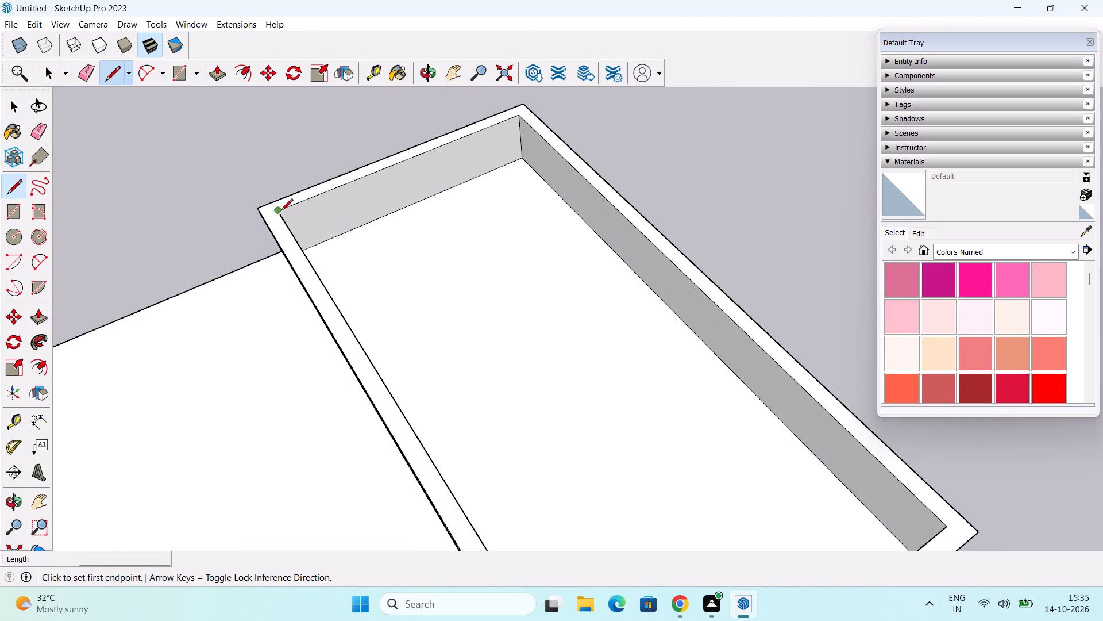
pyautogui.click(281, 211)
pyautogui.click(266, 217)
# Draw a vertical 6" line down the top band's outer face from the end of the rear corner line.
pyautogui.moveTo(292, 236); pyautogui.dragTo(408, 95, button='middle')
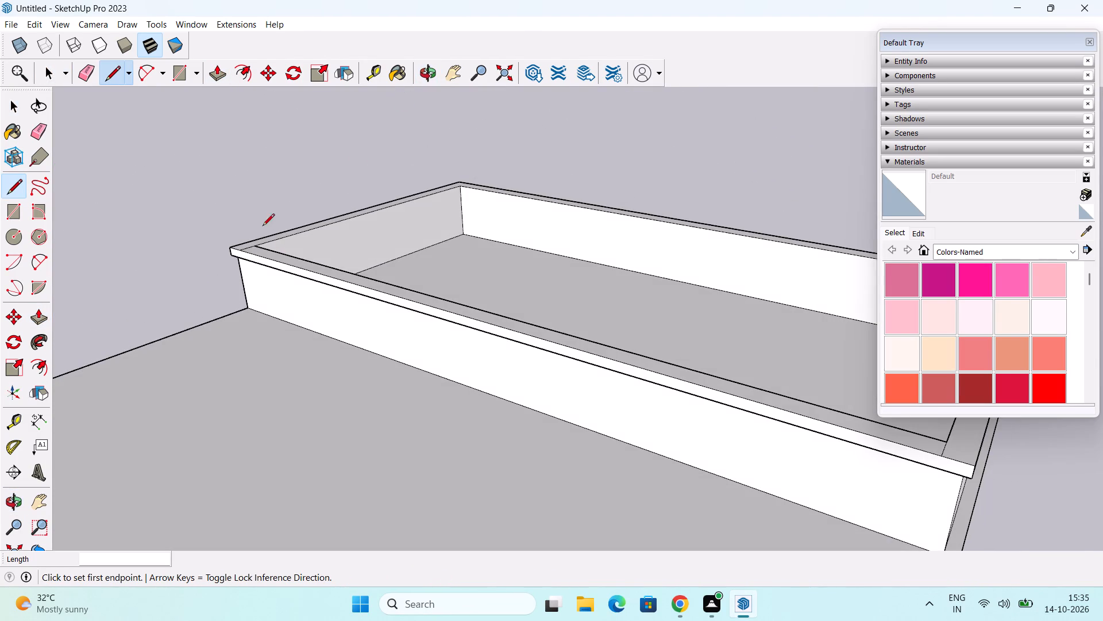
pyautogui.scroll(4, 244, 254)
pyautogui.click(236, 249)
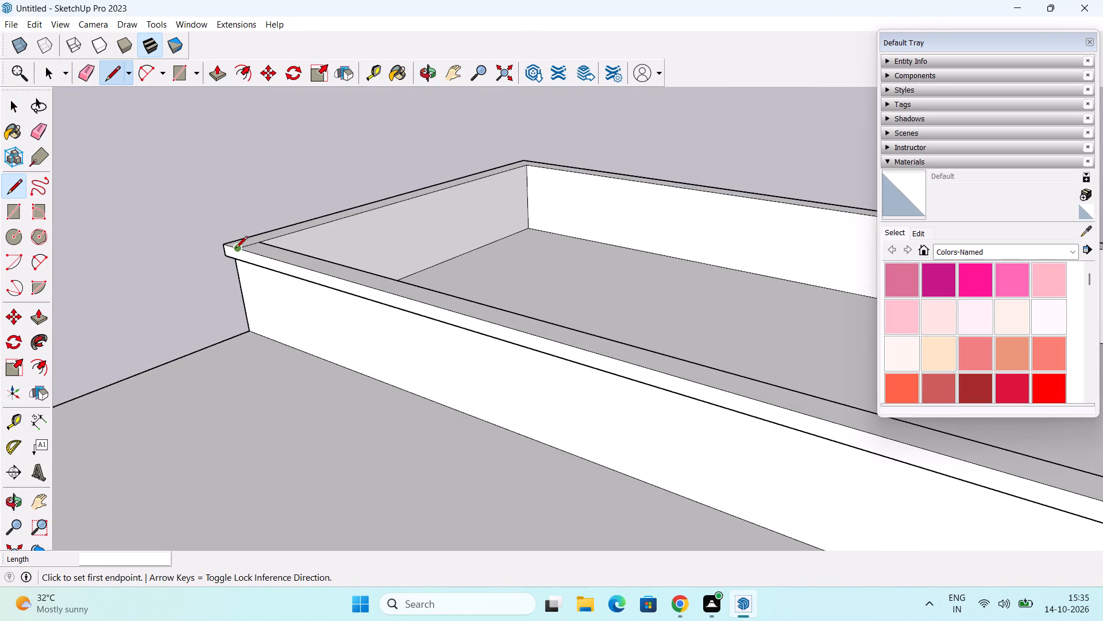
pyautogui.click(237, 260)
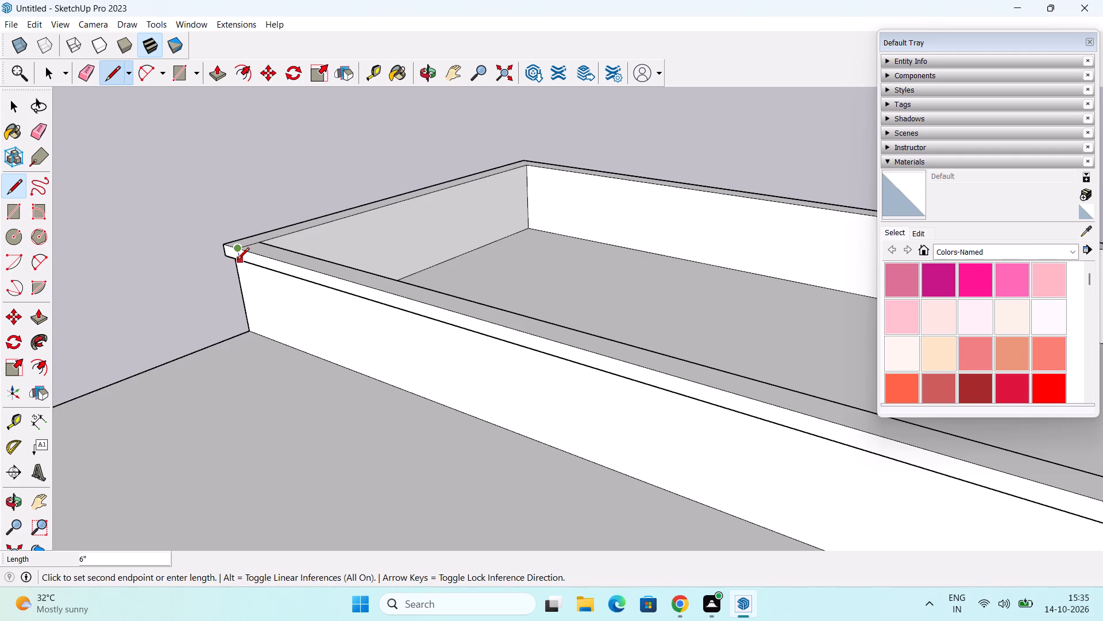
pyautogui.keyDown('shift'); pyautogui.moveTo(356, 307); pyautogui.dragTo(232, 274, button='middle'); pyautogui.keyUp('shift')
# Draw a vertical line down the top band's outer face from the end of the front corner line.
pyautogui.scroll(-4, 429, 284)
pyautogui.keyDown('shift'); pyautogui.moveTo(569, 384); pyautogui.dragTo(338, 313, button='middle'); pyautogui.keyUp('shift')
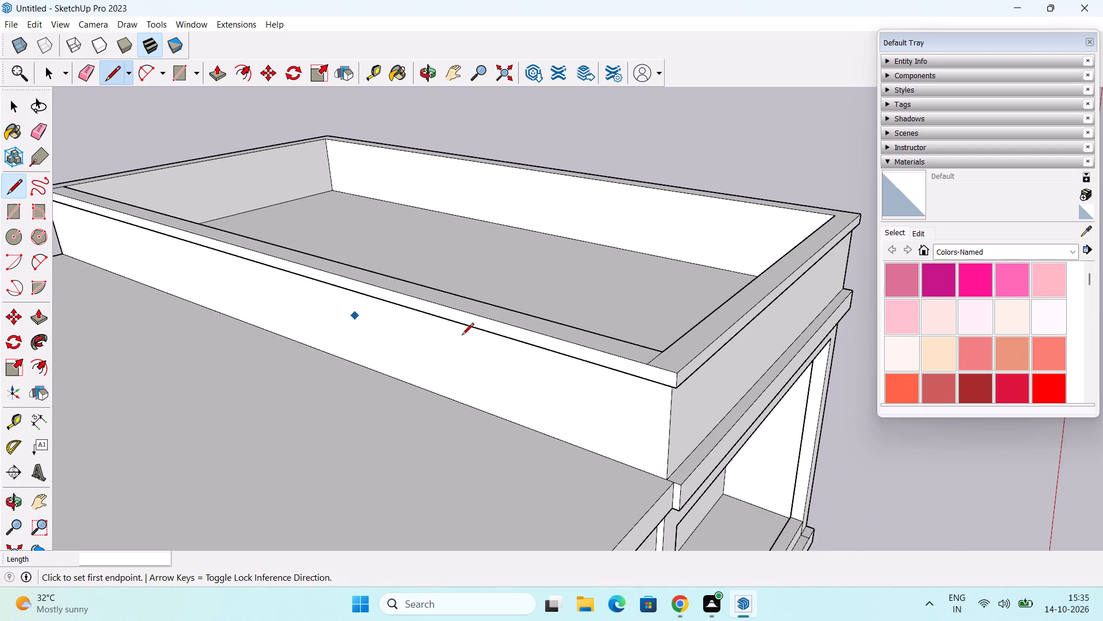
pyautogui.click(649, 366)
pyautogui.click(643, 379)
pyautogui.press('space')
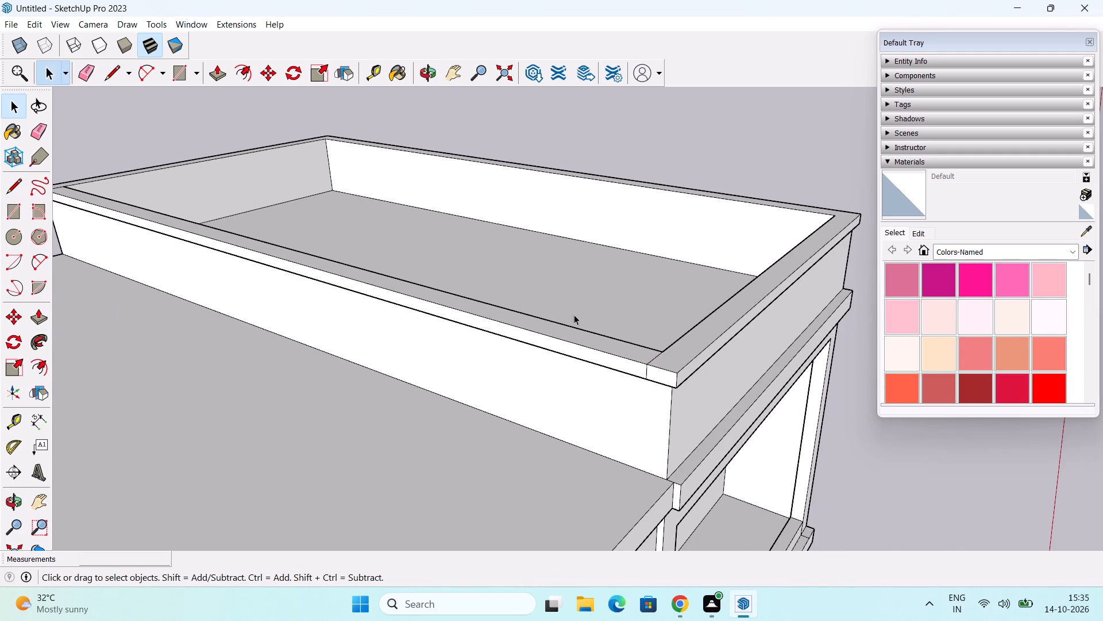
# Push/Pull the top band's outer face between the two vertical lines inward 3", on the side facing the lower roof.
pyautogui.press('p')
pyautogui.click(572, 347)
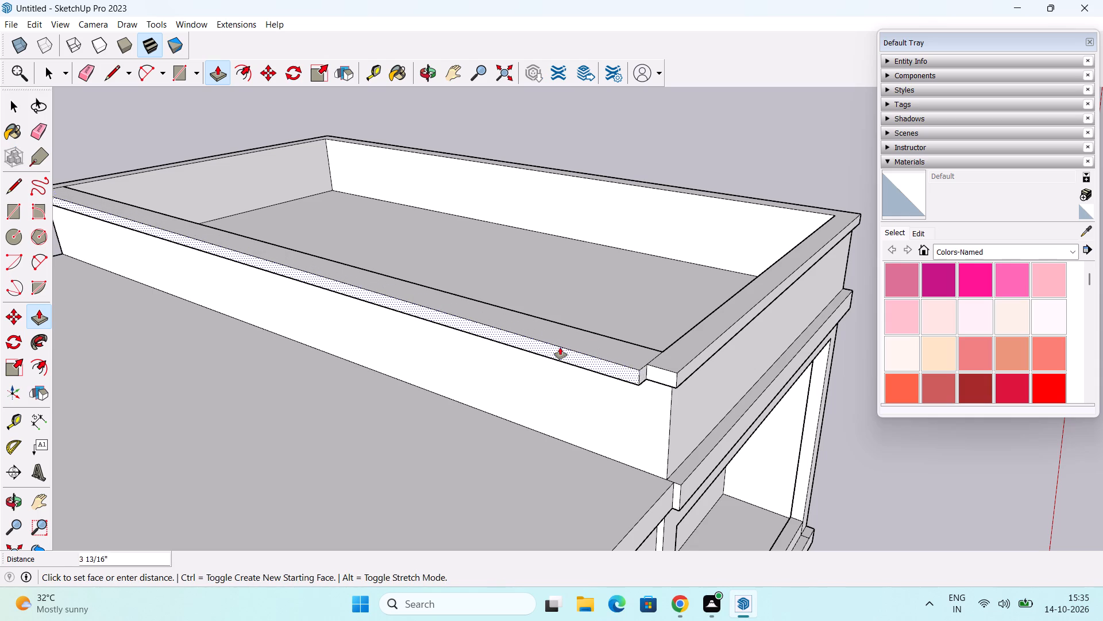
pyautogui.click(577, 339)
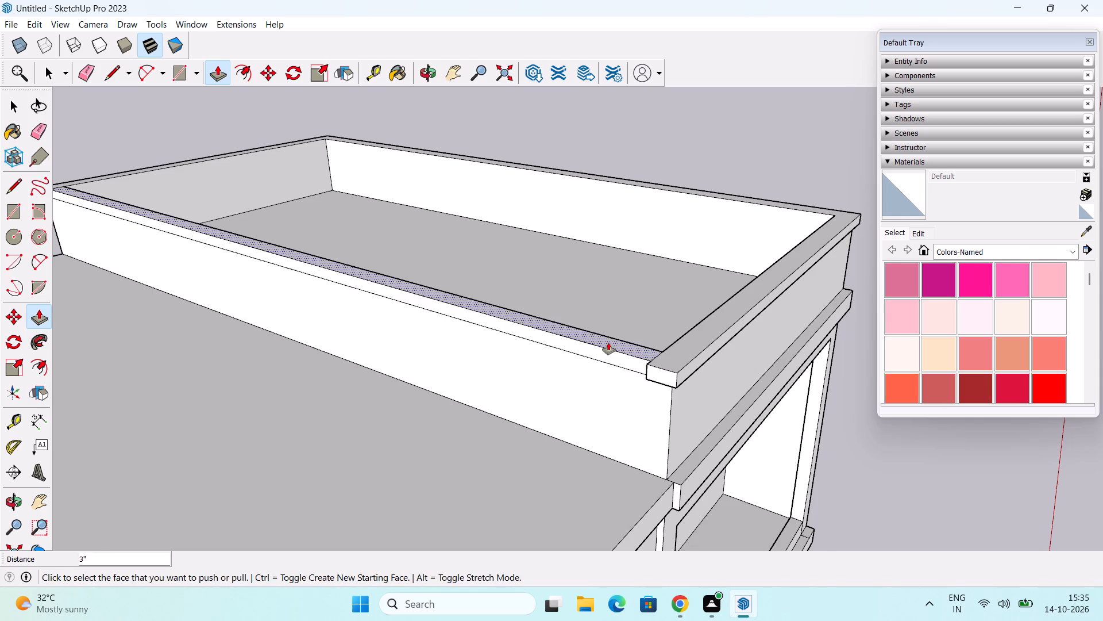
# Push/Pull the narrow top face of the parapet beside the lower roof down 6", removing the remaining band between the two corners.
pyautogui.moveTo(584, 347); pyautogui.dragTo(550, 361, button='middle')
pyautogui.click(563, 351)
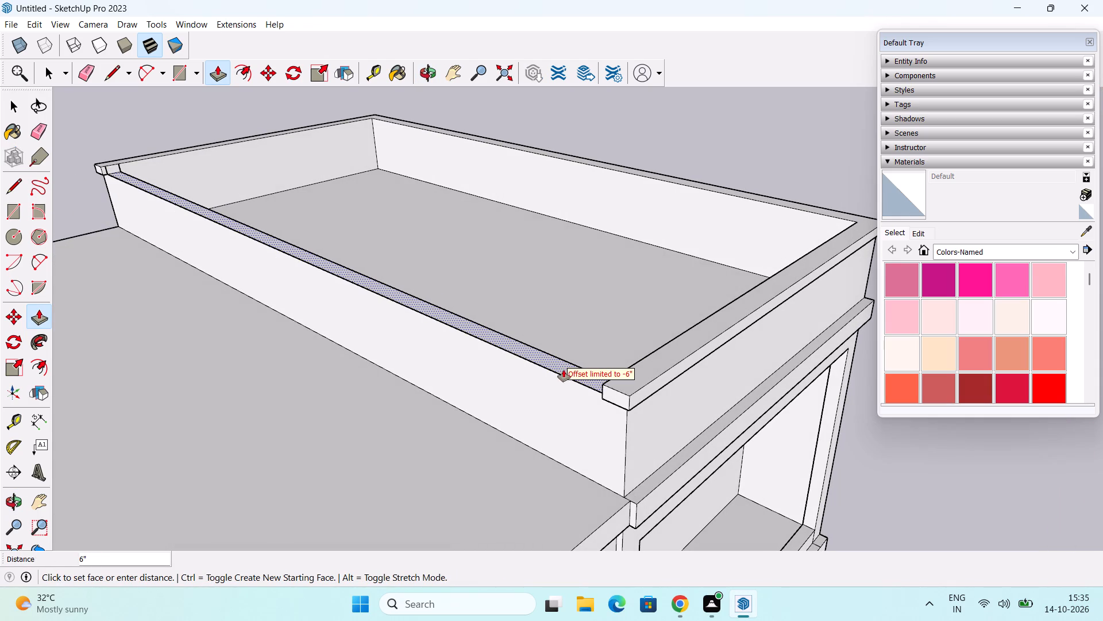
pyautogui.click(553, 379)
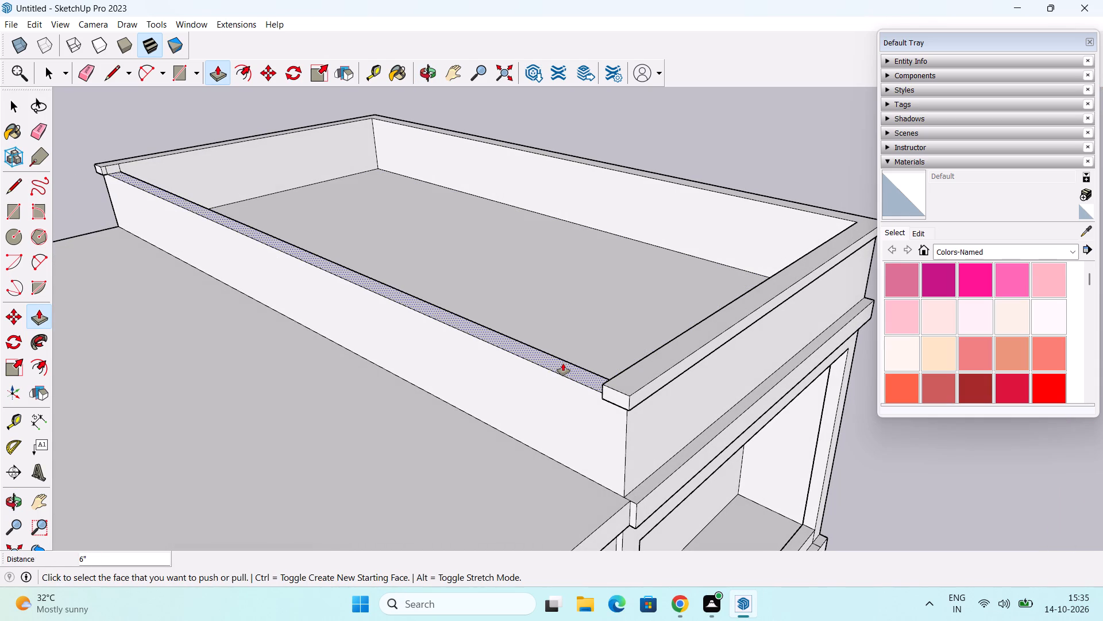
# Push/Pull the top of the parapet wall beside the lower roof down to roof level, by 13/16" and a further 3' 5 3/16".
pyautogui.moveTo(563, 366); pyautogui.dragTo(570, 368)
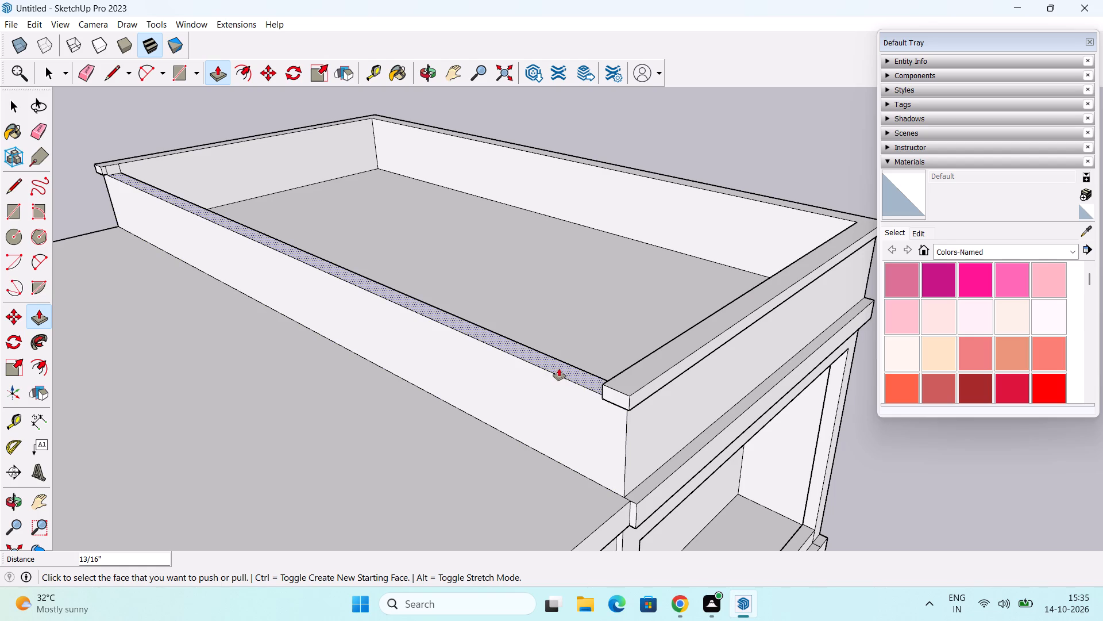
pyautogui.click(565, 367)
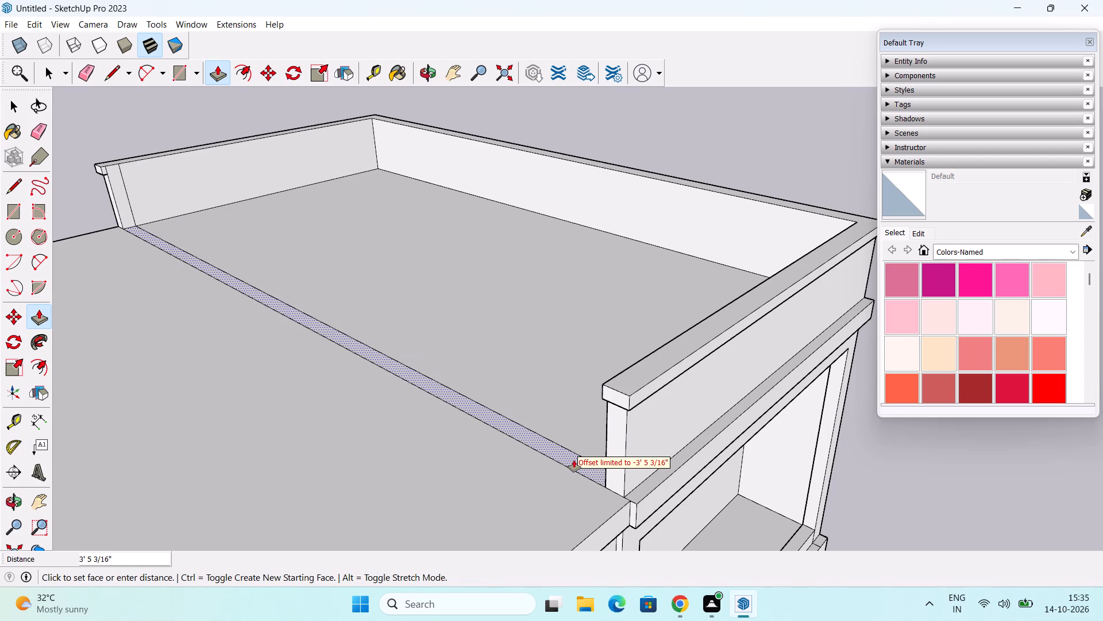
pyautogui.click(569, 470)
# Examine the opened parapet, the lower roof and the front facade's bands and recess from several angles.
pyautogui.moveTo(472, 404); pyautogui.dragTo(452, 353, button='middle')
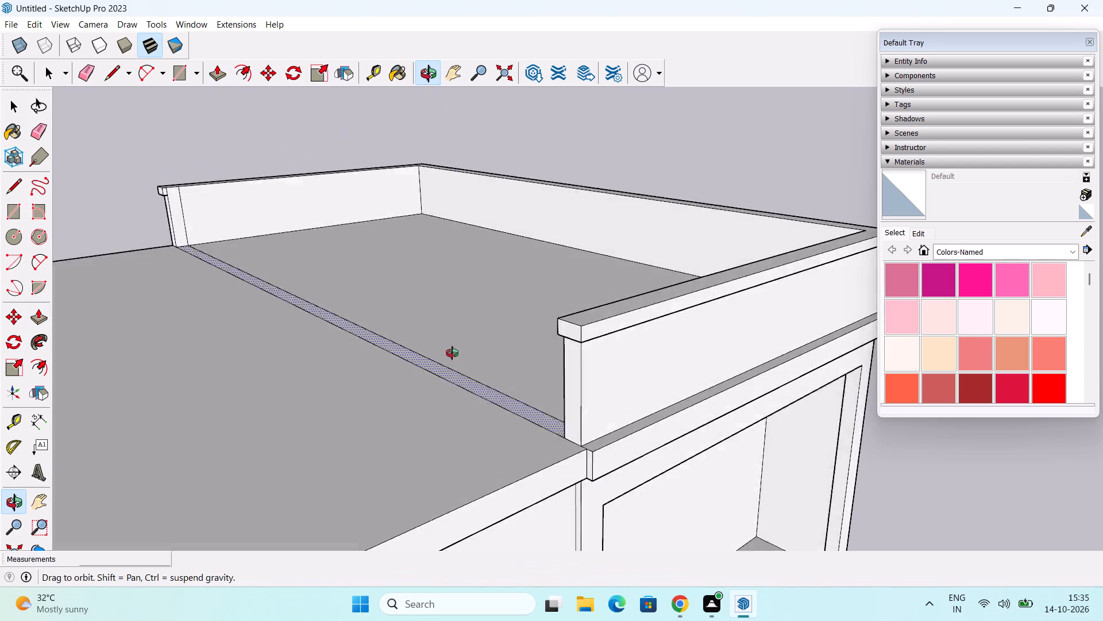
pyautogui.moveTo(452, 353); pyautogui.dragTo(443, 389, button='middle')
pyautogui.scroll(-3, 466, 347)
pyautogui.moveTo(476, 348); pyautogui.dragTo(491, 363, button='middle')
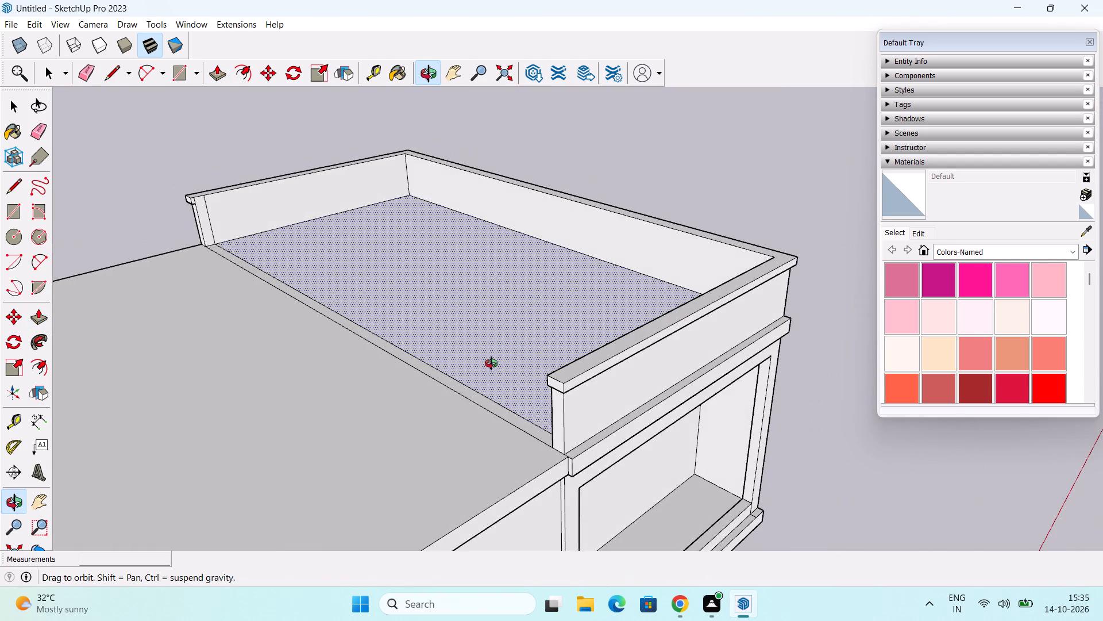
pyautogui.moveTo(491, 363); pyautogui.dragTo(410, 374, button='middle')
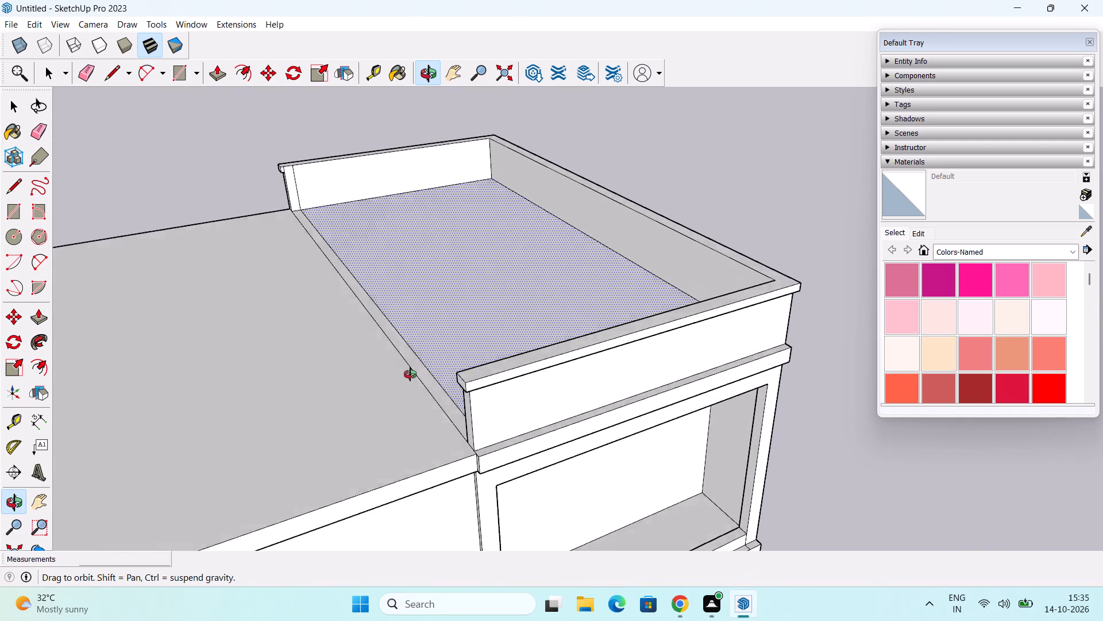
pyautogui.moveTo(410, 374); pyautogui.dragTo(400, 378, button='middle')
pyautogui.press('space')
pyautogui.scroll(-2, 449, 321)
pyautogui.moveTo(471, 325); pyautogui.dragTo(400, 301, button='middle')
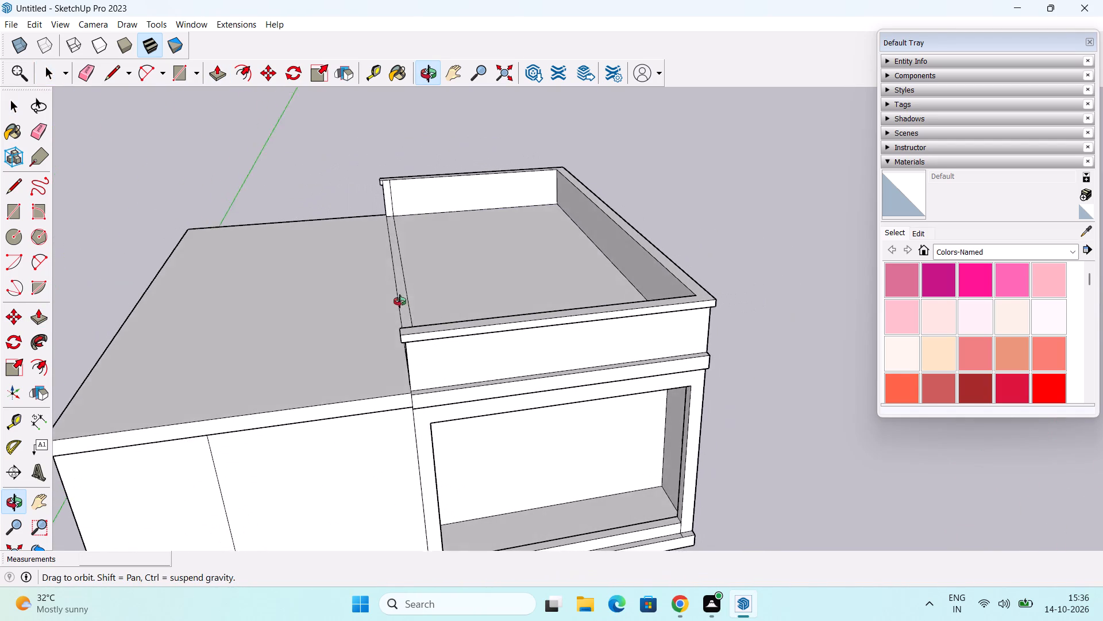
pyautogui.moveTo(400, 301); pyautogui.dragTo(514, 320, button='middle')
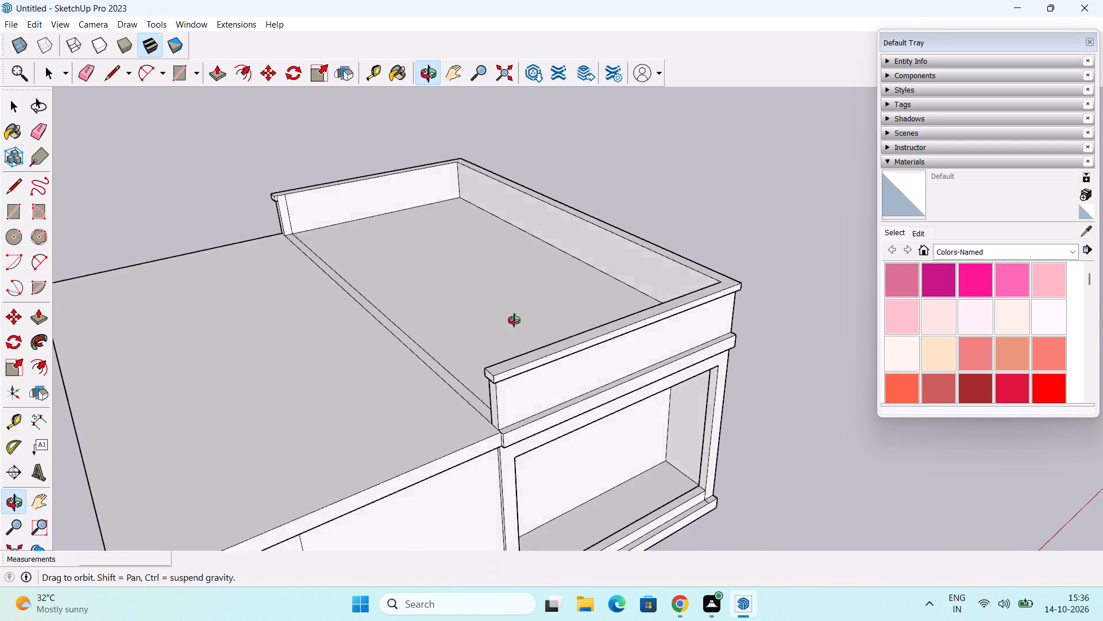
pyautogui.moveTo(514, 320); pyautogui.dragTo(538, 379, button='middle')
pyautogui.keyDown('shift'); pyautogui.moveTo(526, 386); pyautogui.dragTo(552, 343, button='middle'); pyautogui.keyUp('shift')
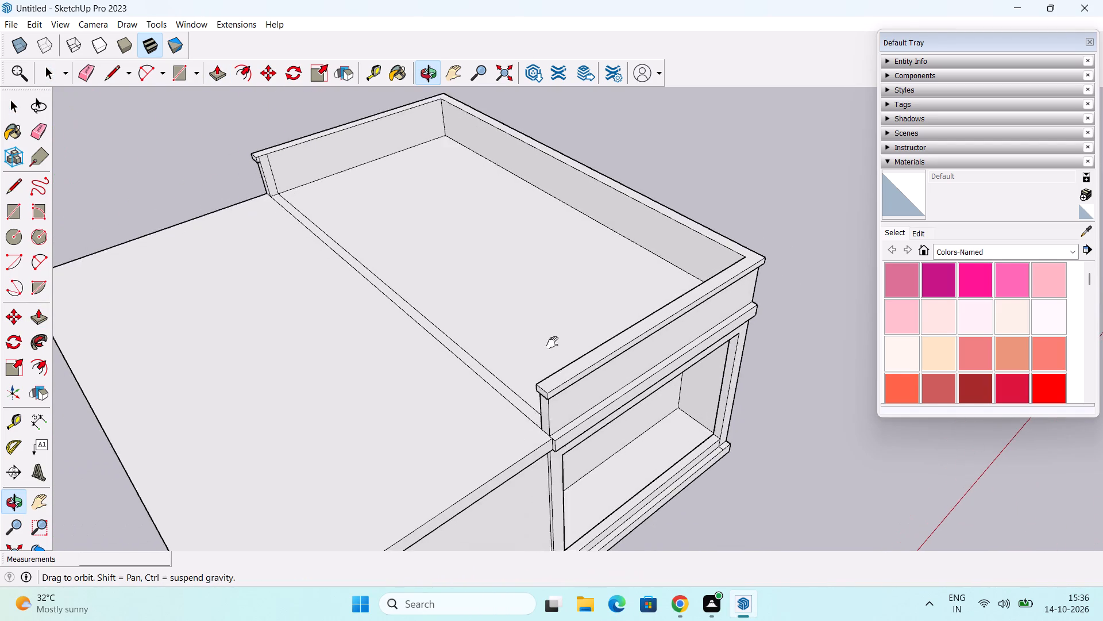
pyautogui.keyDown('shift'); pyautogui.moveTo(552, 343); pyautogui.dragTo(590, 287, button='middle'); pyautogui.keyUp('shift')
pyautogui.moveTo(691, 313); pyautogui.dragTo(533, 298, button='middle')
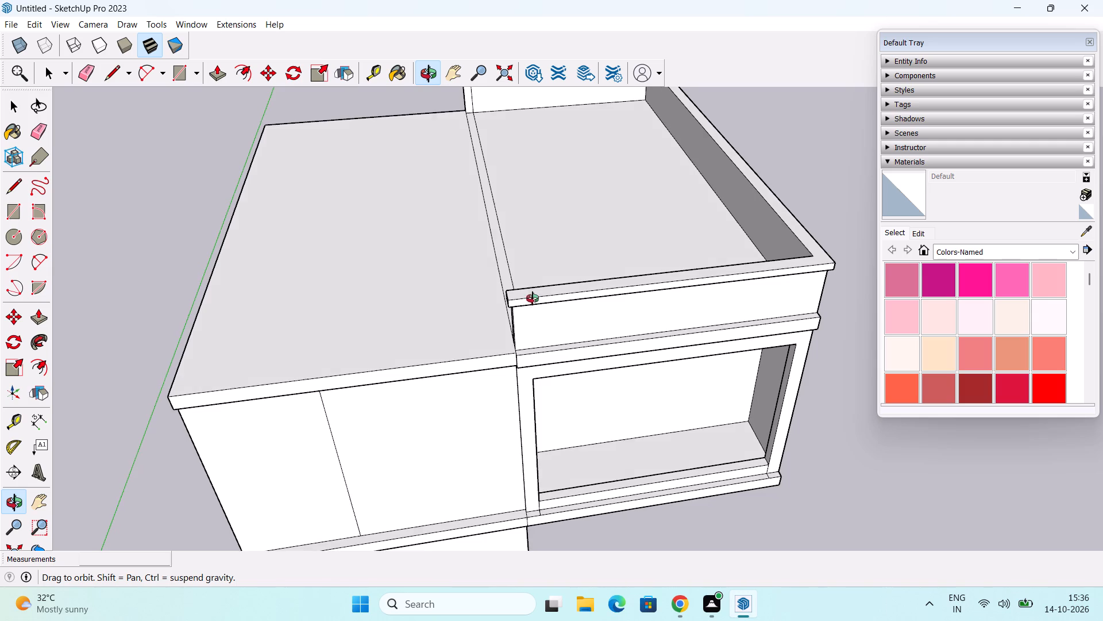
pyautogui.moveTo(533, 298); pyautogui.dragTo(478, 346, button='middle')
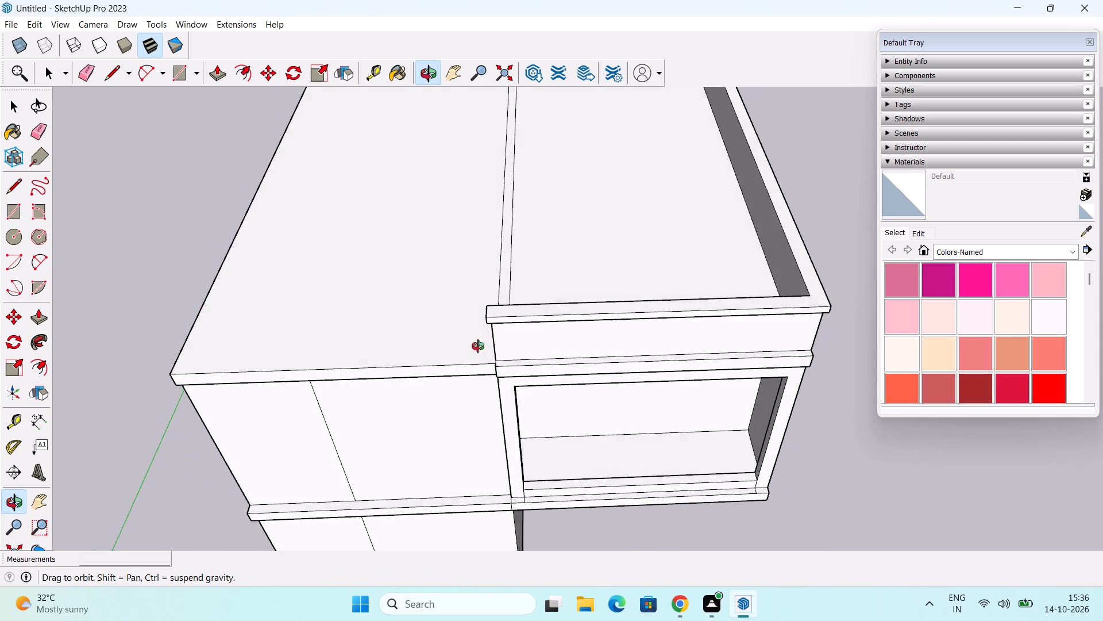
pyautogui.moveTo(478, 346); pyautogui.dragTo(490, 232, button='middle')
pyautogui.moveTo(340, 469); pyautogui.dragTo(462, 265, button='middle')
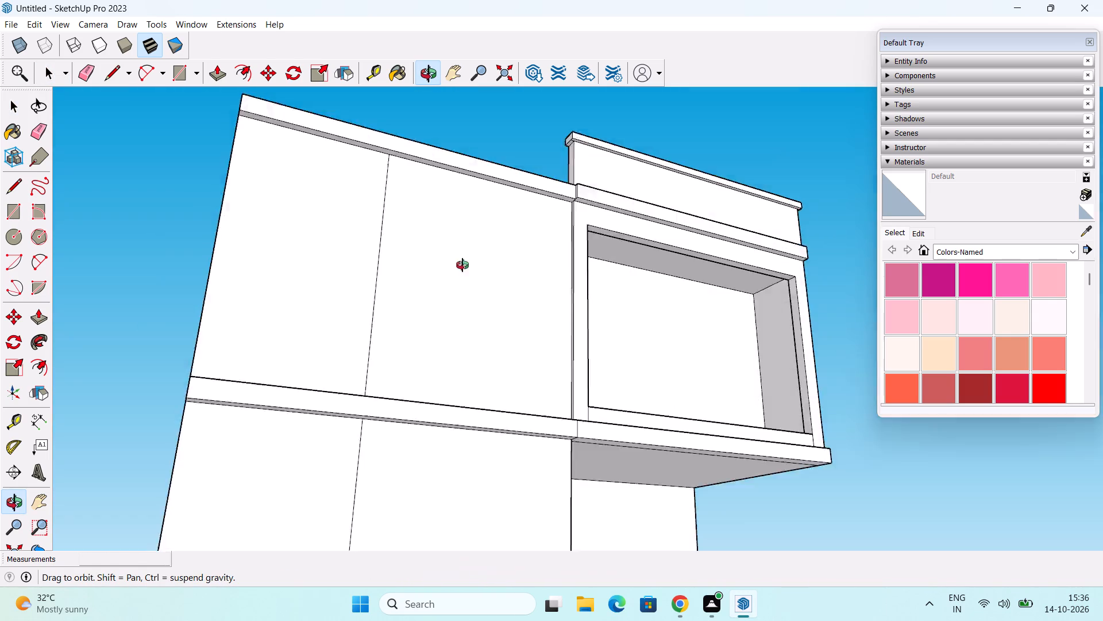
pyautogui.moveTo(462, 265); pyautogui.dragTo(404, 368, button='middle')
pyautogui.keyDown('shift'); pyautogui.moveTo(455, 326); pyautogui.dragTo(443, 381, button='middle'); pyautogui.keyUp('shift')
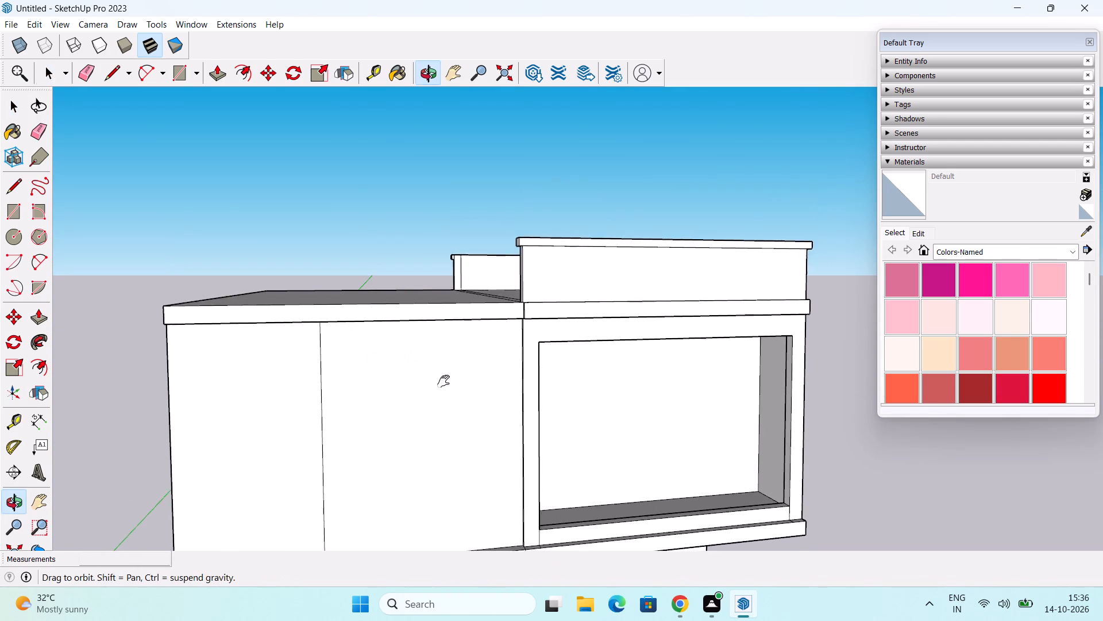
pyautogui.keyDown('shift'); pyautogui.moveTo(443, 381); pyautogui.dragTo(444, 369, button='middle'); pyautogui.keyUp('shift')
pyautogui.scroll(-1, 455, 336)
pyautogui.moveTo(460, 332); pyautogui.dragTo(410, 471, button='middle')
pyautogui.moveTo(423, 394); pyautogui.dragTo(408, 371, button='middle')
pyautogui.moveTo(503, 363); pyautogui.dragTo(536, 431, button='middle')
pyautogui.moveTo(526, 439); pyautogui.dragTo(517, 374, button='middle')
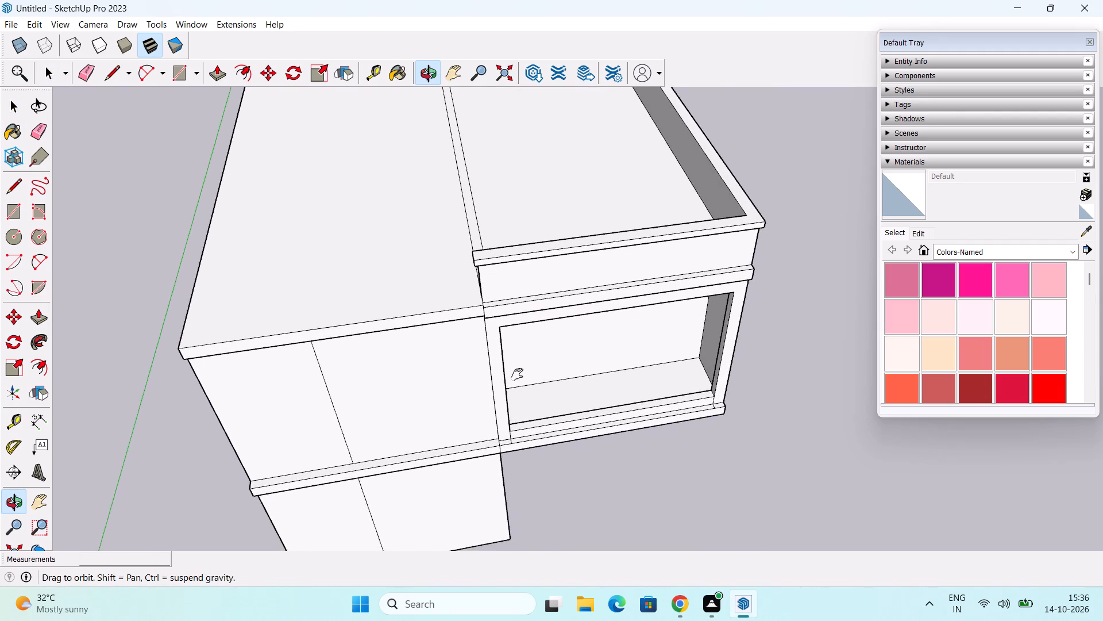
pyautogui.moveTo(517, 374); pyautogui.dragTo(520, 456, button='middle')
pyautogui.moveTo(561, 461); pyautogui.dragTo(549, 329, button='middle')
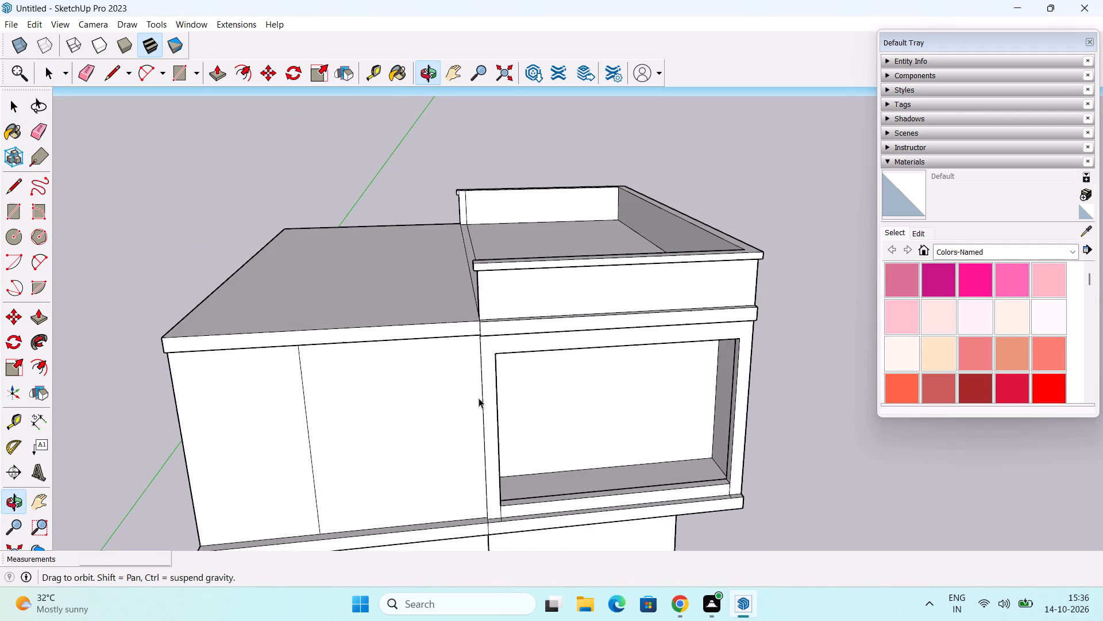
pyautogui.scroll(4, 333, 429)
pyautogui.moveTo(426, 341); pyautogui.dragTo(437, 359, button='middle')
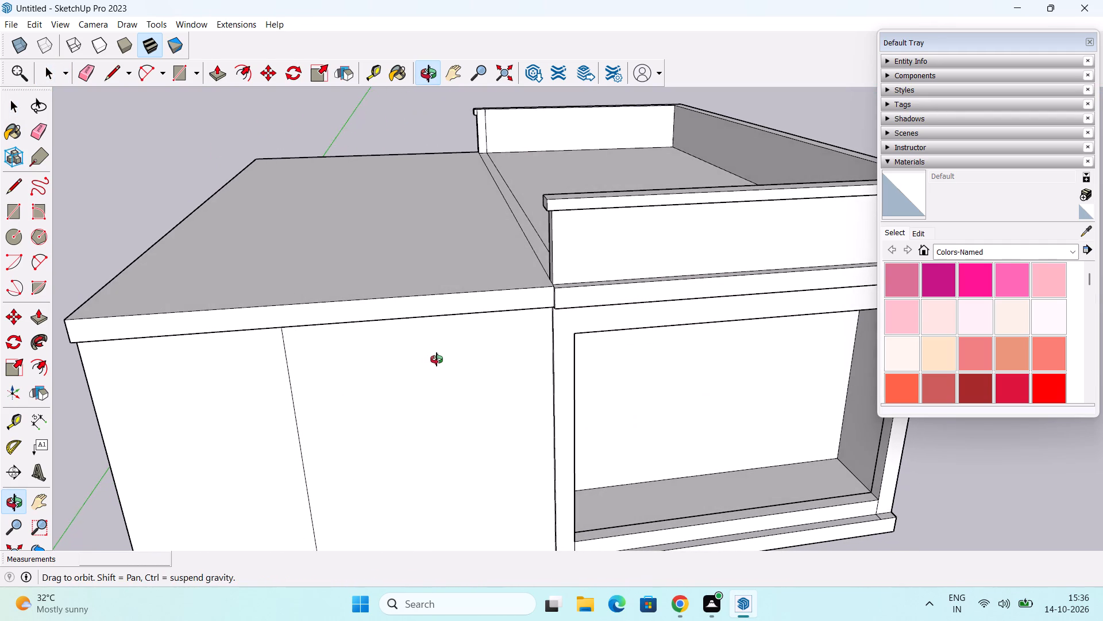
pyautogui.moveTo(437, 359); pyautogui.dragTo(439, 370, button='middle')
pyautogui.moveTo(443, 358); pyautogui.dragTo(478, 432, button='middle')
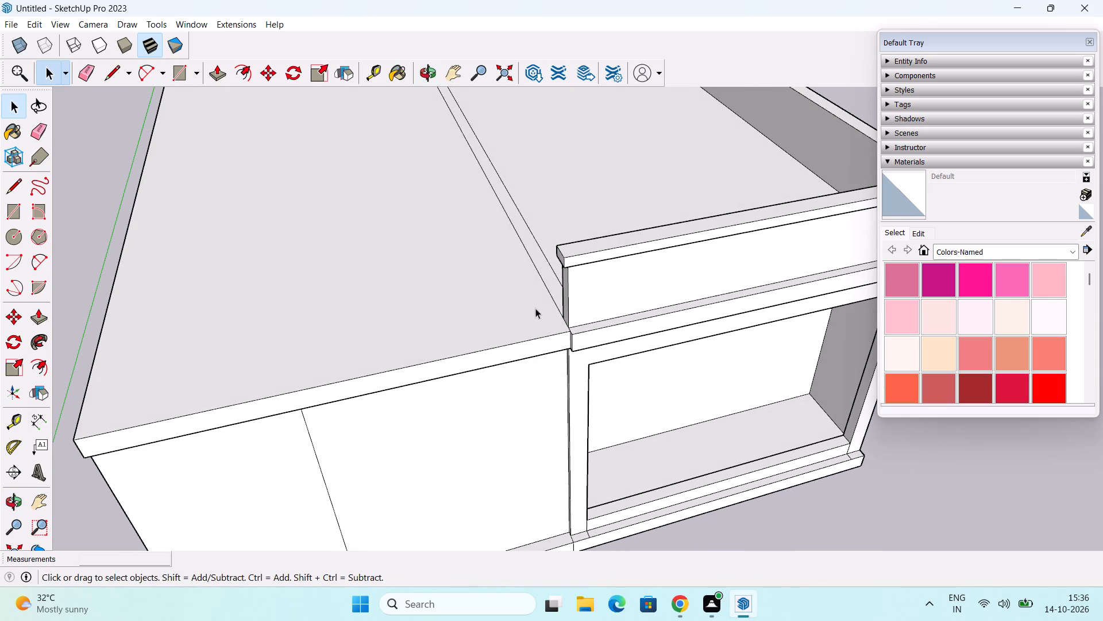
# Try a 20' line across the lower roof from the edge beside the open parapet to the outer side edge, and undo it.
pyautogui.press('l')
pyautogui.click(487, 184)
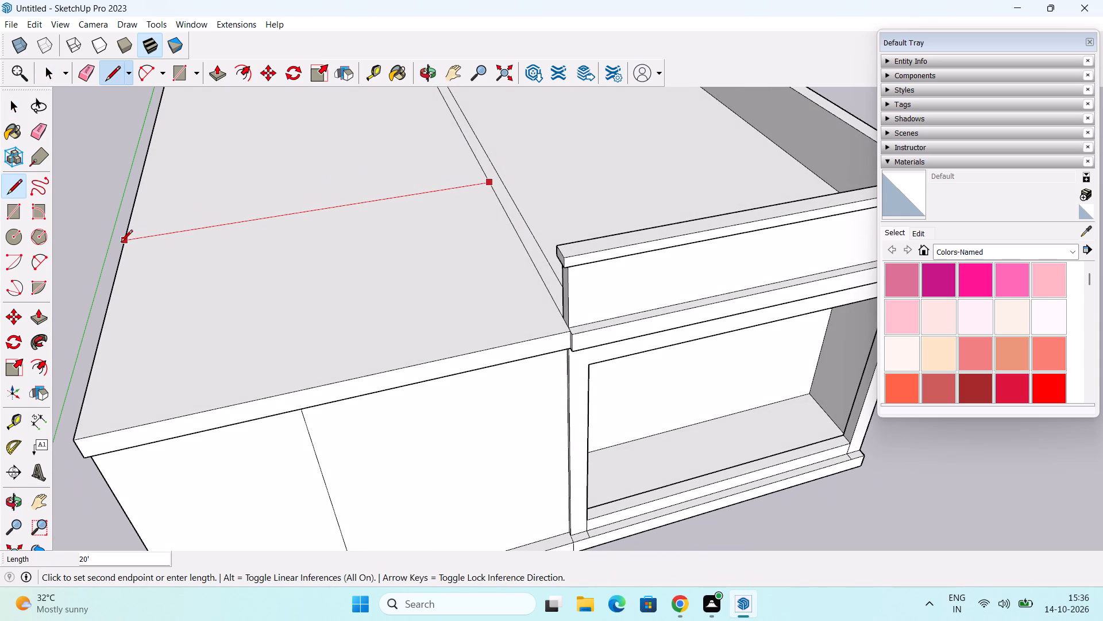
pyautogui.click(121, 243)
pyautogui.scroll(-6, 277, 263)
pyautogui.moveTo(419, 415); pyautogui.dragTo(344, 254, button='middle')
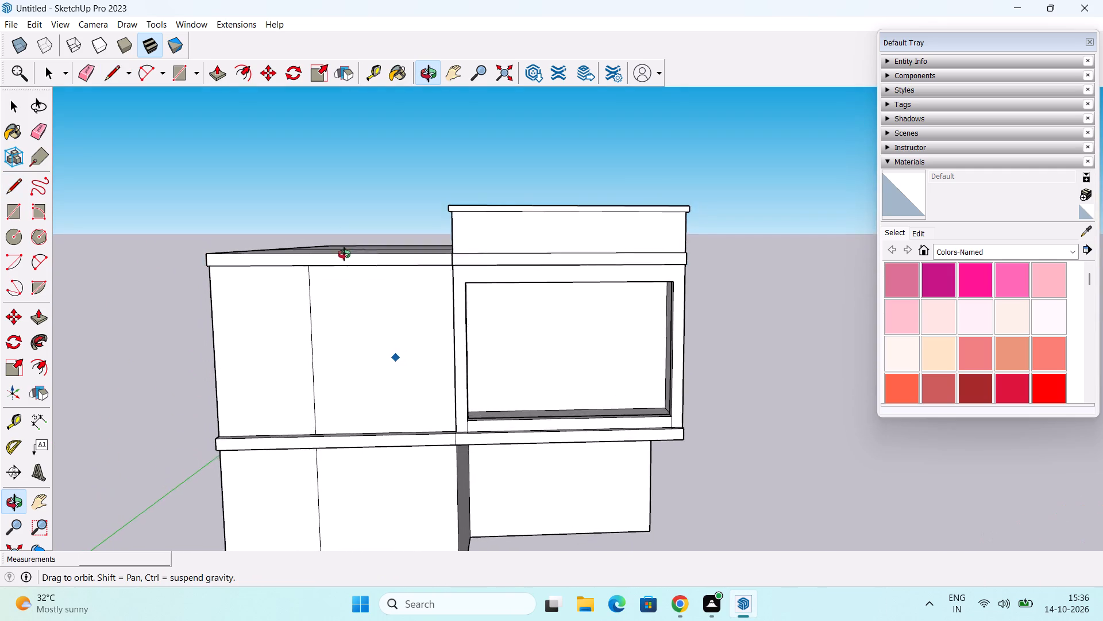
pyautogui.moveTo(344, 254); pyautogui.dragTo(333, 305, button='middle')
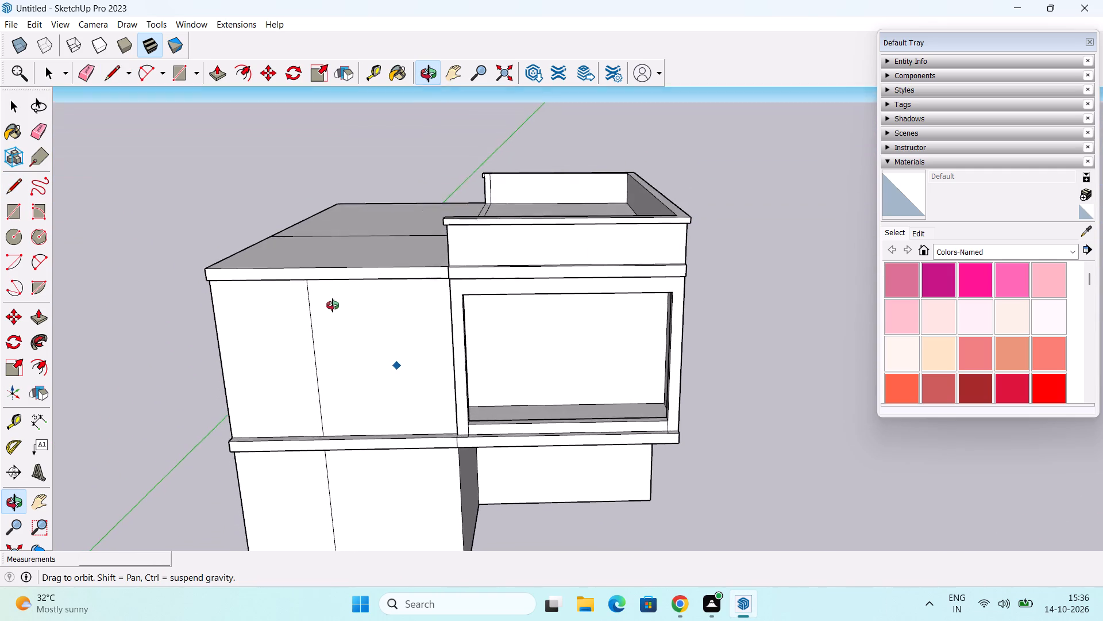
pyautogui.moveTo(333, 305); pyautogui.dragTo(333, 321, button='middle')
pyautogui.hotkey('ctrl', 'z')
# Draw a line across the lower roof, parallel to the front edge, from the edge beside the open parapet to the outer side edge.
pyautogui.keyDown('ctrl'); pyautogui.moveTo(394, 282); pyautogui.dragTo(539, 426, button='middle'); pyautogui.keyUp('ctrl')
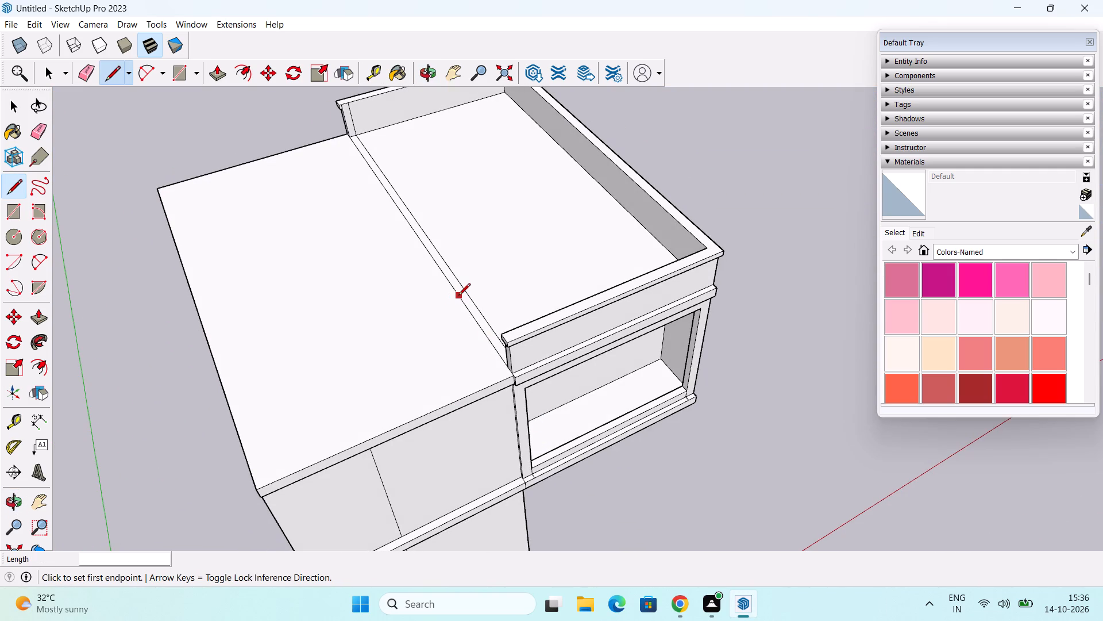
pyautogui.click(458, 298)
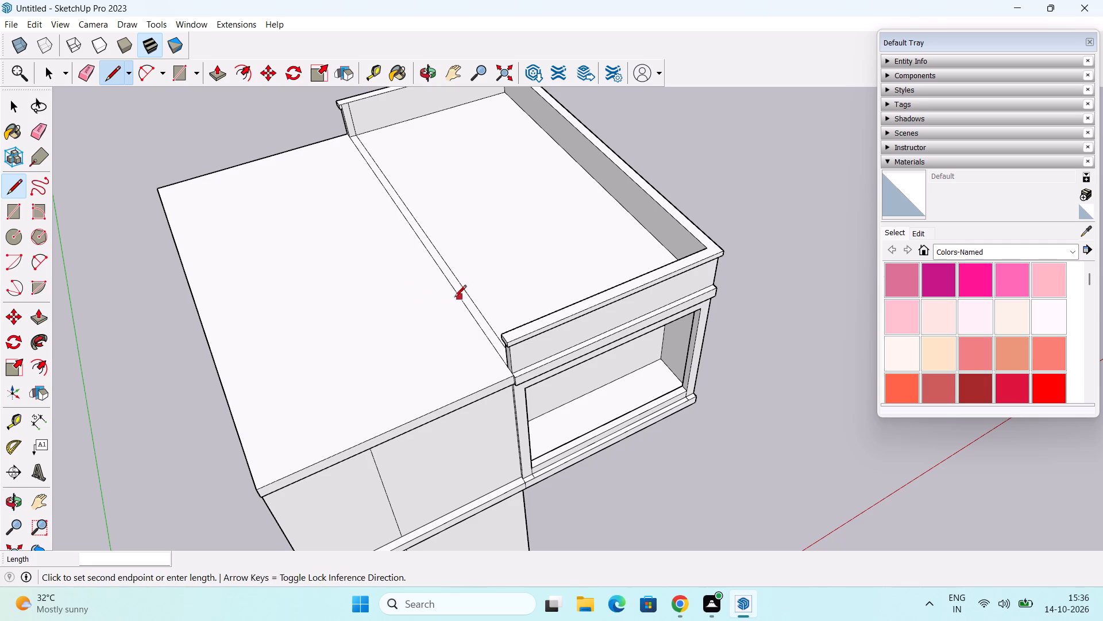
pyautogui.click(224, 387)
# Examine the lower roof's dividing line against the front facade and the projecting roof band.
pyautogui.moveTo(415, 408); pyautogui.dragTo(304, 387, button='middle')
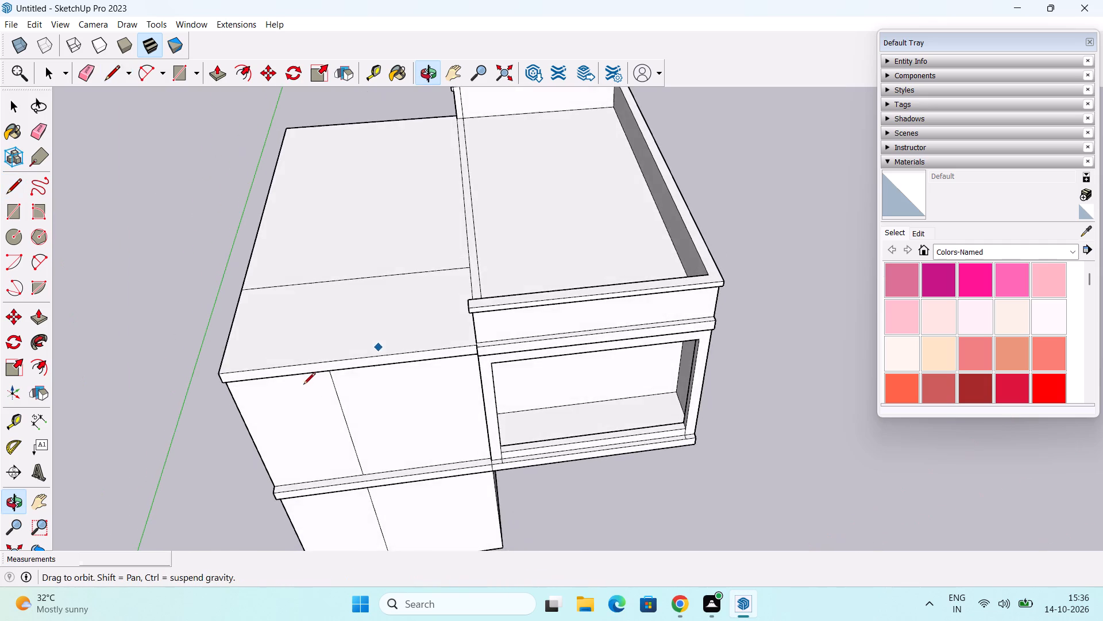
pyautogui.moveTo(368, 390); pyautogui.dragTo(310, 357, button='middle')
pyautogui.moveTo(469, 352); pyautogui.dragTo(439, 442, button='middle')
pyautogui.moveTo(440, 463); pyautogui.dragTo(411, 338, button='middle')
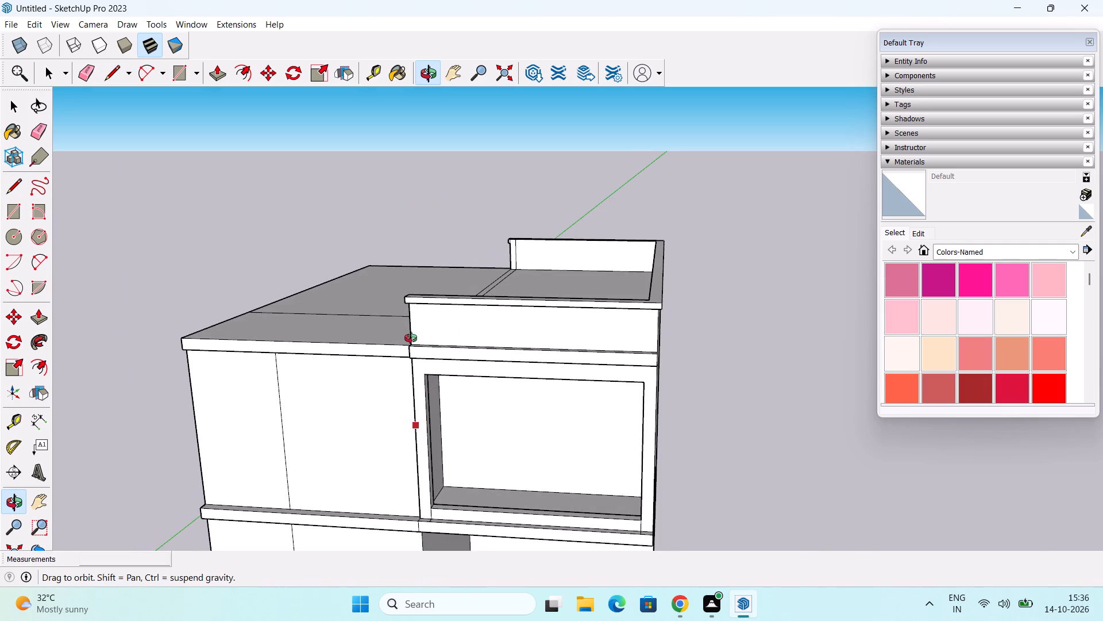
pyautogui.moveTo(411, 338); pyautogui.dragTo(411, 340, button='middle')
pyautogui.moveTo(406, 342); pyautogui.dragTo(423, 362, button='middle')
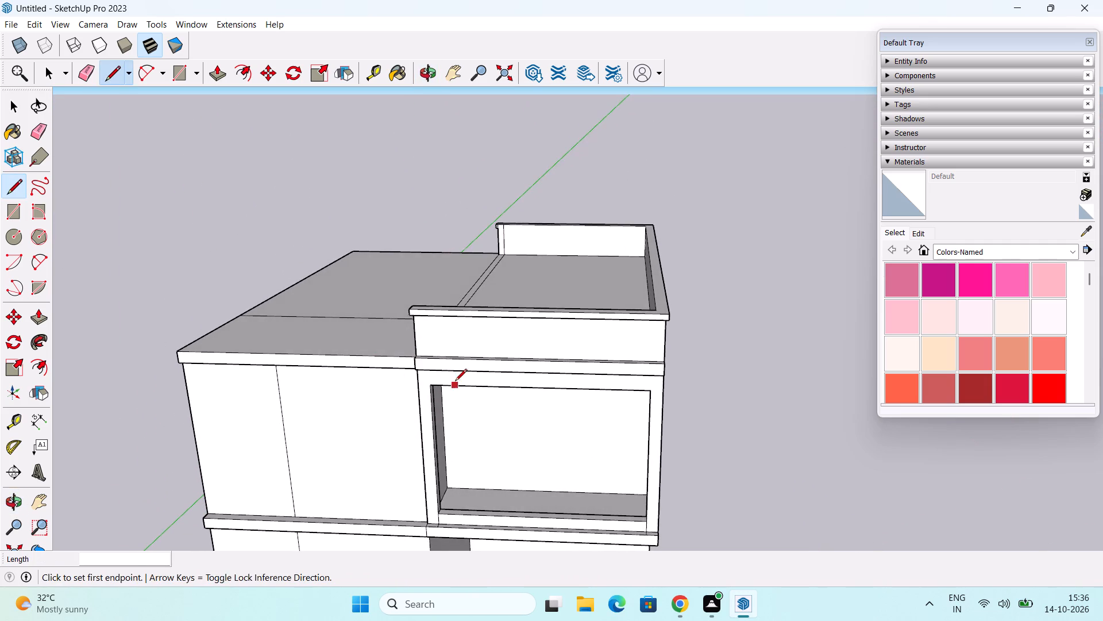
pyautogui.moveTo(455, 382); pyautogui.dragTo(481, 340, button='middle')
pyautogui.middleClick(407, 342)
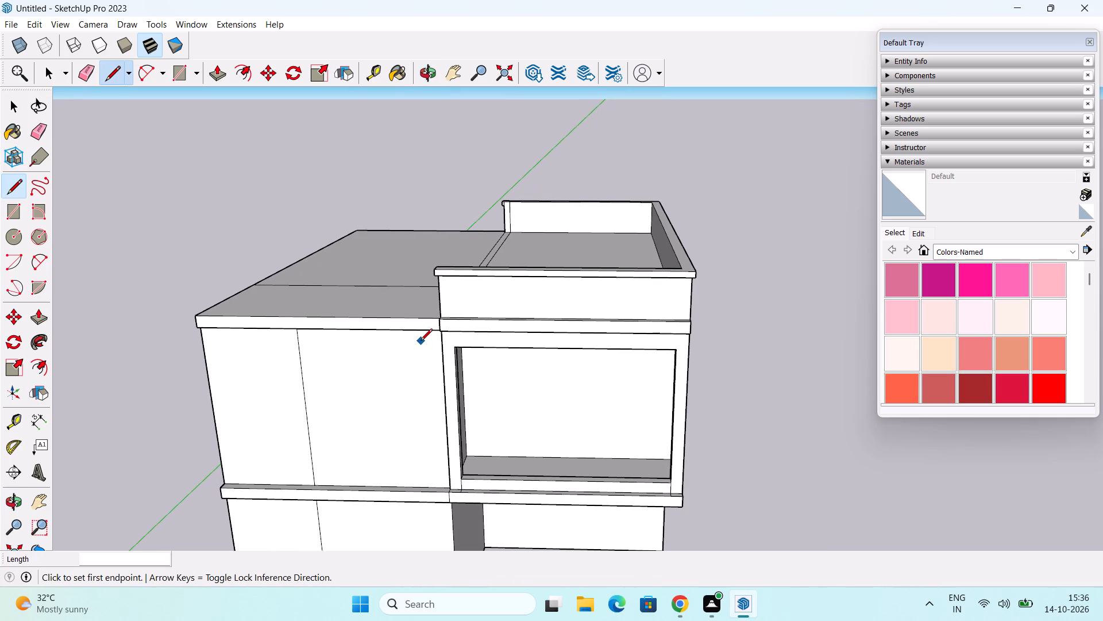
pyautogui.moveTo(421, 342); pyautogui.dragTo(433, 400, button='middle')
pyautogui.moveTo(354, 342); pyautogui.dragTo(360, 339, button='middle')
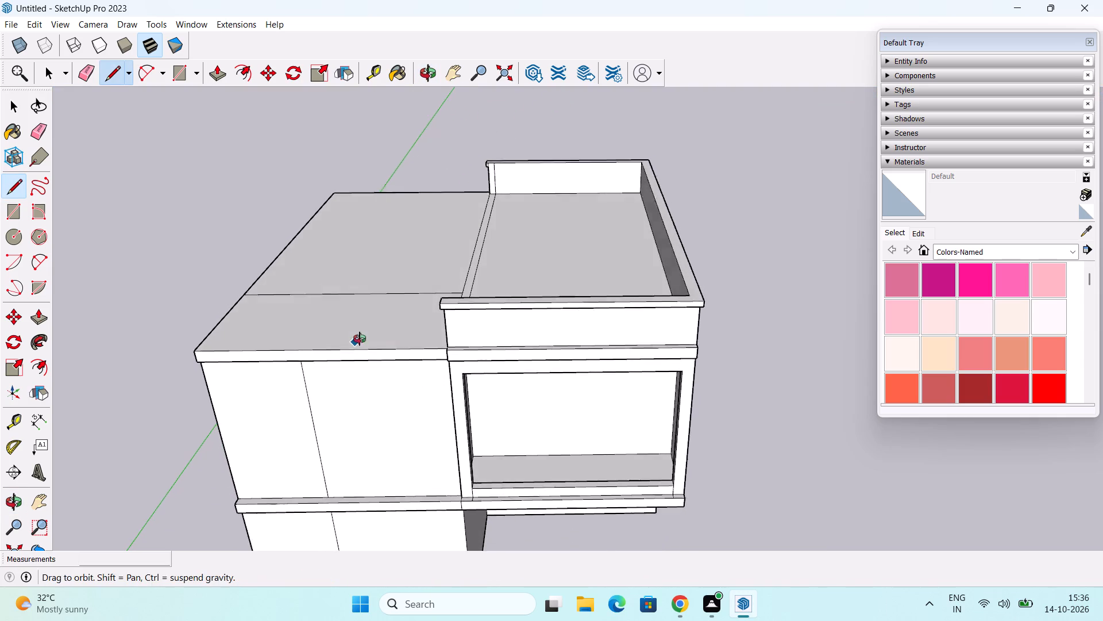
pyautogui.moveTo(360, 339); pyautogui.dragTo(362, 244, button='middle')
pyautogui.moveTo(299, 331); pyautogui.dragTo(368, 244, button='middle')
# Draw a vertical 1' line on the lower roof's side face at the front corner, from the wall corner up to the roof edge.
pyautogui.moveTo(414, 236); pyautogui.dragTo(608, 325, button='middle')
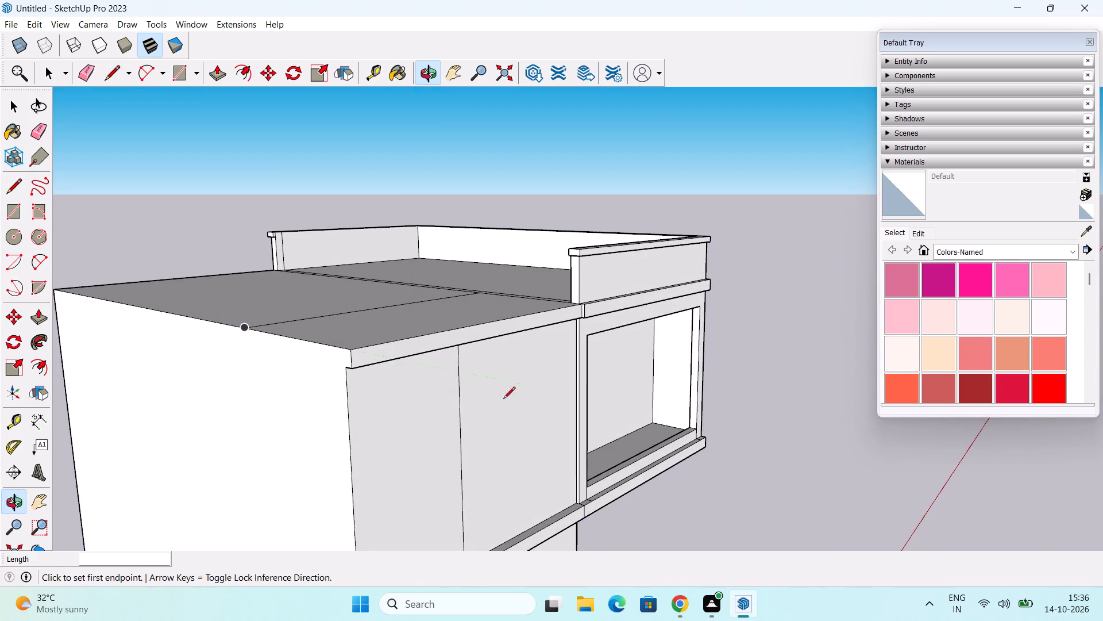
pyautogui.moveTo(410, 399); pyautogui.dragTo(482, 402, button='middle')
pyautogui.scroll(4, 413, 396)
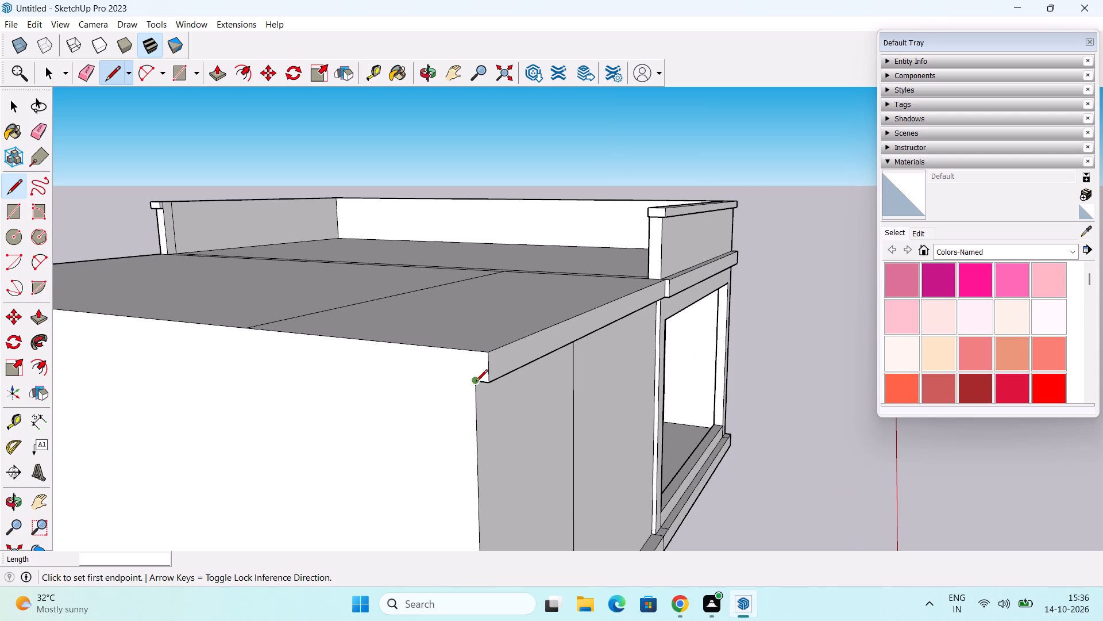
pyautogui.click(476, 383)
pyautogui.click(474, 350)
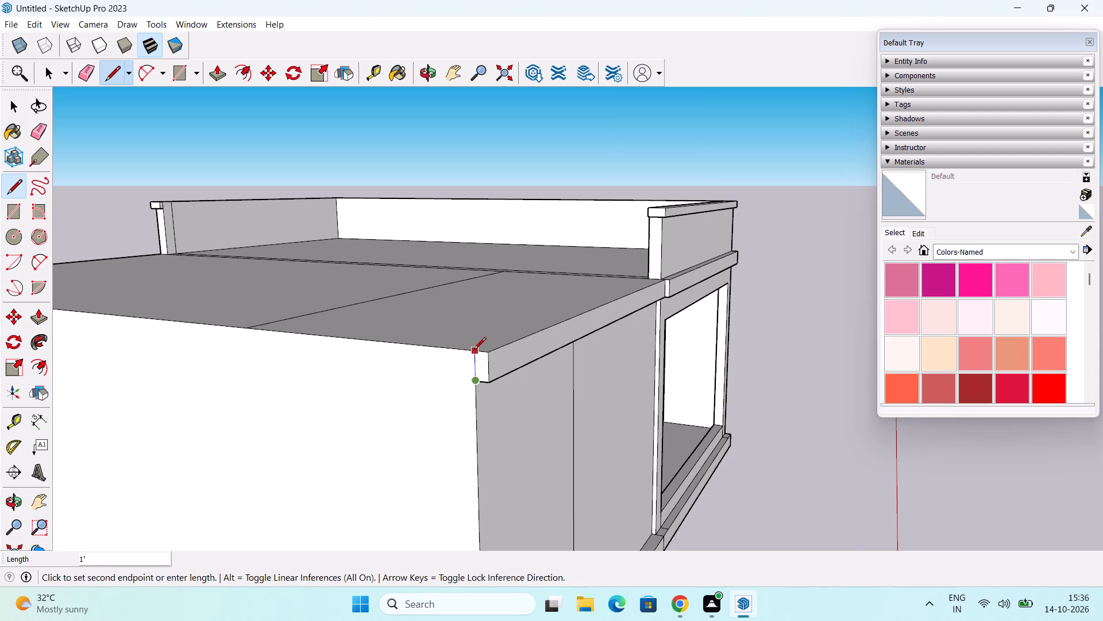
# Draw a 20' line across the lower roof from the front corner to the base of the parapet's end, following the front wall line.
pyautogui.moveTo(476, 354); pyautogui.dragTo(426, 390, button='middle')
pyautogui.moveTo(403, 398); pyautogui.dragTo(400, 394)
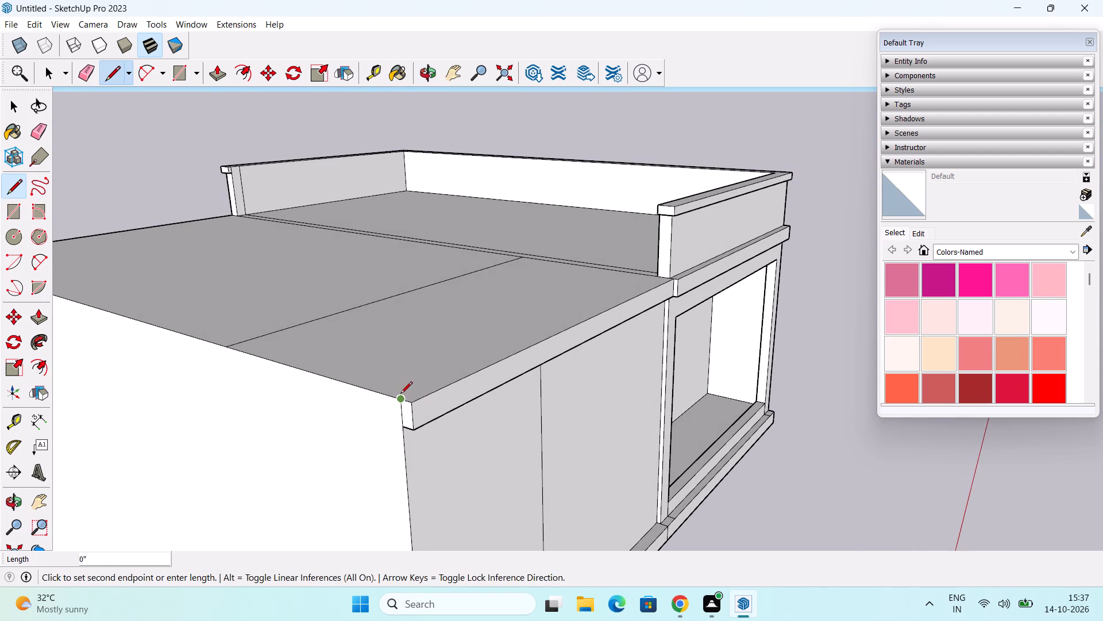
pyautogui.moveTo(400, 394); pyautogui.dragTo(400, 392)
pyautogui.scroll(3, 646, 273)
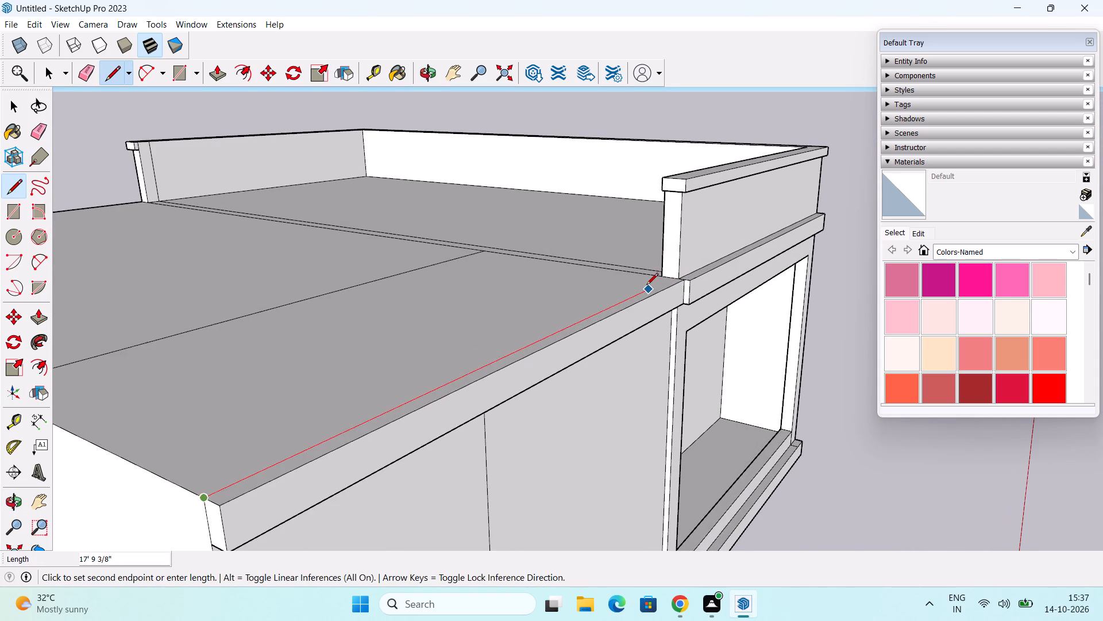
pyautogui.moveTo(649, 287); pyautogui.dragTo(643, 368, button='middle')
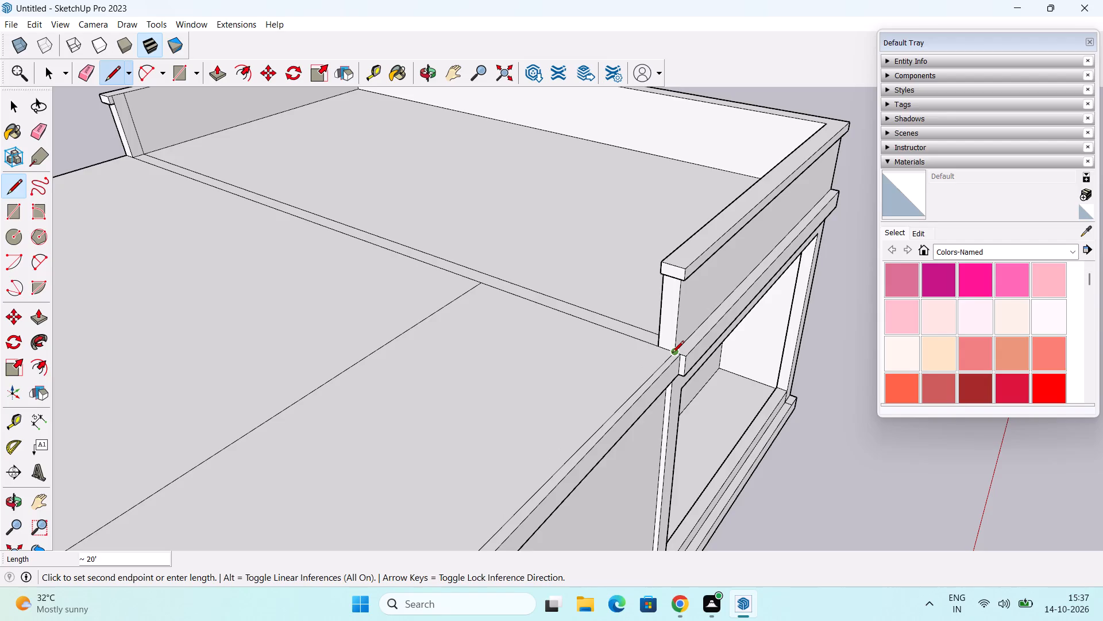
pyautogui.scroll(4, 664, 352)
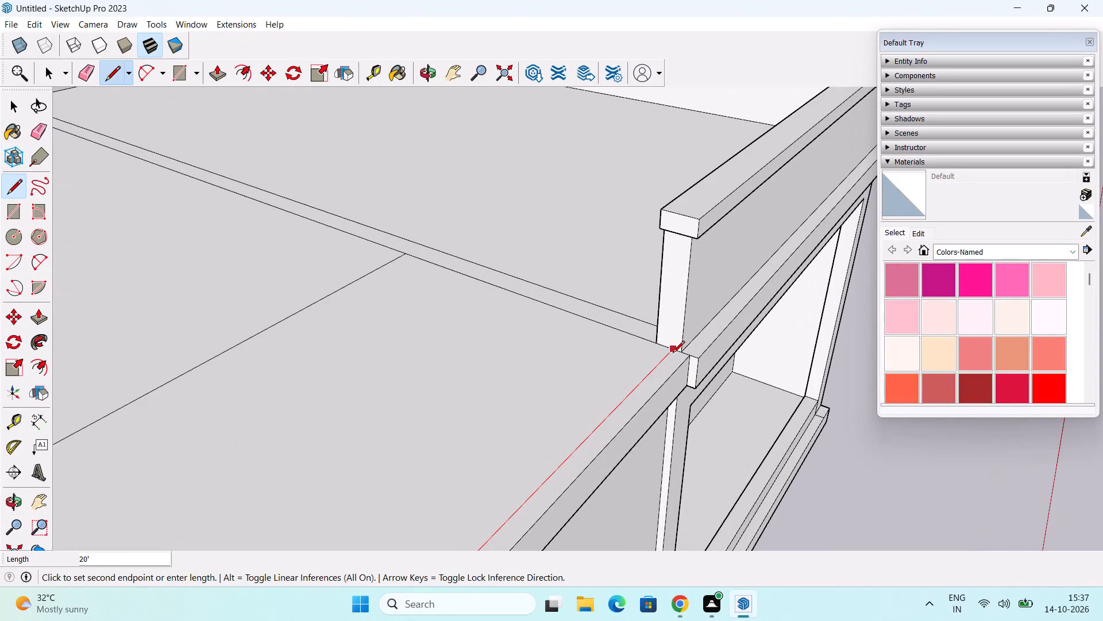
pyautogui.click(673, 354)
pyautogui.scroll(-2, 722, 369)
pyautogui.moveTo(695, 400); pyautogui.dragTo(523, 403, button='middle')
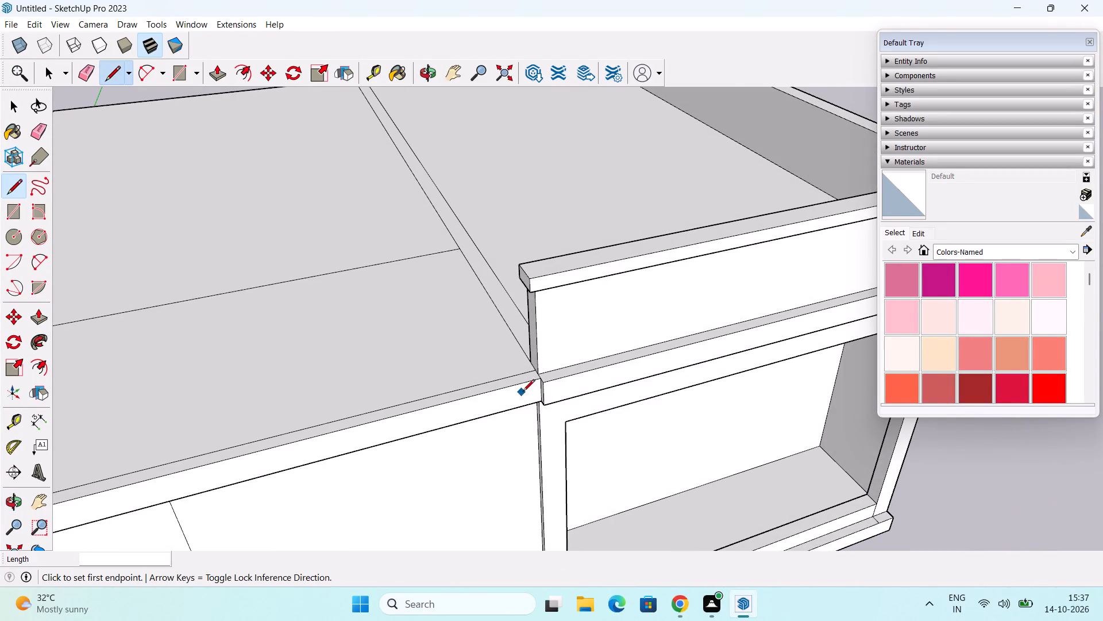
pyautogui.press('space')
# Push/Pull the lower roof's front section upward 3', and revise the distance to 5'.
pyautogui.scroll(-2, 539, 386)
pyautogui.keyDown('shift'); pyautogui.moveTo(524, 379); pyautogui.dragTo(661, 352, button='middle'); pyautogui.keyUp('shift')
pyautogui.scroll(-2, 674, 354)
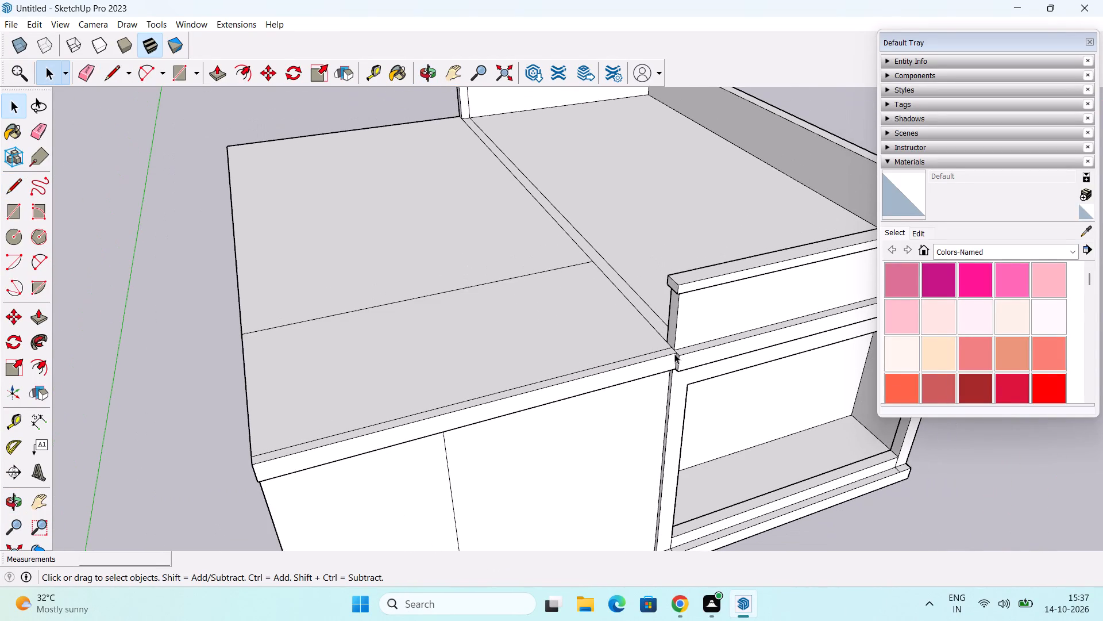
pyautogui.moveTo(697, 378); pyautogui.dragTo(603, 400, button='middle')
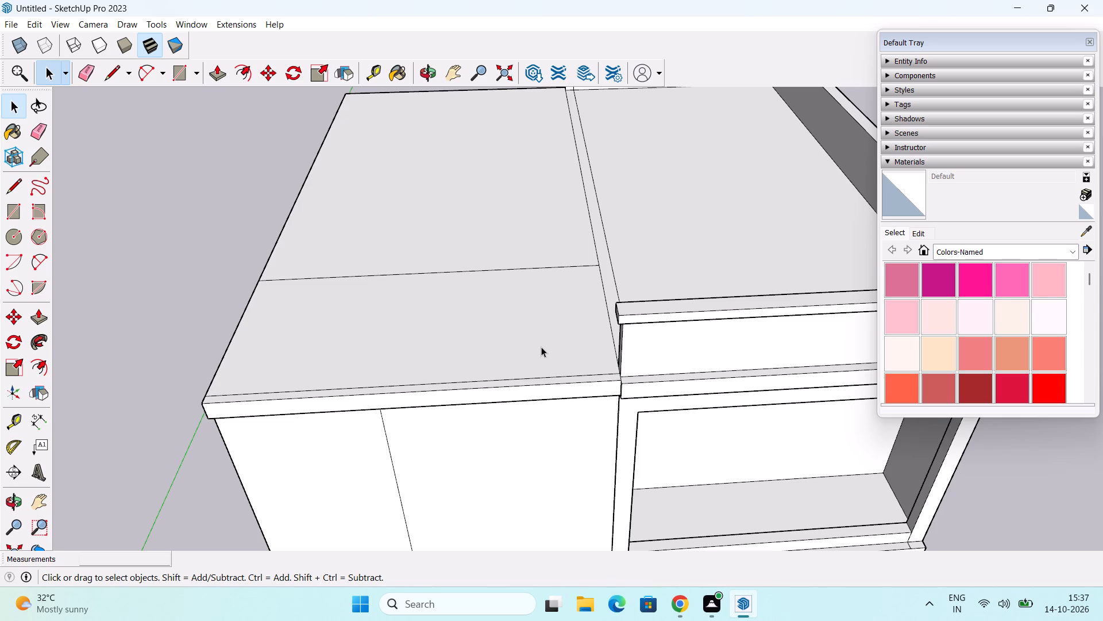
pyautogui.press('p')
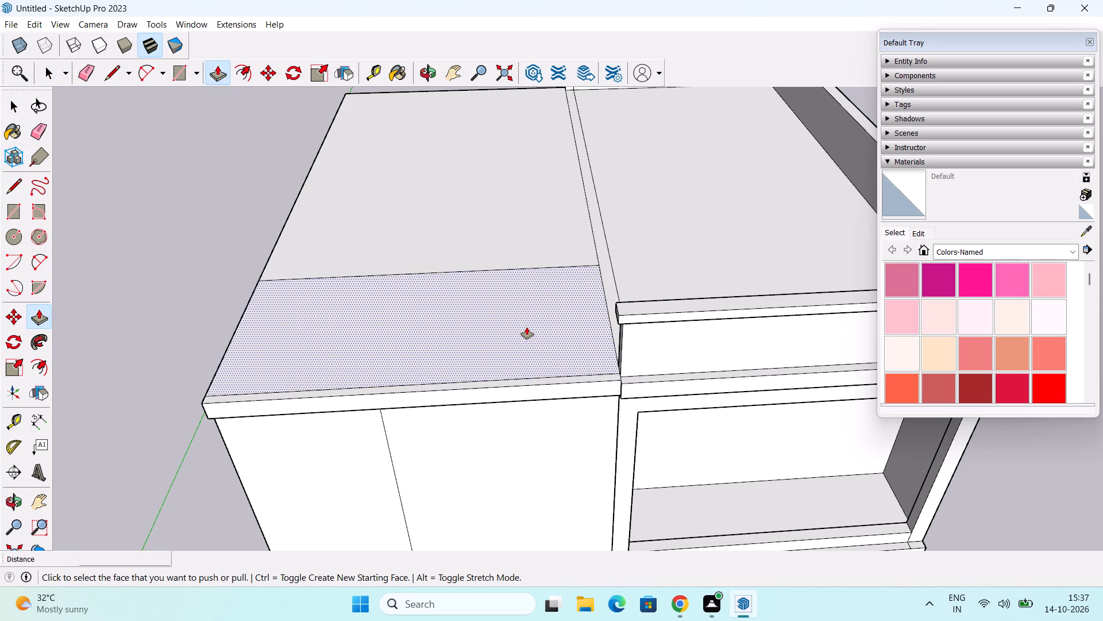
pyautogui.click(527, 327)
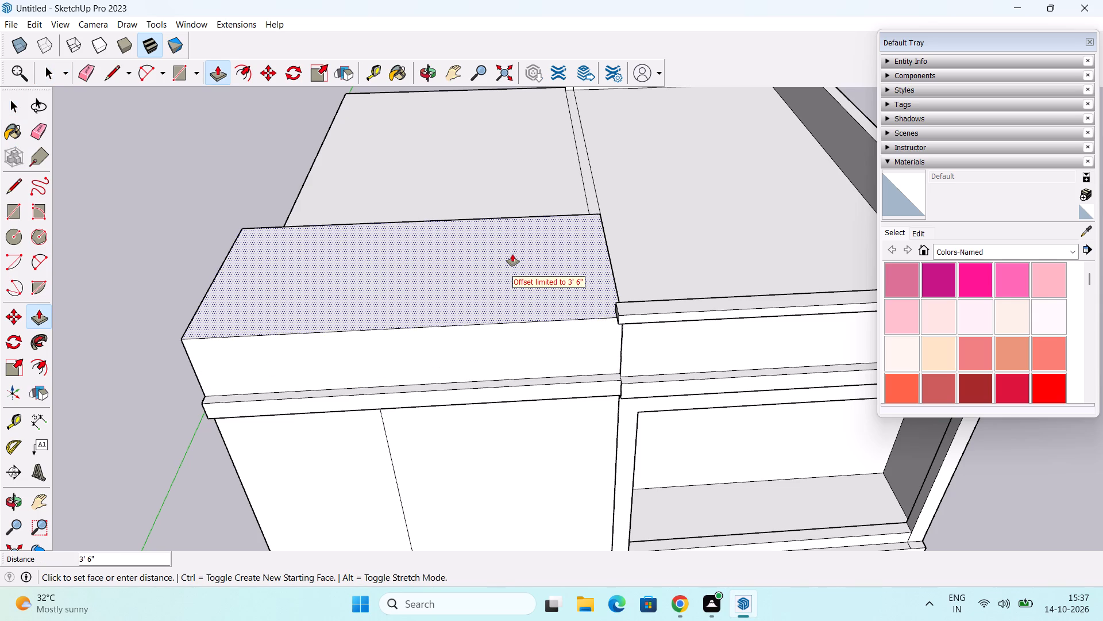
pyautogui.press('3')
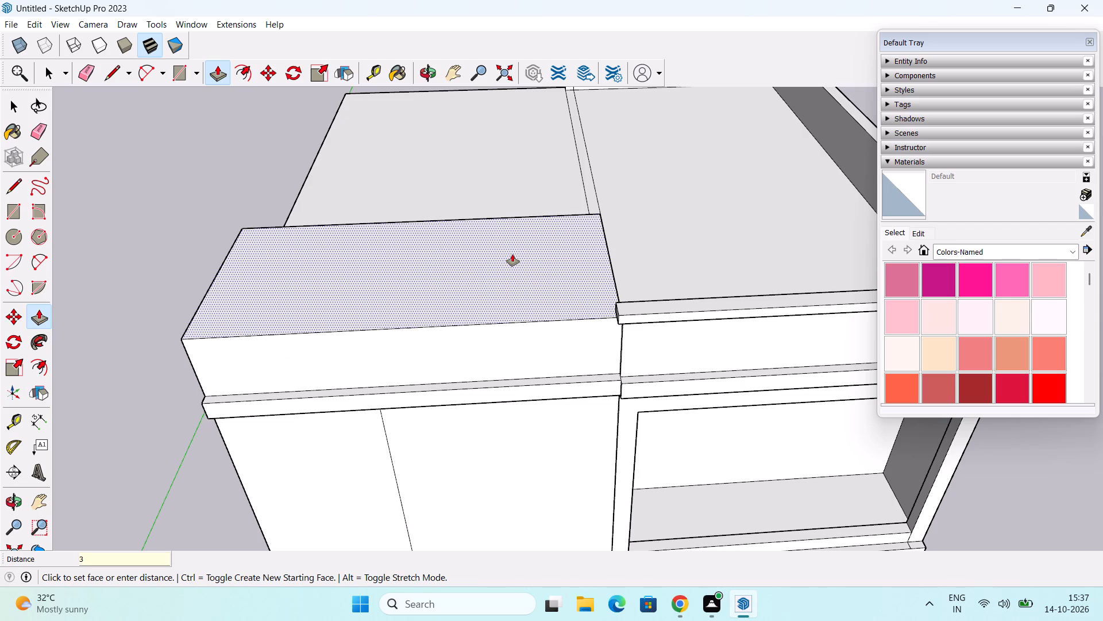
pyautogui.press("'")
pyautogui.press('Return')
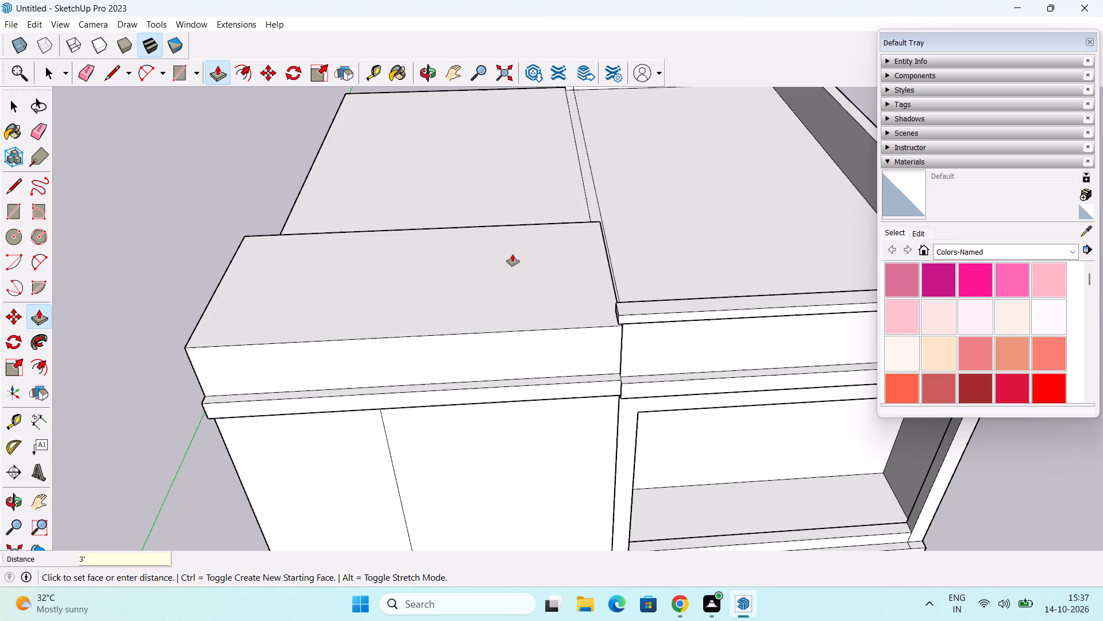
pyautogui.write("5'")
pyautogui.press('Return')
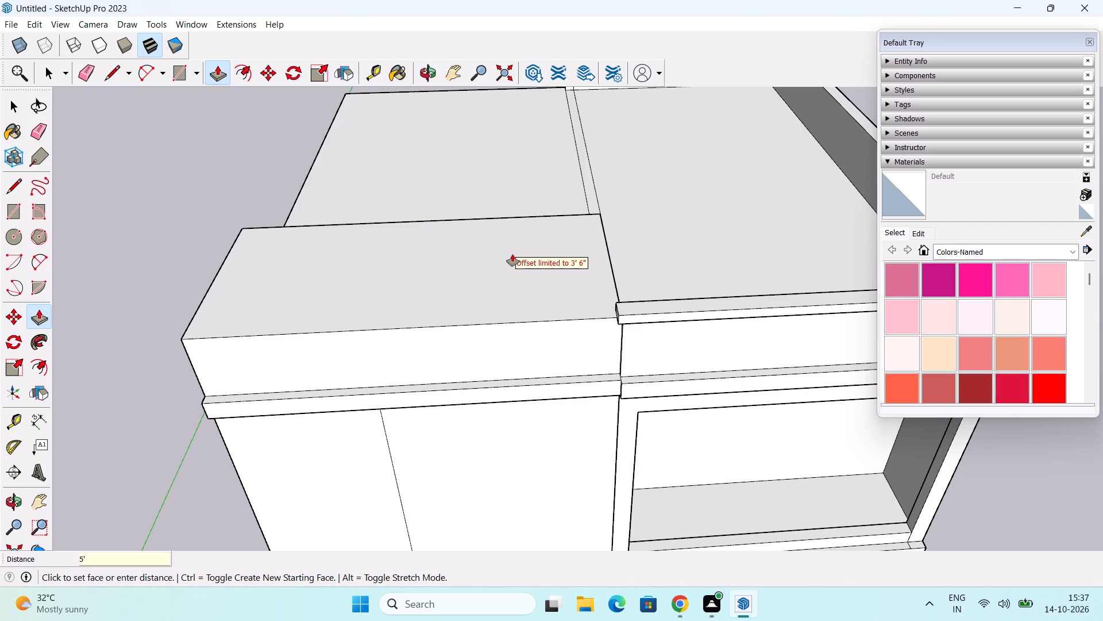
# Raise the top face of the front roof block by a further 2'.
pyautogui.moveTo(582, 345); pyautogui.dragTo(799, 249, button='middle')
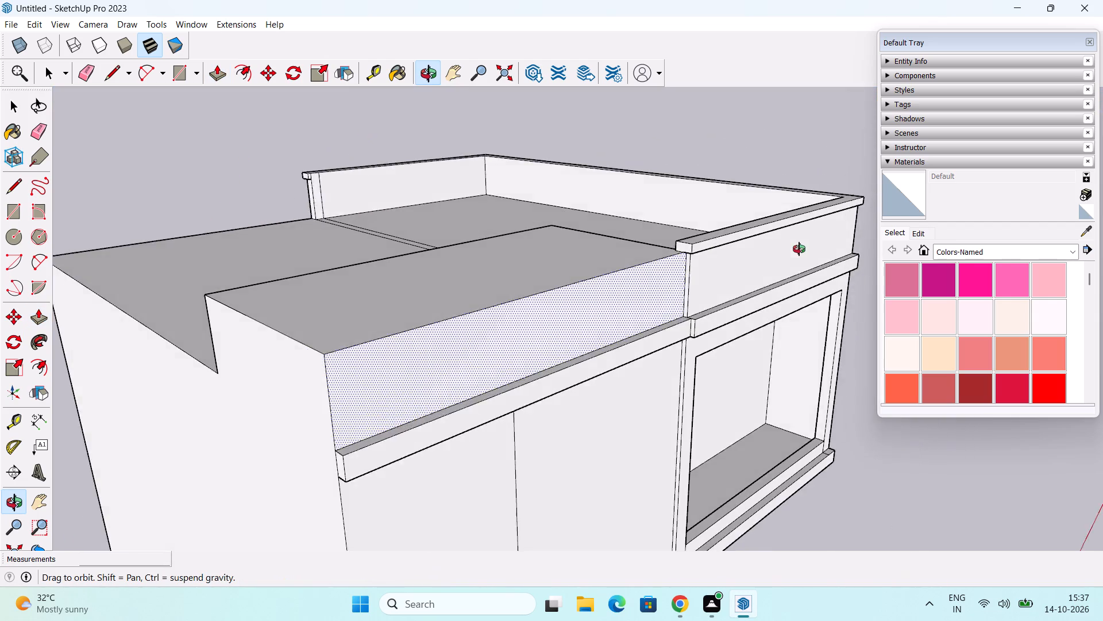
pyautogui.moveTo(799, 249); pyautogui.dragTo(662, 302, button='middle')
pyautogui.click(568, 279)
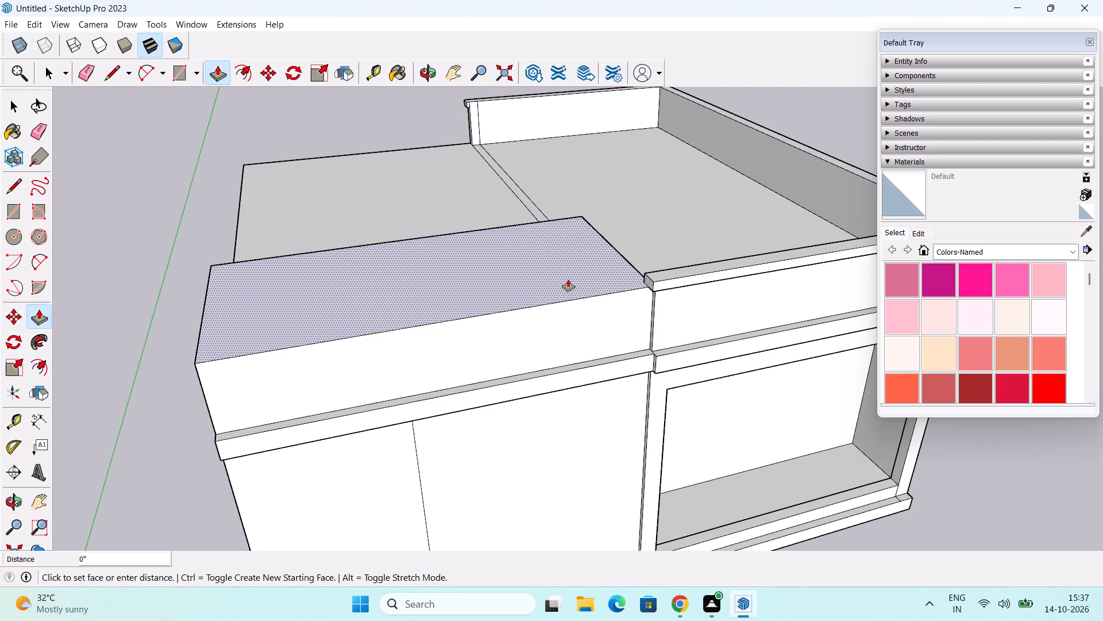
pyautogui.moveTo(565, 251); pyautogui.dragTo(482, 224, button='middle')
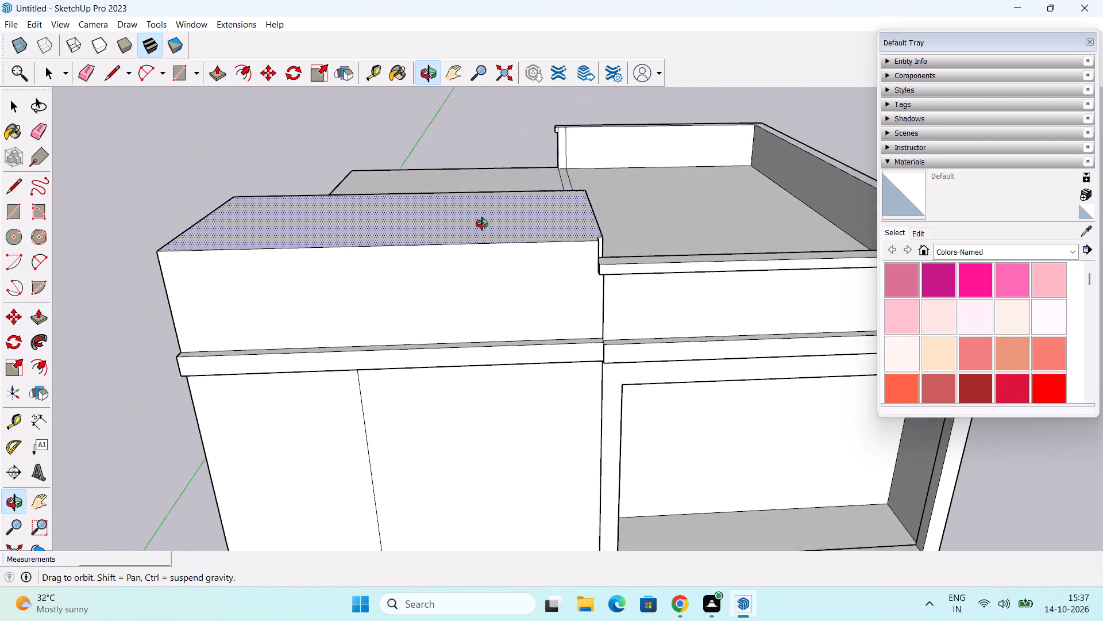
pyautogui.moveTo(482, 224); pyautogui.dragTo(461, 224, button='middle')
pyautogui.write("2'")
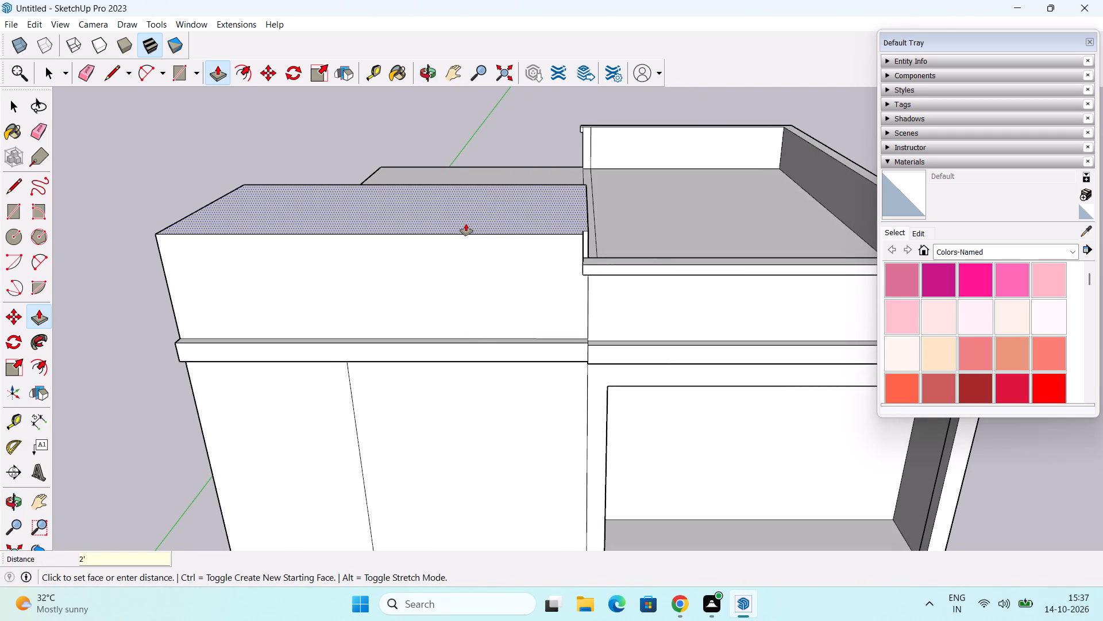
pyautogui.press('Return')
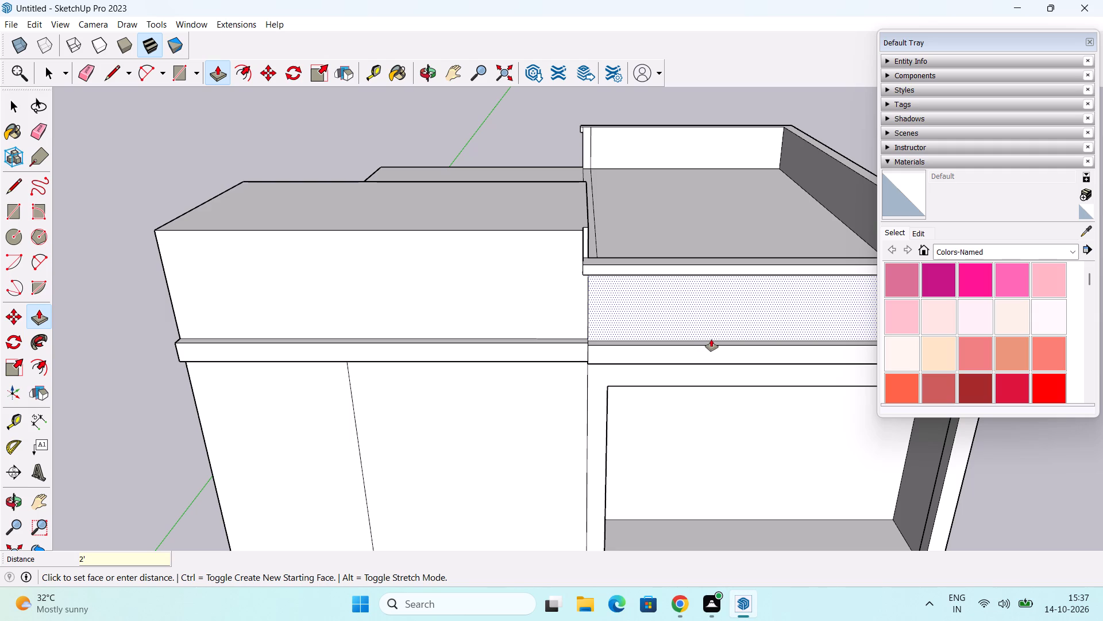
# Push the front block's inner side face, above the parapet coping, inward by 3".
pyautogui.moveTo(596, 322); pyautogui.dragTo(593, 461, button='middle')
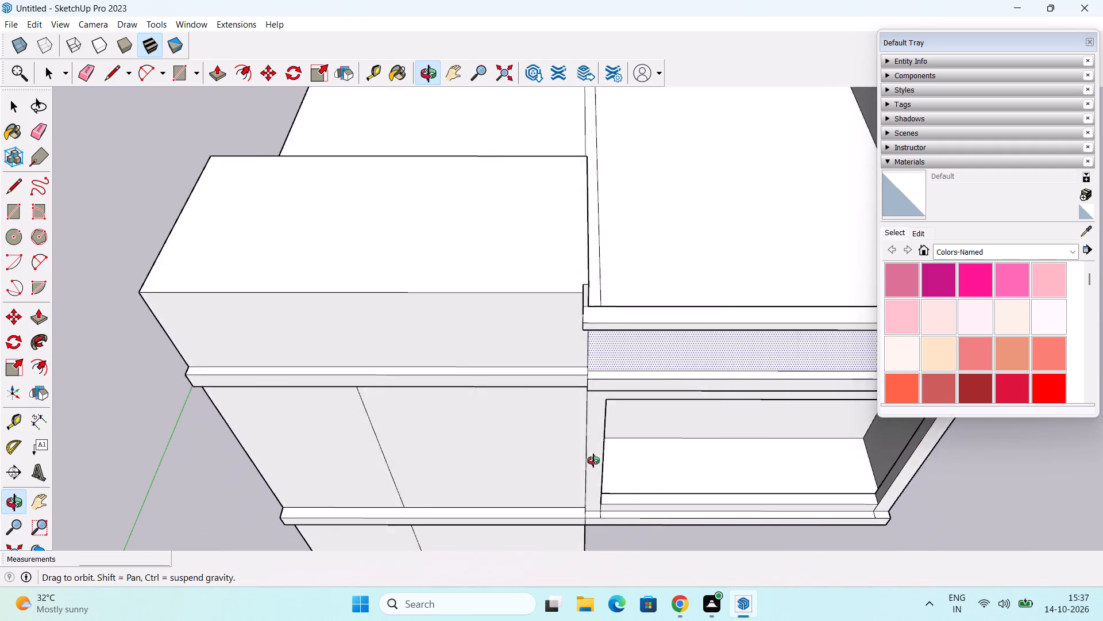
pyautogui.moveTo(593, 461); pyautogui.dragTo(547, 294, button='middle')
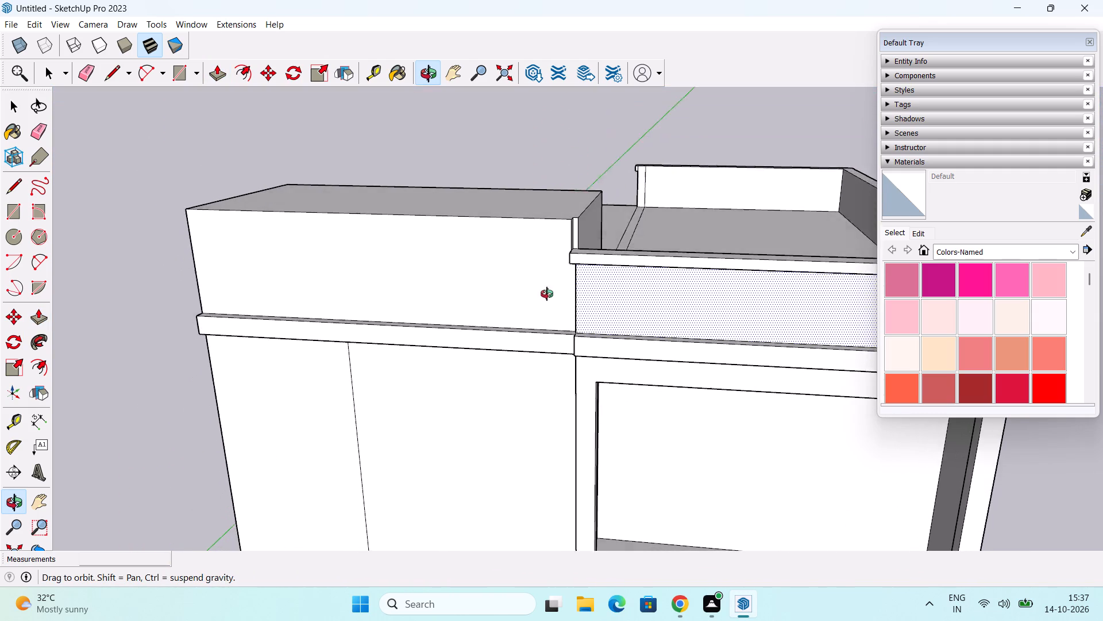
pyautogui.moveTo(547, 294); pyautogui.dragTo(527, 301, button='middle')
pyautogui.scroll(2, 584, 256)
pyautogui.scroll(3, 645, 222)
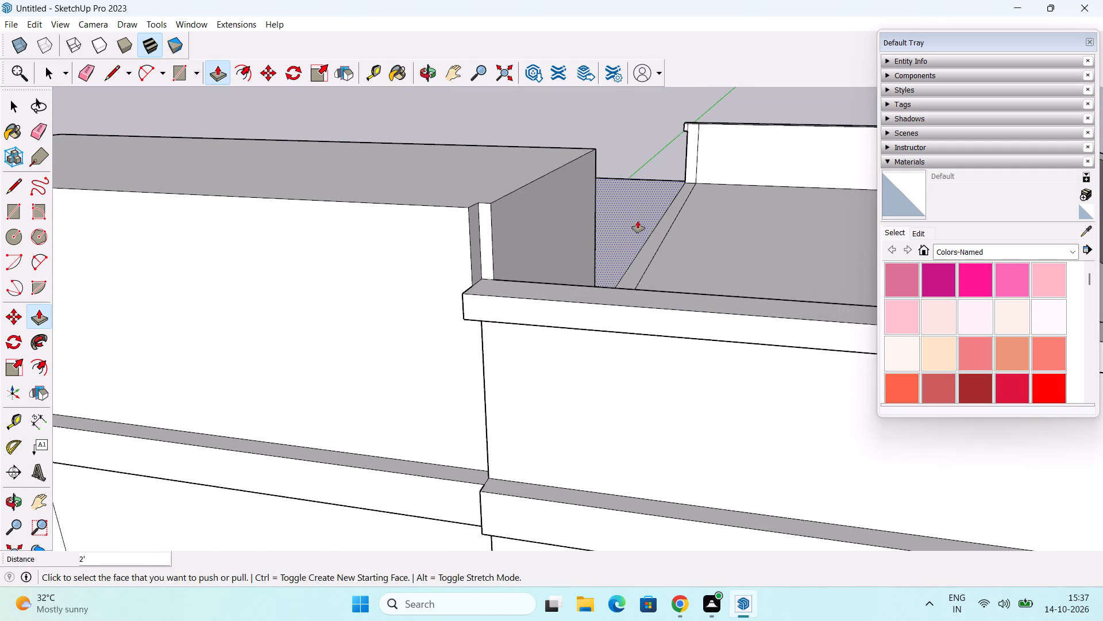
pyautogui.scroll(1, 638, 221)
pyautogui.click(515, 231)
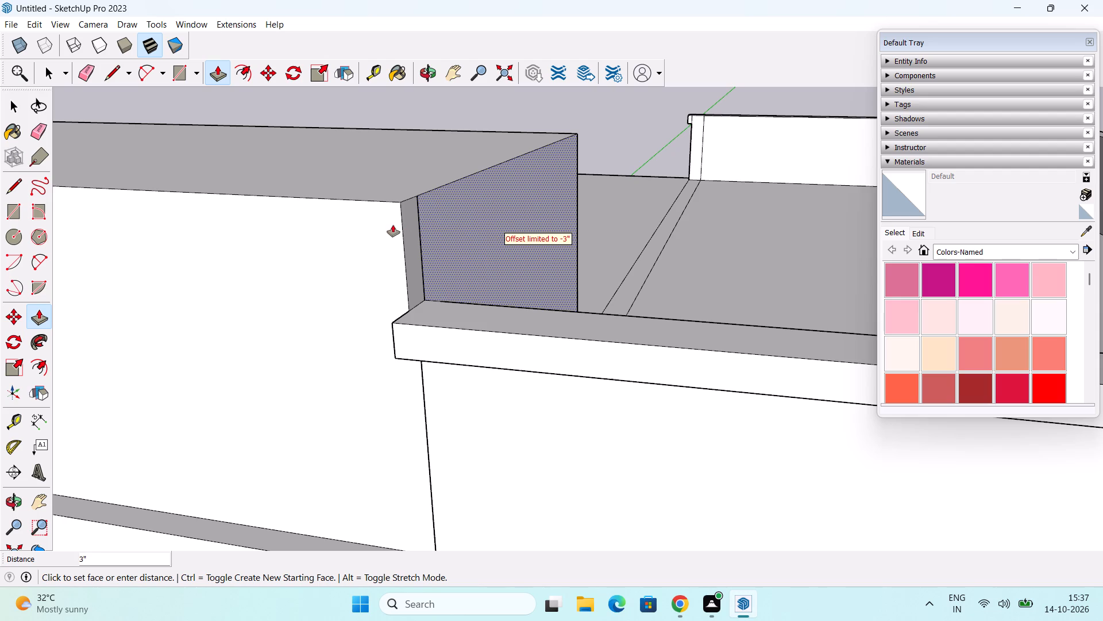
pyautogui.click(402, 233)
# Raise the top face of the front roof block by another 1'.
pyautogui.scroll(-3, 465, 222)
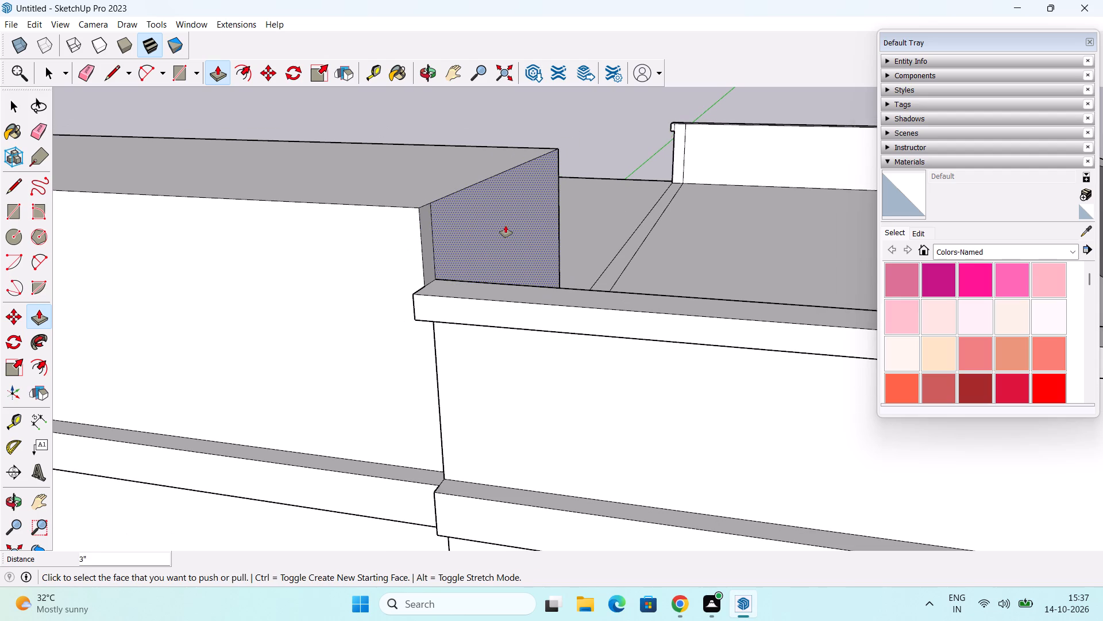
pyautogui.scroll(-1, 506, 225)
pyautogui.moveTo(507, 225); pyautogui.dragTo(579, 263, button='middle')
pyautogui.scroll(-2, 564, 272)
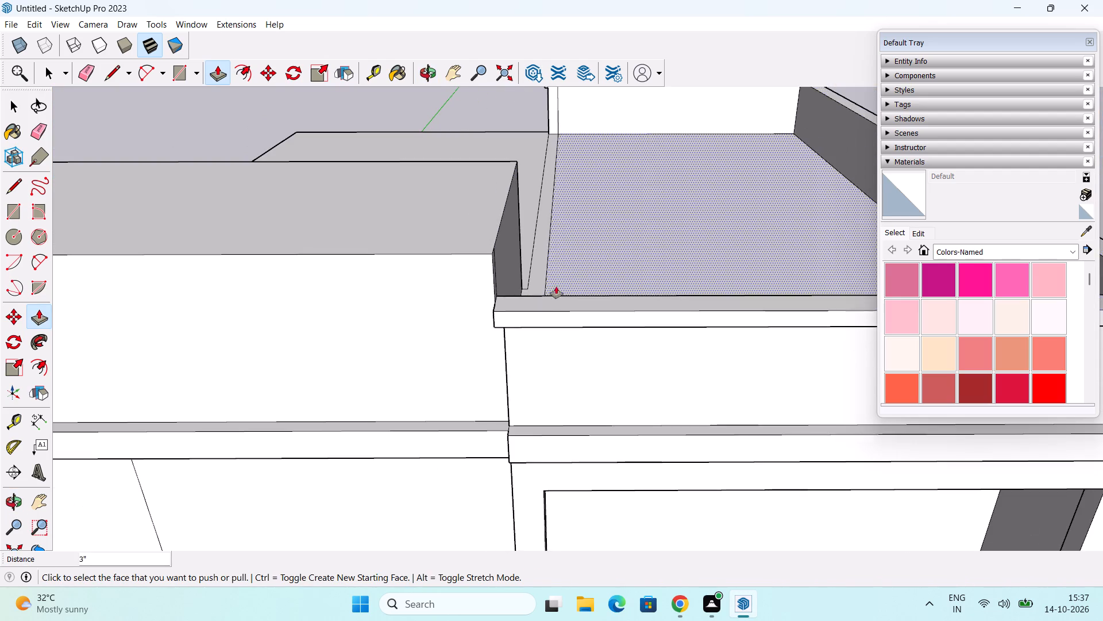
pyautogui.moveTo(529, 298); pyautogui.dragTo(786, 255, button='middle')
pyautogui.scroll(-2, 754, 282)
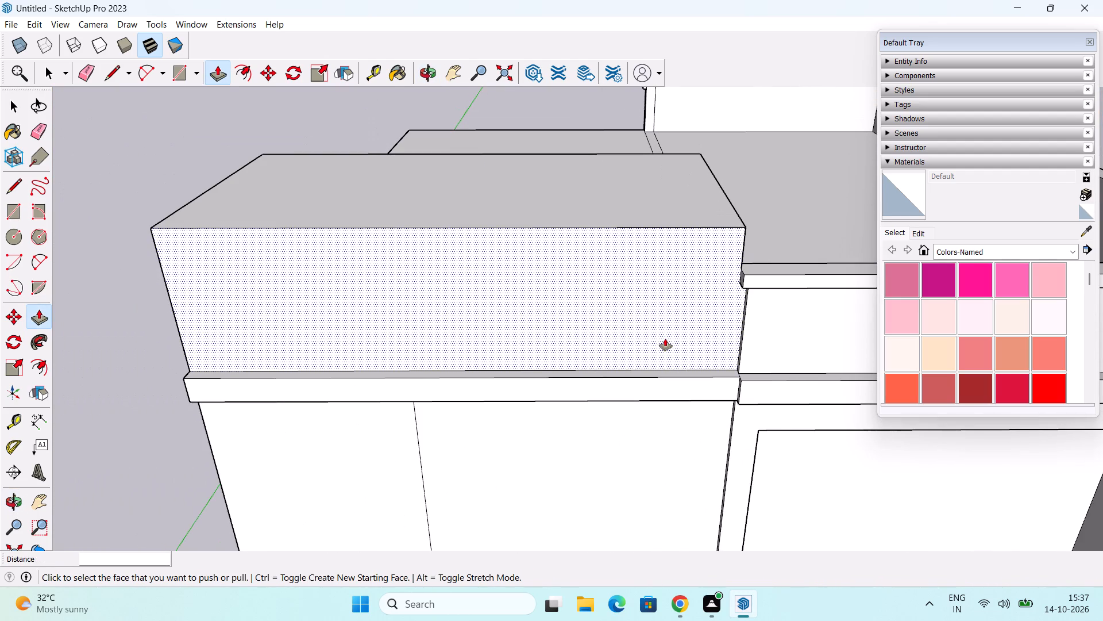
pyautogui.moveTo(665, 339); pyautogui.dragTo(627, 362, button='middle')
pyautogui.click(661, 217)
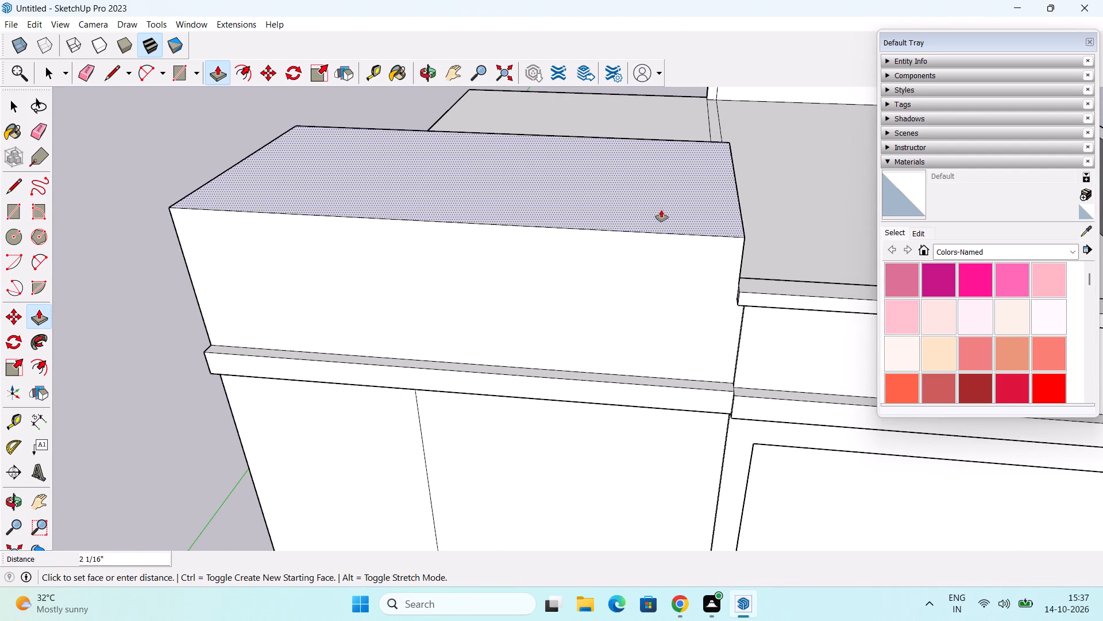
pyautogui.write("1'")
pyautogui.press('Return')
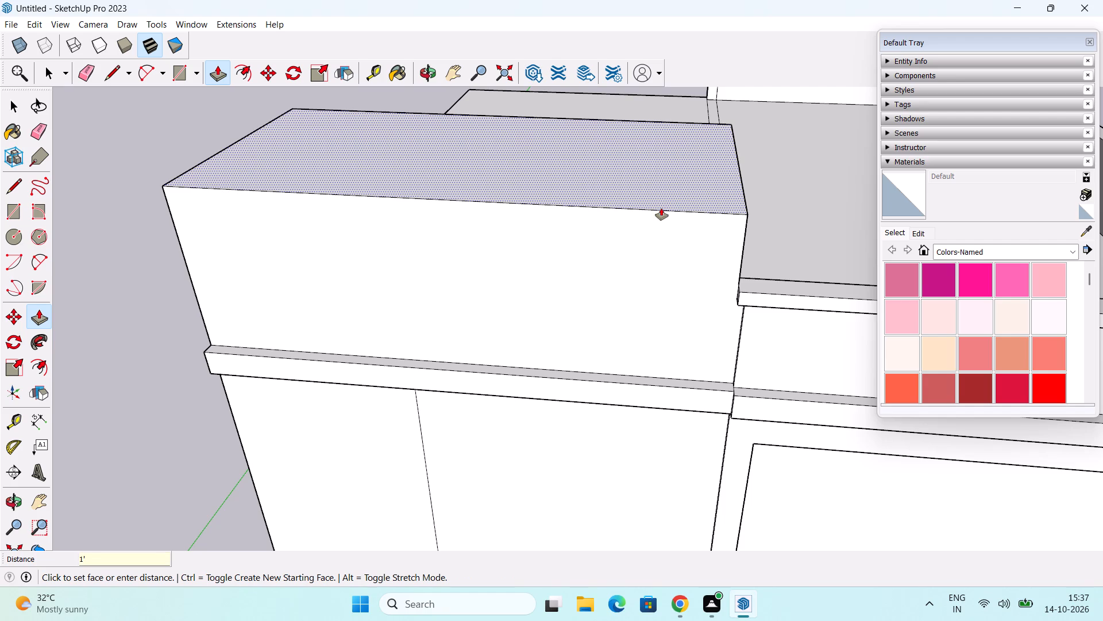
# Draw a vertical line up the raised block's front face, continuing the wall's dividing line from beneath the band to the top edge.
pyautogui.moveTo(508, 332); pyautogui.dragTo(539, 184, button='middle')
pyautogui.moveTo(499, 442); pyautogui.dragTo(509, 357, button='middle')
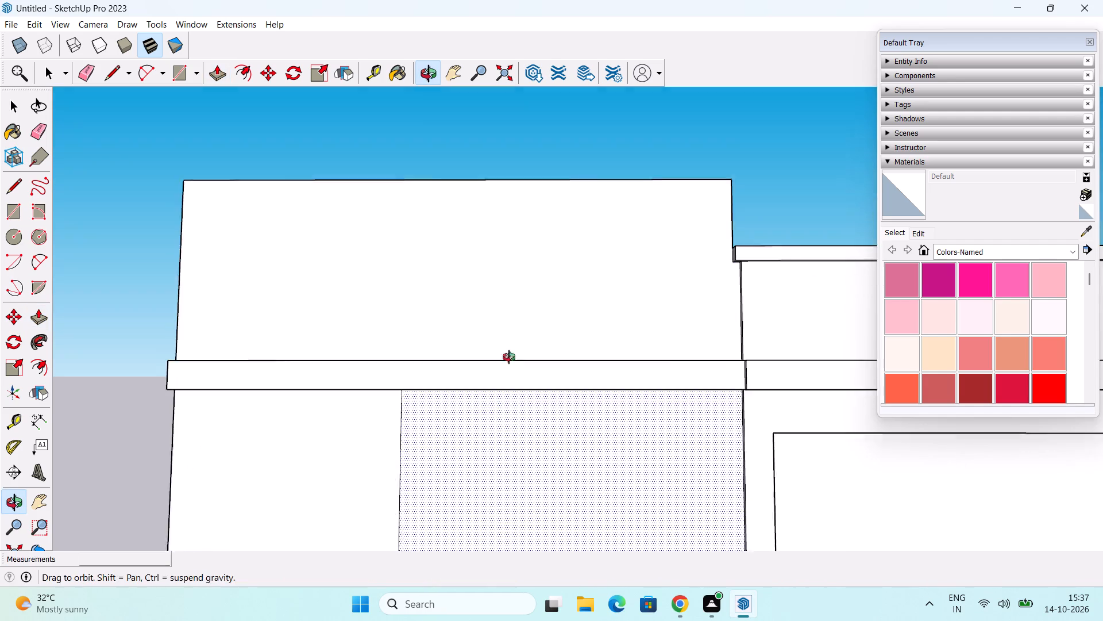
pyautogui.moveTo(509, 357); pyautogui.dragTo(510, 335, button='middle')
pyautogui.moveTo(455, 392); pyautogui.dragTo(476, 352, button='middle')
pyautogui.moveTo(511, 375); pyautogui.dragTo(495, 374, button='middle')
pyautogui.press('space')
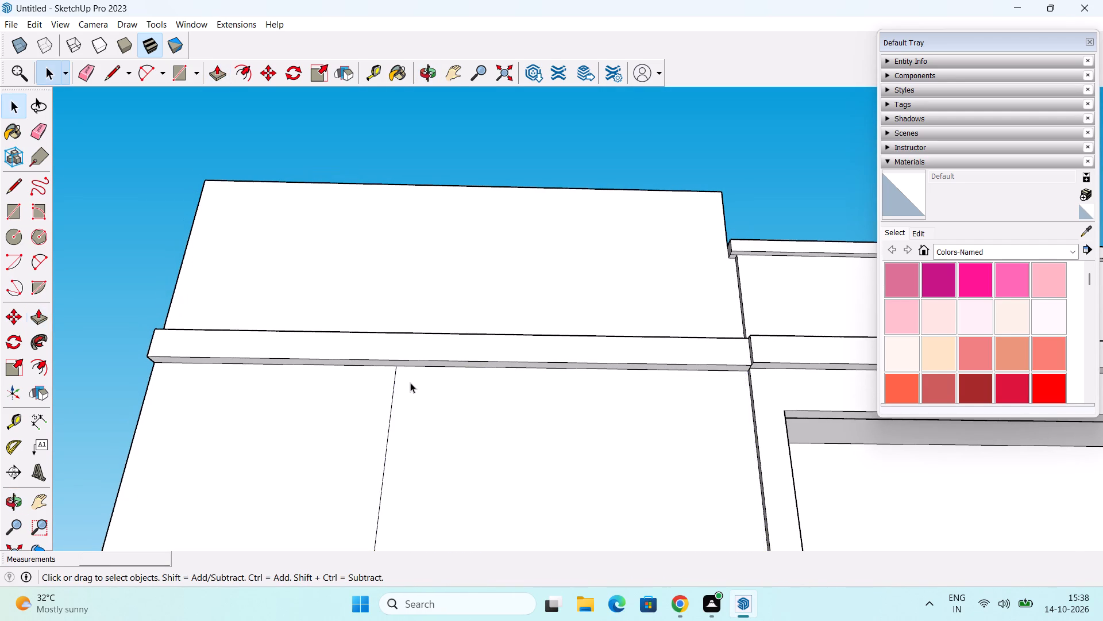
pyautogui.scroll(2, 409, 382)
pyautogui.press('l')
pyautogui.click(395, 366)
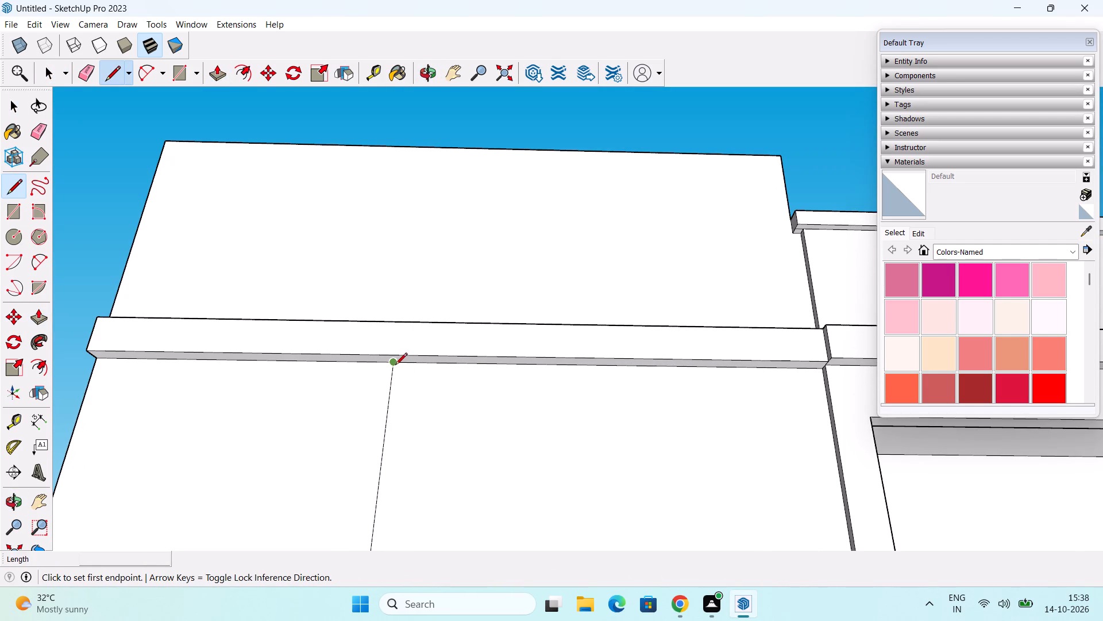
pyautogui.moveTo(426, 231); pyautogui.dragTo(307, 383, button='middle')
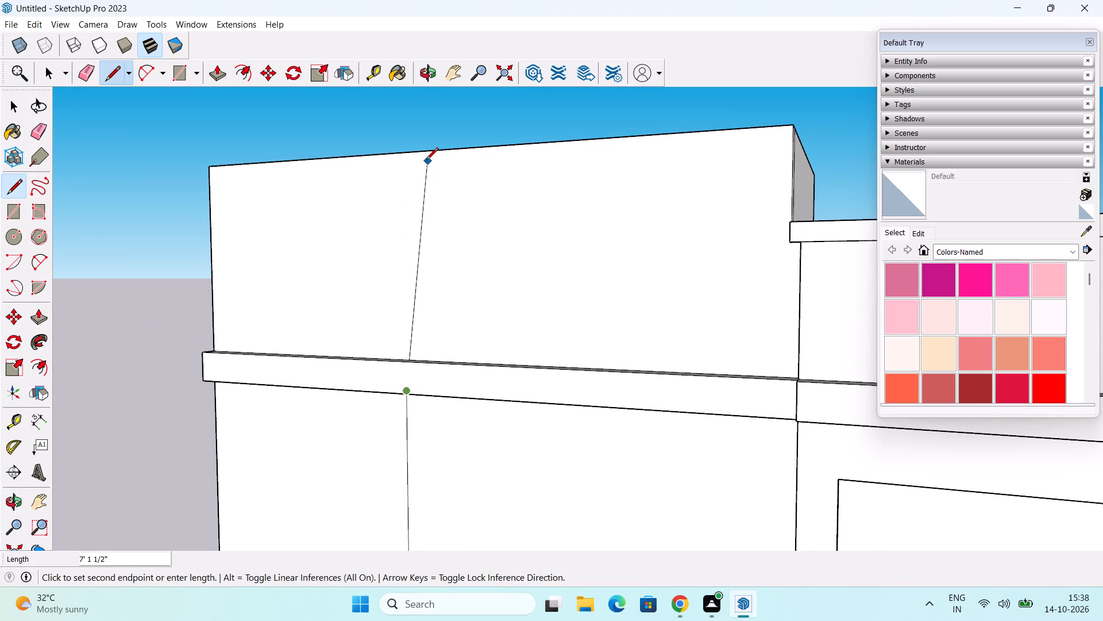
pyautogui.click(407, 155)
pyautogui.moveTo(503, 238); pyautogui.dragTo(534, 293, button='middle')
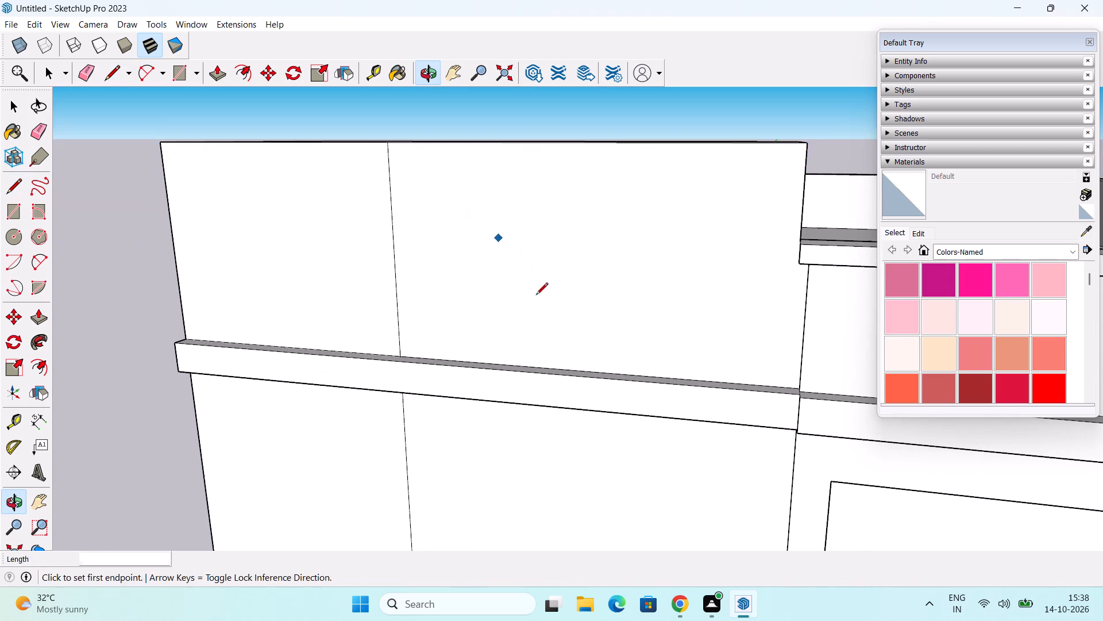
pyautogui.press('space')
# Copy the wider front panel's top edge 6" down the face of the raised block.
pyautogui.scroll(-1, 529, 296)
pyautogui.moveTo(529, 300); pyautogui.dragTo(593, 320, button='middle')
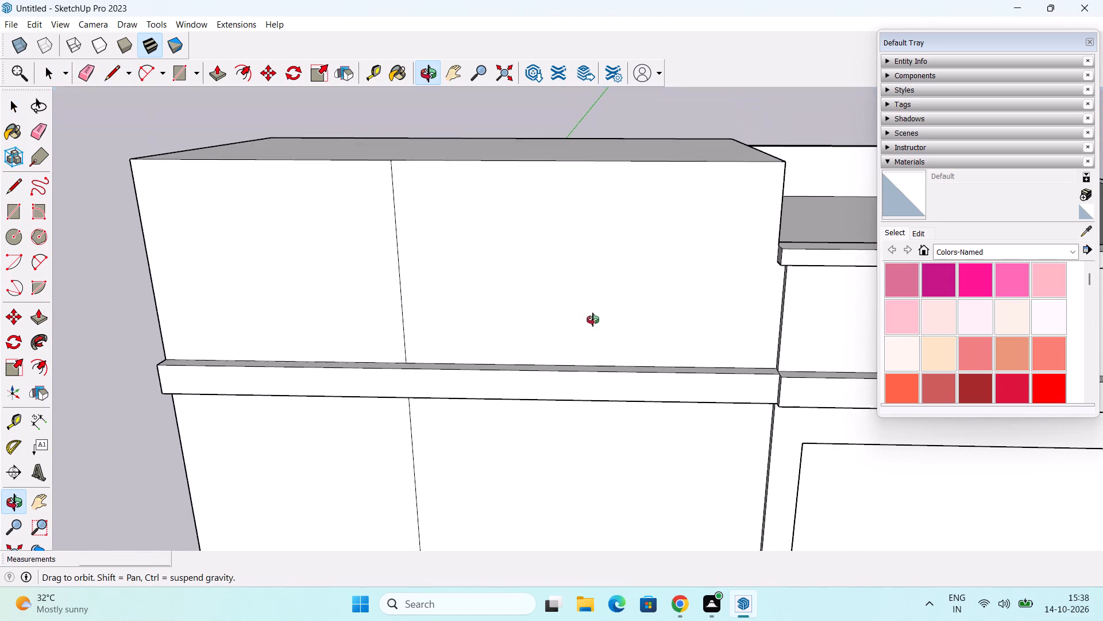
pyautogui.moveTo(593, 320); pyautogui.dragTo(593, 320, button='middle')
pyautogui.moveTo(703, 342); pyautogui.dragTo(643, 359, button='middle')
pyautogui.moveTo(638, 339); pyautogui.dragTo(587, 356, button='middle')
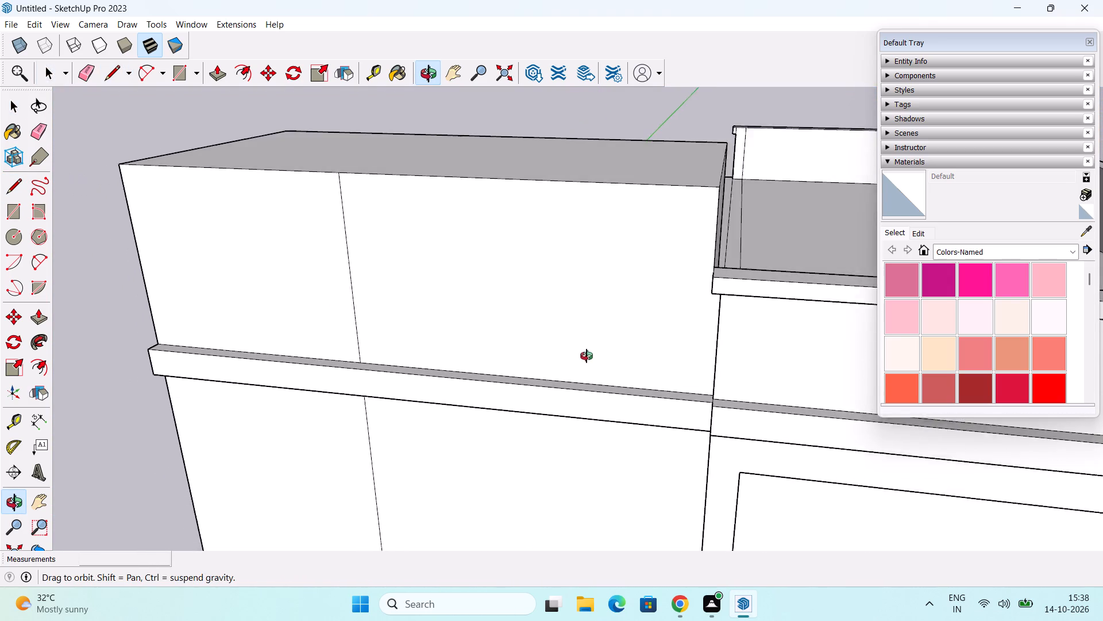
pyautogui.moveTo(587, 356); pyautogui.dragTo(570, 374, button='middle')
pyautogui.scroll(1, 551, 302)
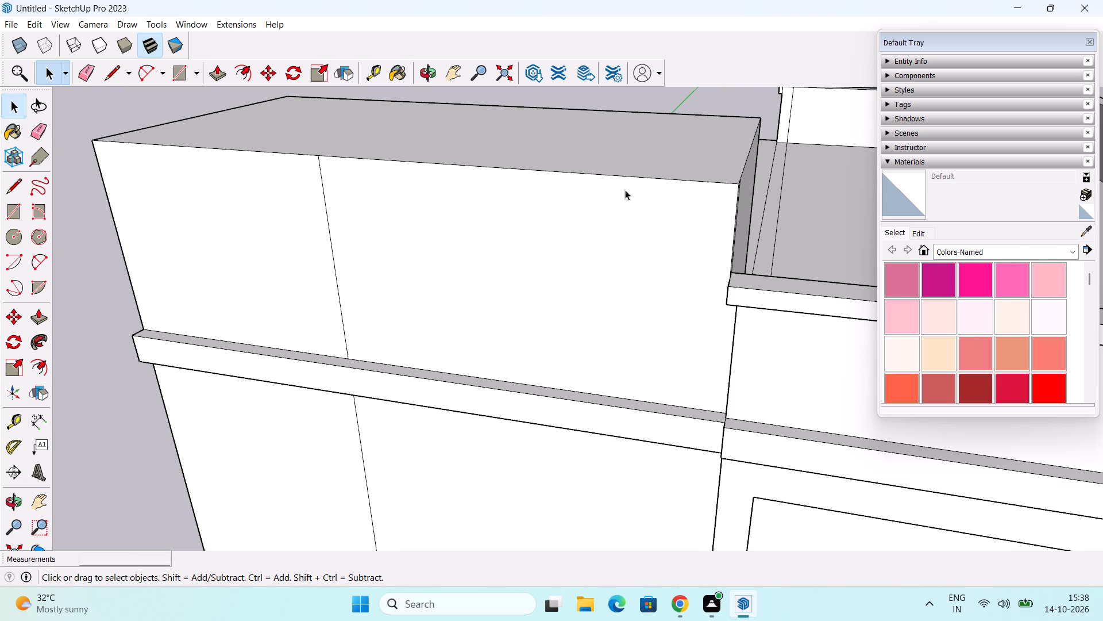
pyautogui.click(647, 178)
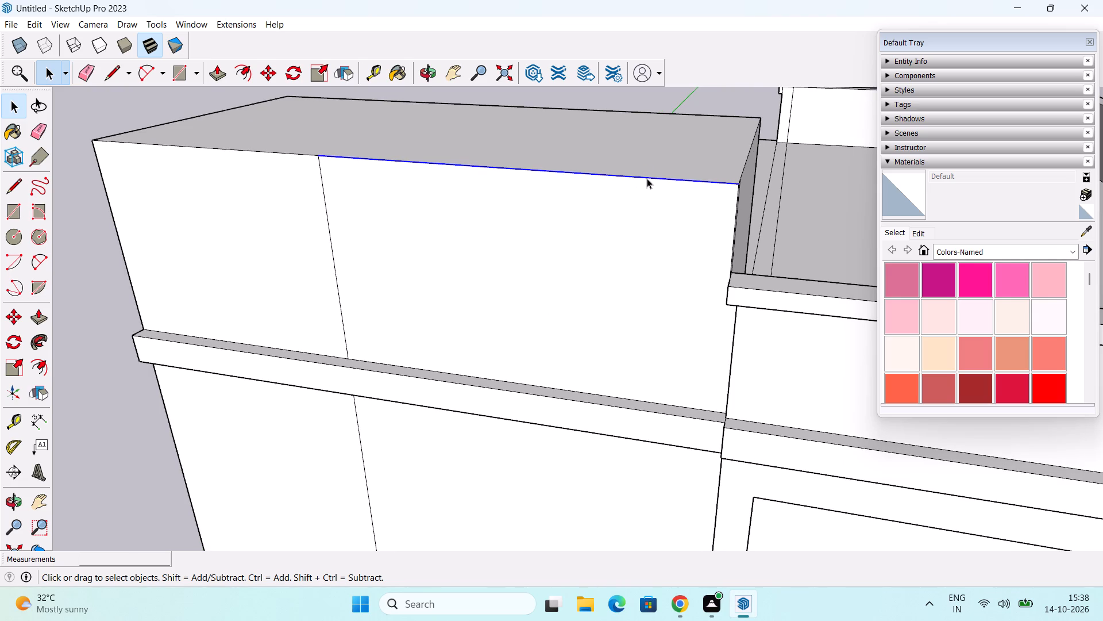
pyautogui.press('m')
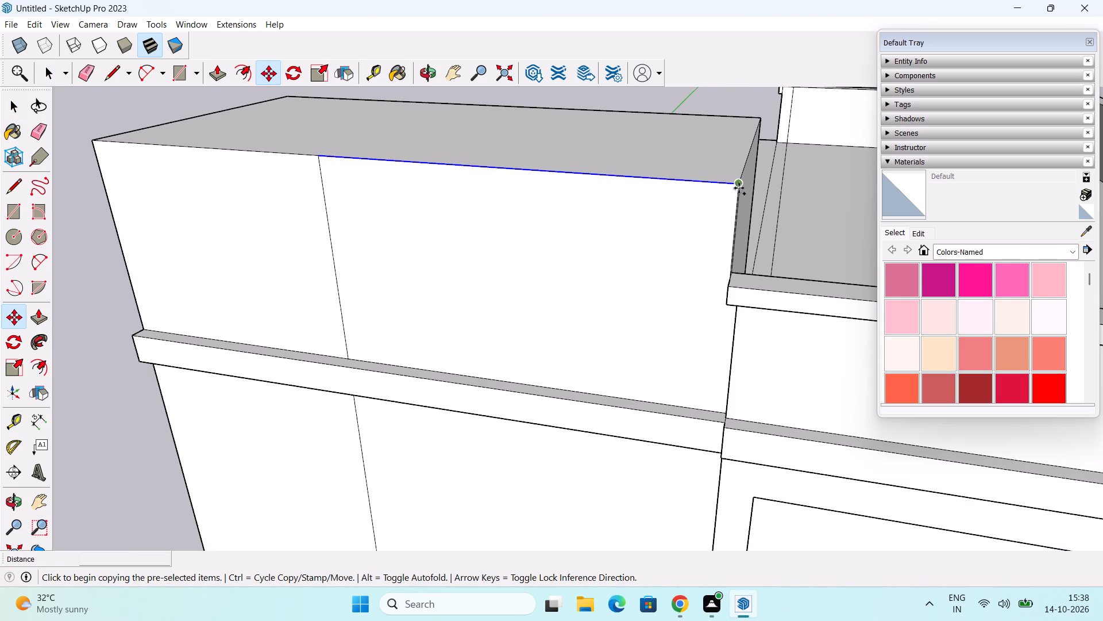
pyautogui.click(738, 187)
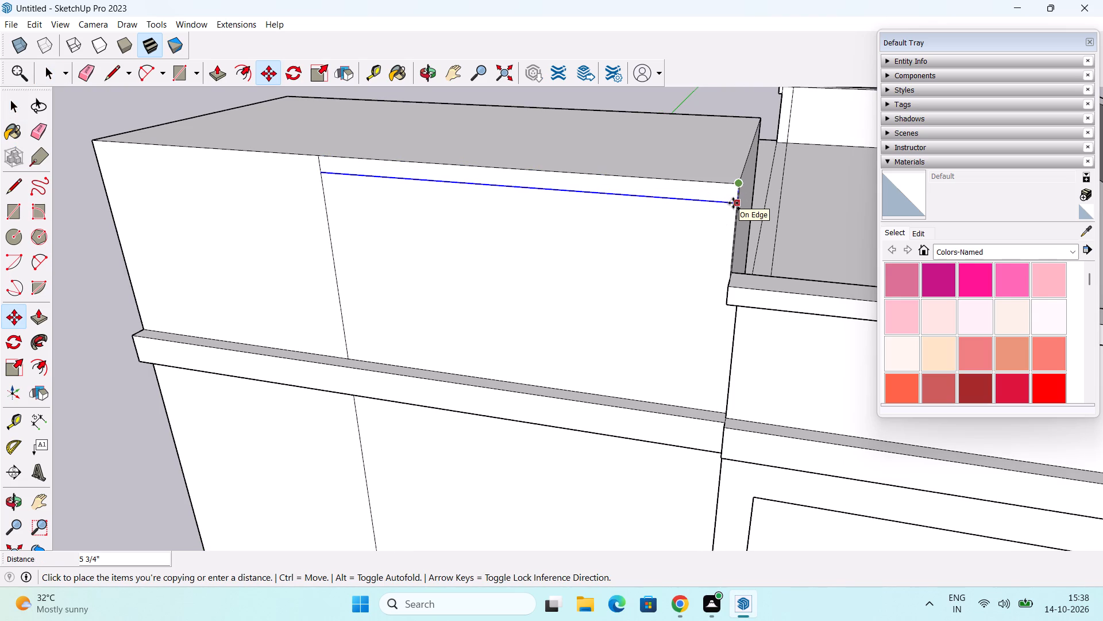
pyautogui.press('6')
pyautogui.hotkey('shift', '"')
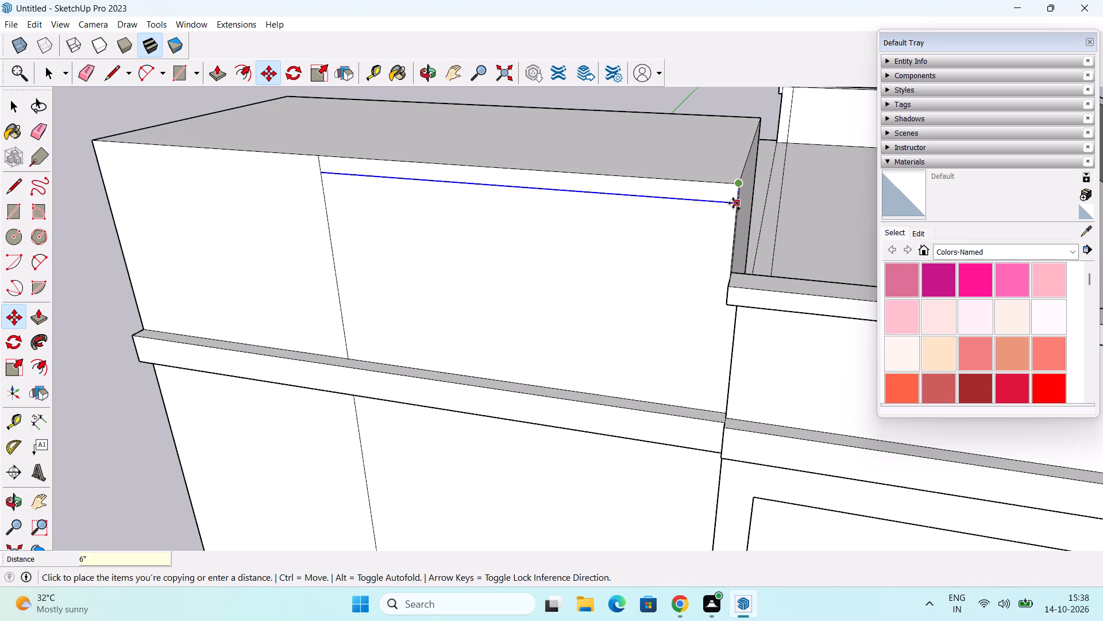
pyautogui.press('Return')
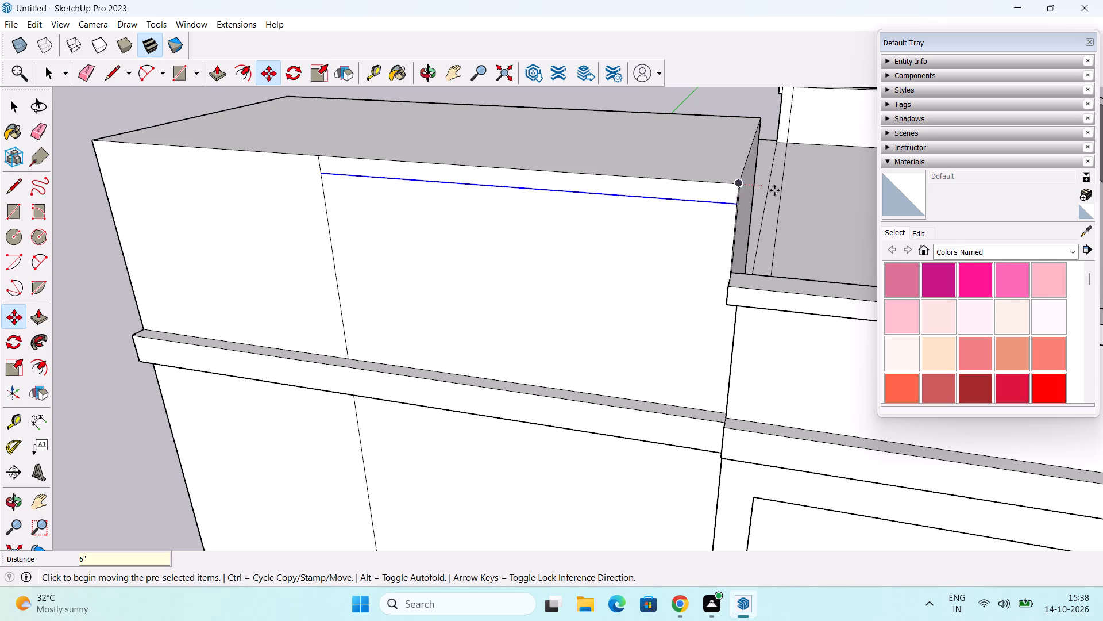
pyautogui.press('space')
# Extend the copied horizontal line about 8' across the narrower front panel to the block's outer vertical edge.
pyautogui.moveTo(592, 275); pyautogui.dragTo(658, 238, button='middle')
pyautogui.press('l')
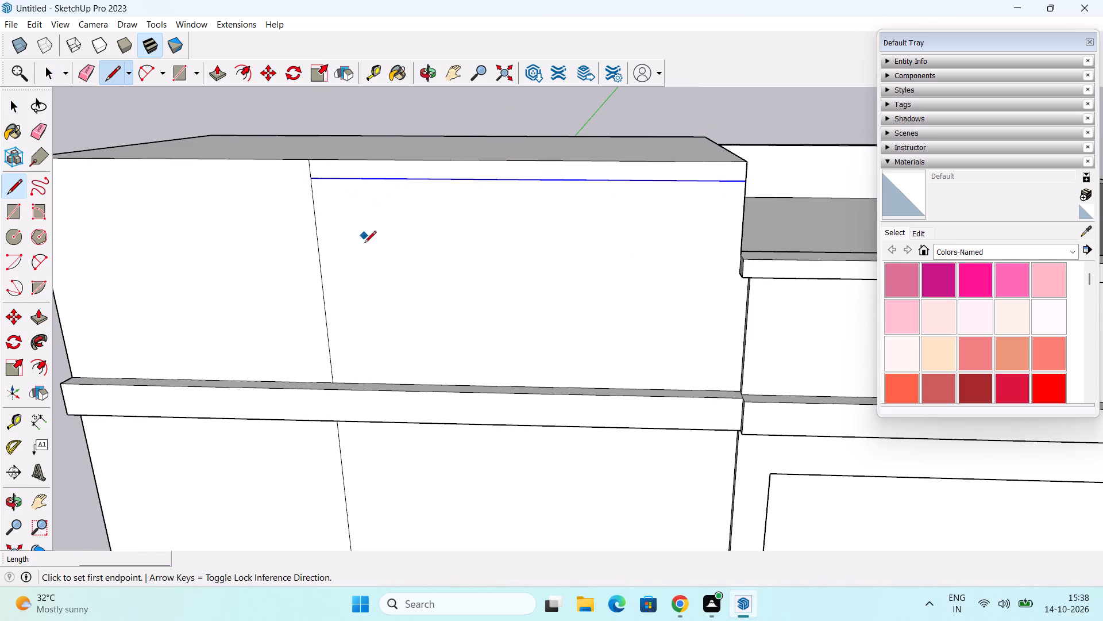
pyautogui.moveTo(380, 265); pyautogui.dragTo(603, 248, button='middle')
pyautogui.click(541, 164)
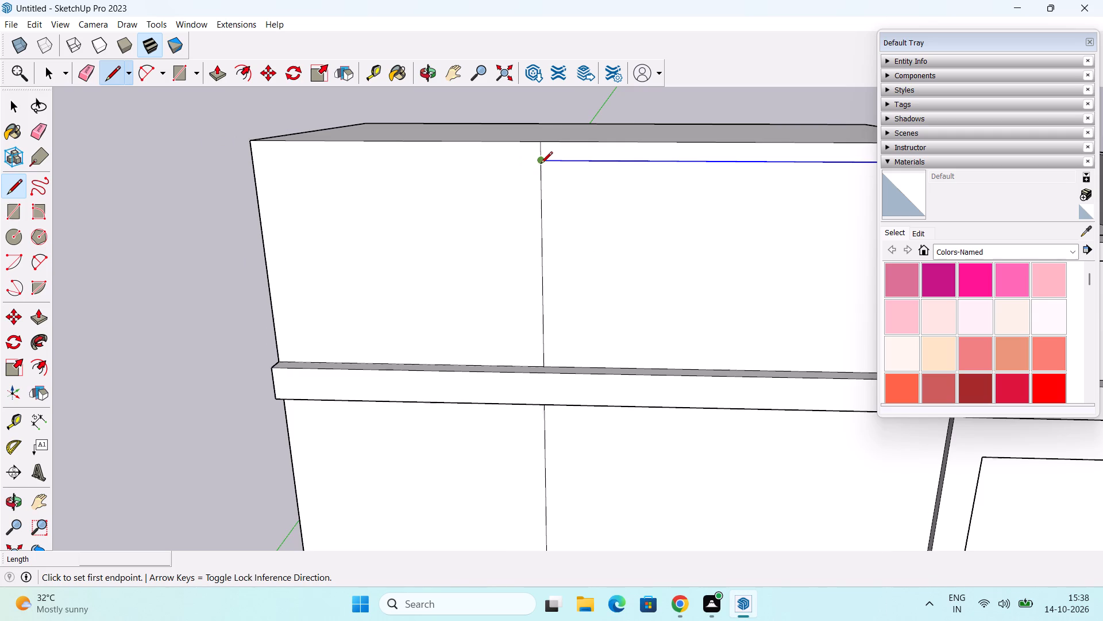
pyautogui.click(253, 159)
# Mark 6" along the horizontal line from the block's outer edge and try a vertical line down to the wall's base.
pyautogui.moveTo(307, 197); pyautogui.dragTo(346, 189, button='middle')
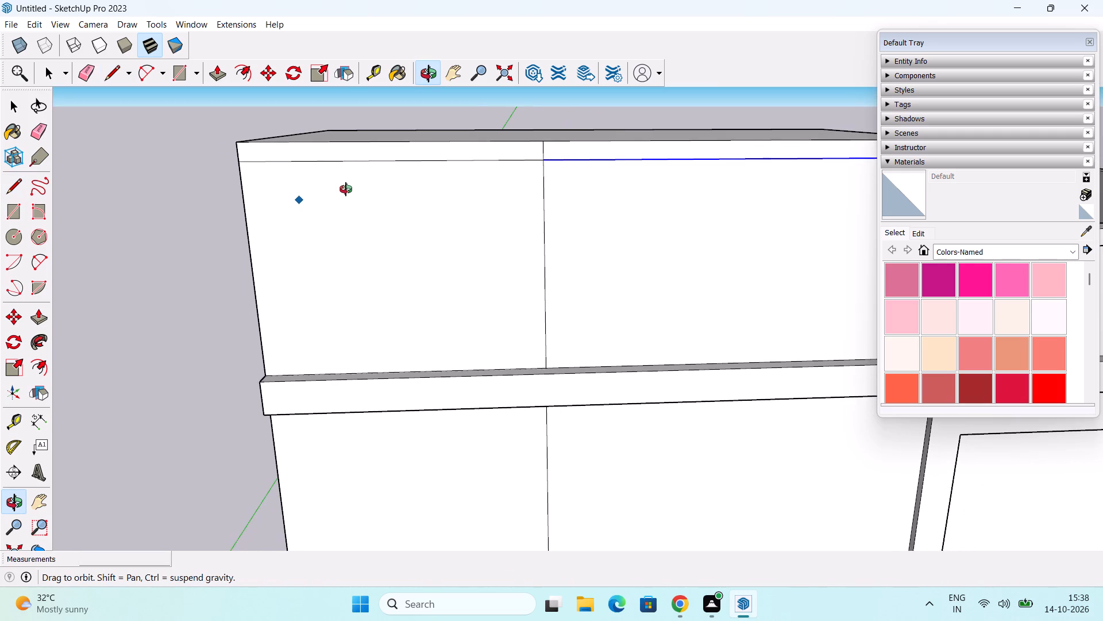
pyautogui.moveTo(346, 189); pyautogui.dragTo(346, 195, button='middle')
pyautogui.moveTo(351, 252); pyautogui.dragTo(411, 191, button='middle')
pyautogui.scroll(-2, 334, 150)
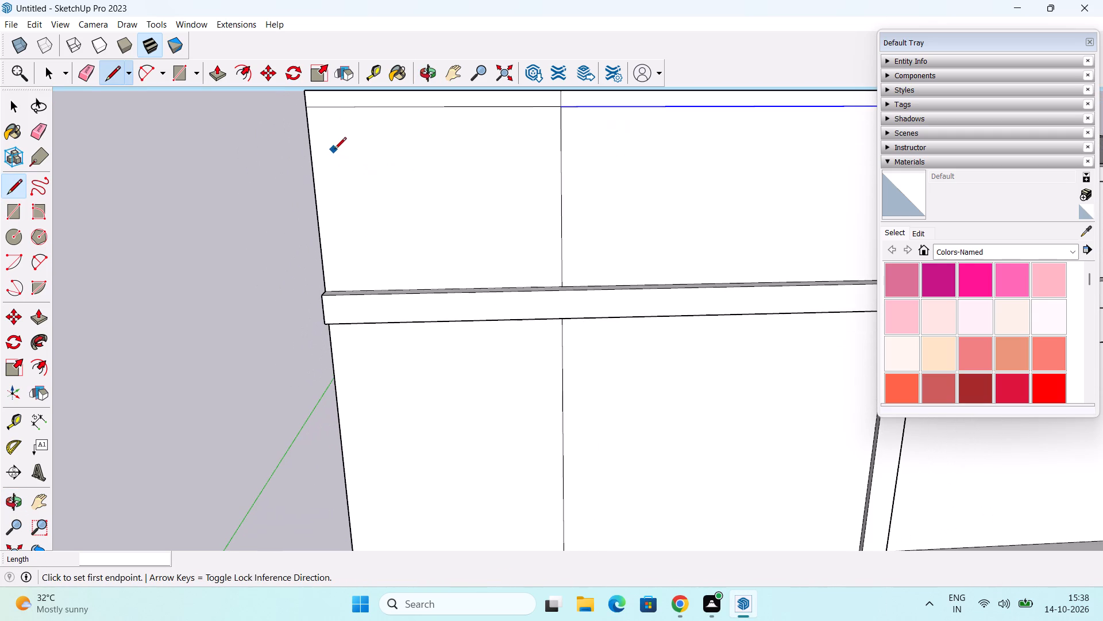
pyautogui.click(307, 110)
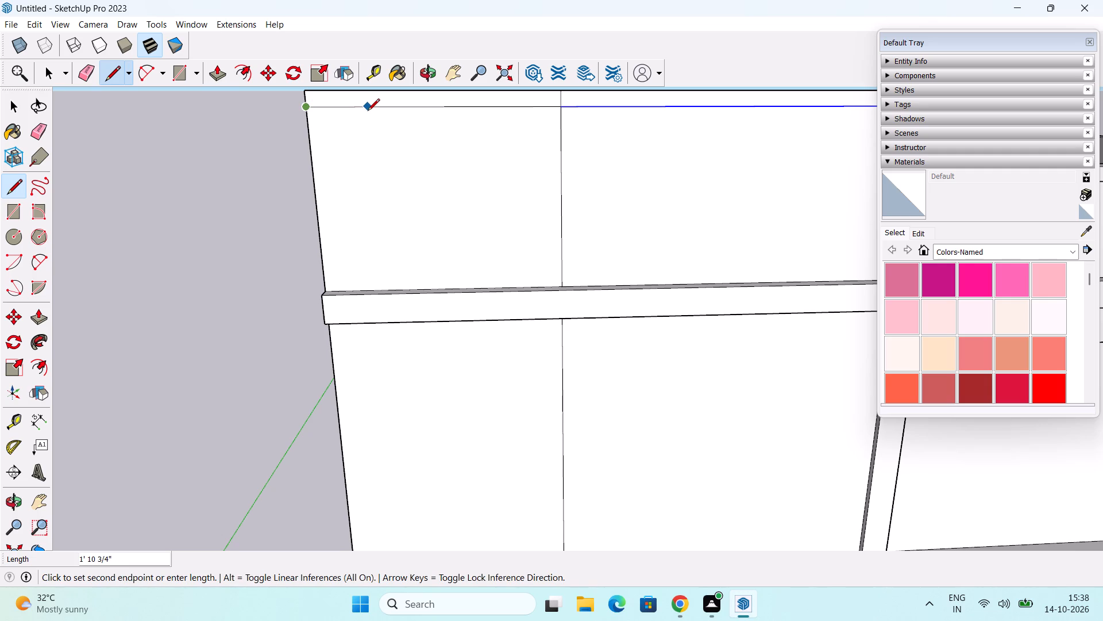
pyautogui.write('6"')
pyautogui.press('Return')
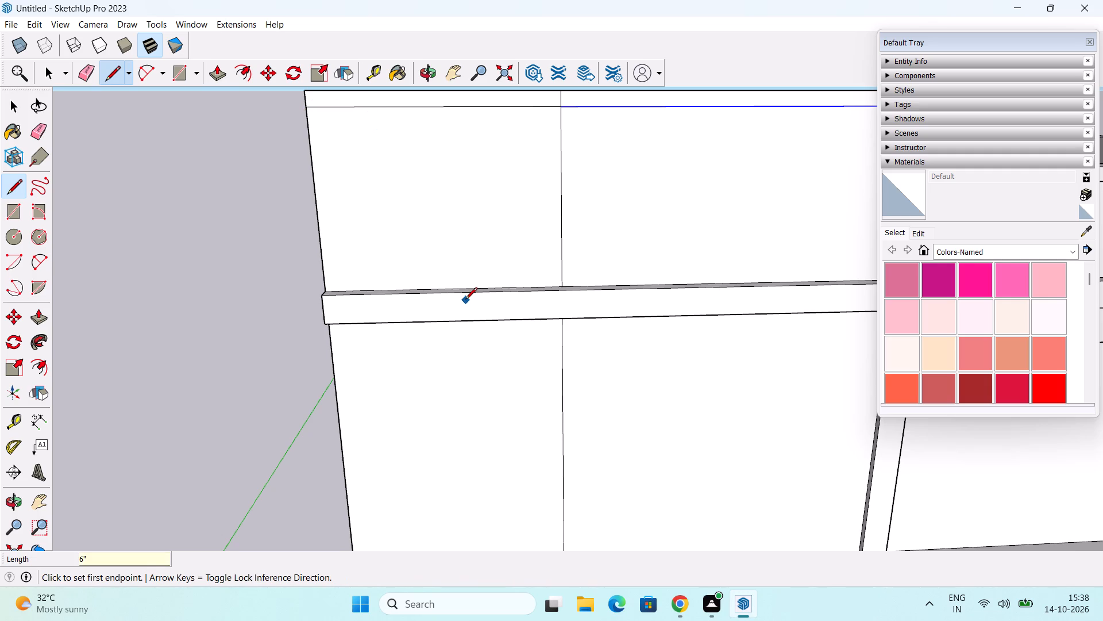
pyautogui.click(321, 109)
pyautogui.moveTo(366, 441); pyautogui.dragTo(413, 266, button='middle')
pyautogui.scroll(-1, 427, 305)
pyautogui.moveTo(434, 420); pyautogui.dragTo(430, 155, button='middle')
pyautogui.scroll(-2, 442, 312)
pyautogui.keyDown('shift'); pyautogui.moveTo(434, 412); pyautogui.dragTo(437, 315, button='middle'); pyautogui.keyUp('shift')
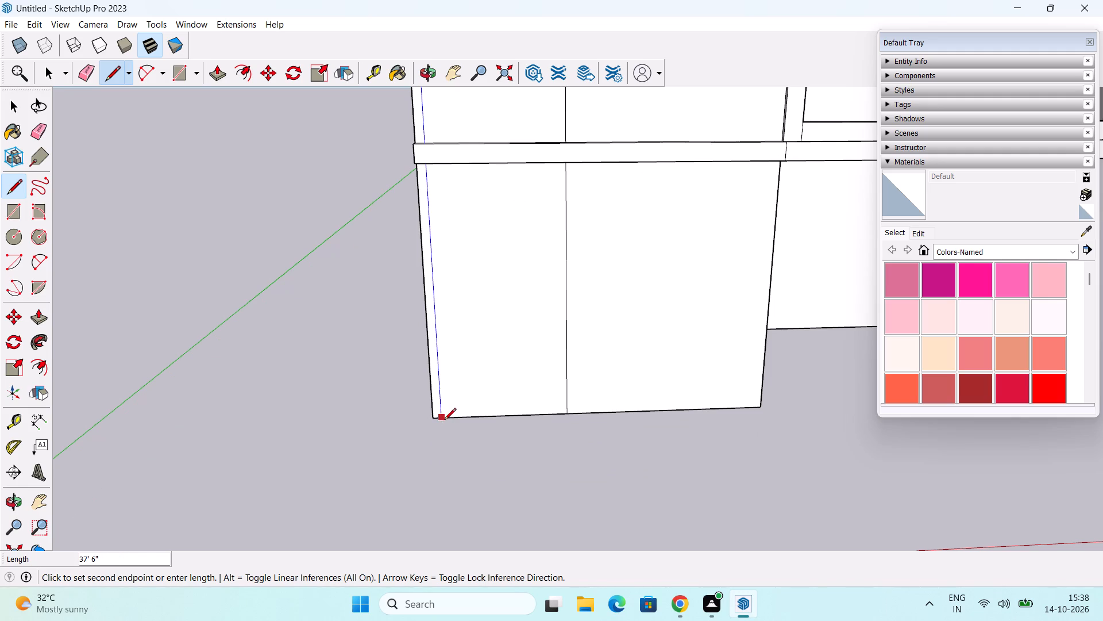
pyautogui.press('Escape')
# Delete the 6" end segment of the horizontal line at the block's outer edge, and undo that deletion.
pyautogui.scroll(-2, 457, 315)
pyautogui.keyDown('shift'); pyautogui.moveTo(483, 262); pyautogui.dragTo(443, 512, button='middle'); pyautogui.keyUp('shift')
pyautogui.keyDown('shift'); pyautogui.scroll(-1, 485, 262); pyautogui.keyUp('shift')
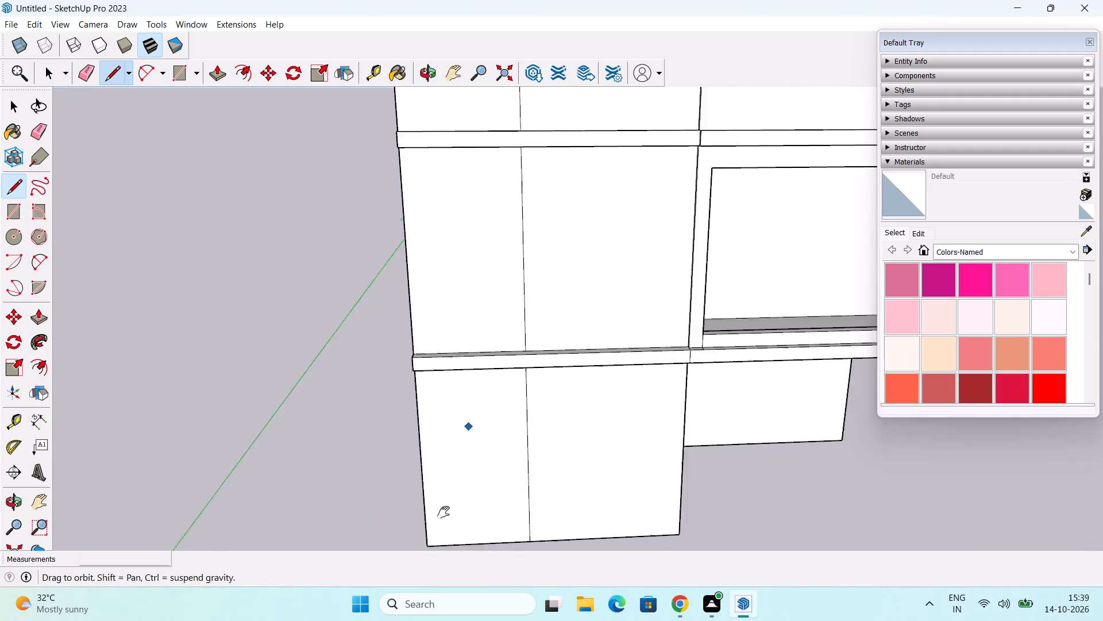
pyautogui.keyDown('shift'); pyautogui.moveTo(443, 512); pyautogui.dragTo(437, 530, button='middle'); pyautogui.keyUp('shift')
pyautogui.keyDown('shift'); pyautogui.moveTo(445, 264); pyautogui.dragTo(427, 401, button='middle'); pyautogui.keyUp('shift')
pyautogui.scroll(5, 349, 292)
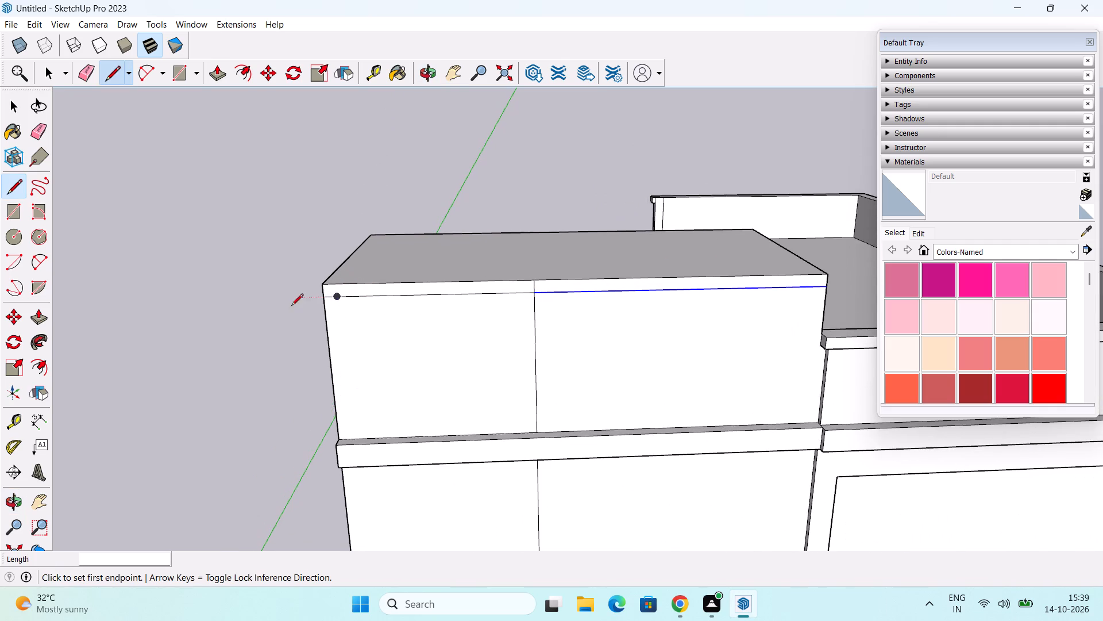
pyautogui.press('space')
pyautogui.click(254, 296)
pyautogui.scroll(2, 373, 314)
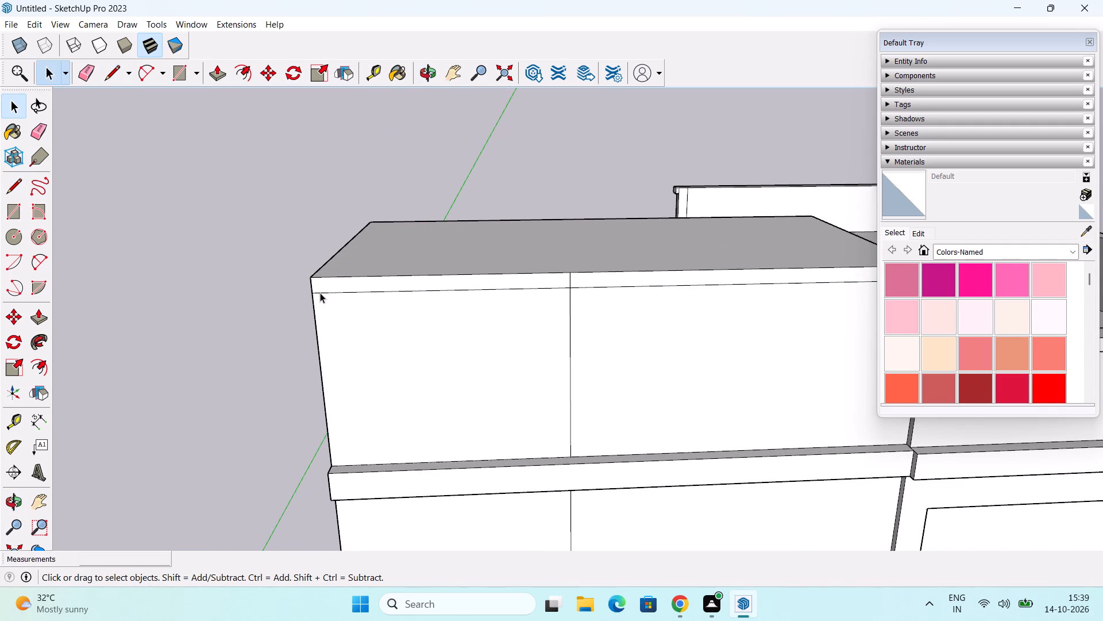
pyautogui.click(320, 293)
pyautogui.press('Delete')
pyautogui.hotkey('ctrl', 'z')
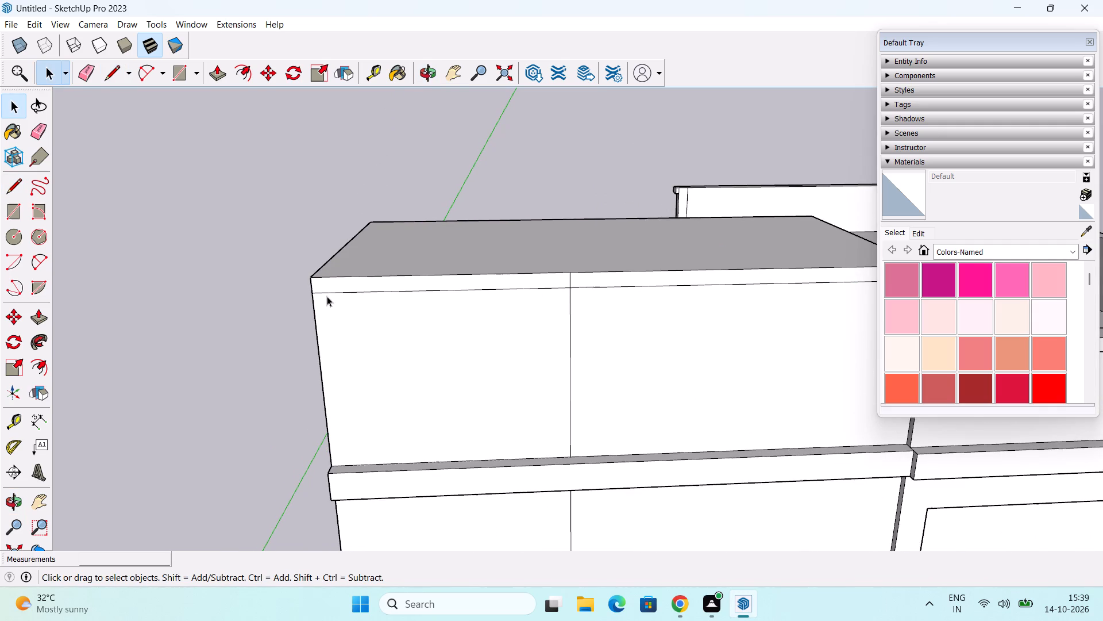
# Draw a vertical line down to the wall's base, starting 9" in from the outer edge along the block's horizontal line.
pyautogui.scroll(1, 317, 309)
pyautogui.press('l')
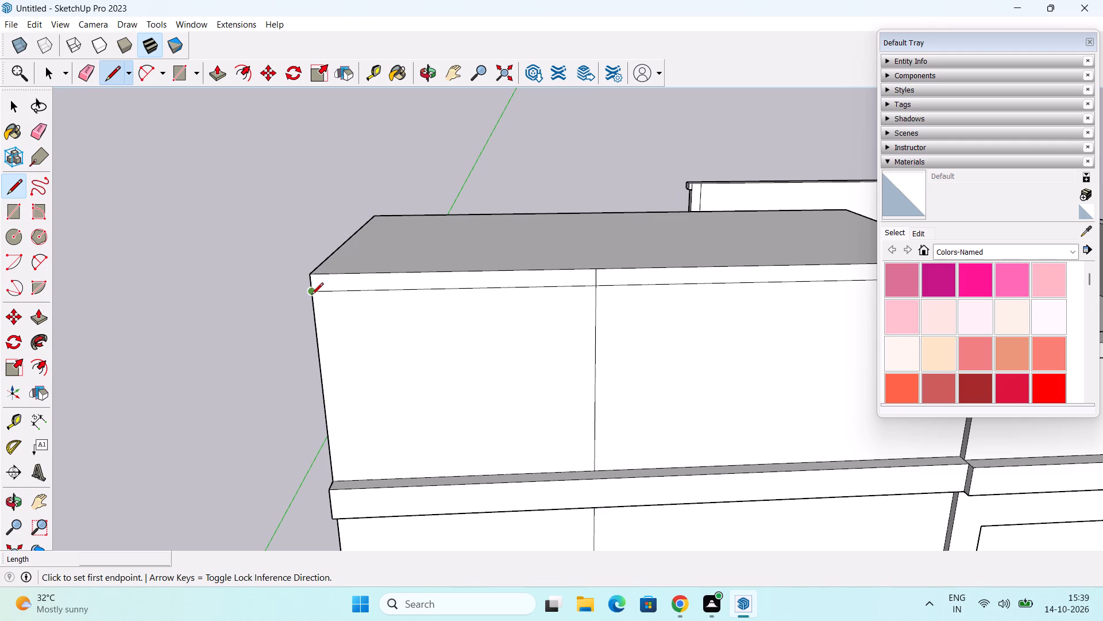
pyautogui.click(311, 296)
pyautogui.write('9"')
pyautogui.press('Return')
pyautogui.click(341, 295)
pyautogui.moveTo(408, 443); pyautogui.dragTo(460, 276, button='middle')
pyautogui.scroll(-1, 454, 356)
pyautogui.moveTo(460, 419); pyautogui.dragTo(465, 246, button='middle')
pyautogui.keyDown('shift'); pyautogui.moveTo(429, 484); pyautogui.dragTo(476, 316, button='middle'); pyautogui.keyUp('shift')
pyautogui.scroll(-1, 480, 347)
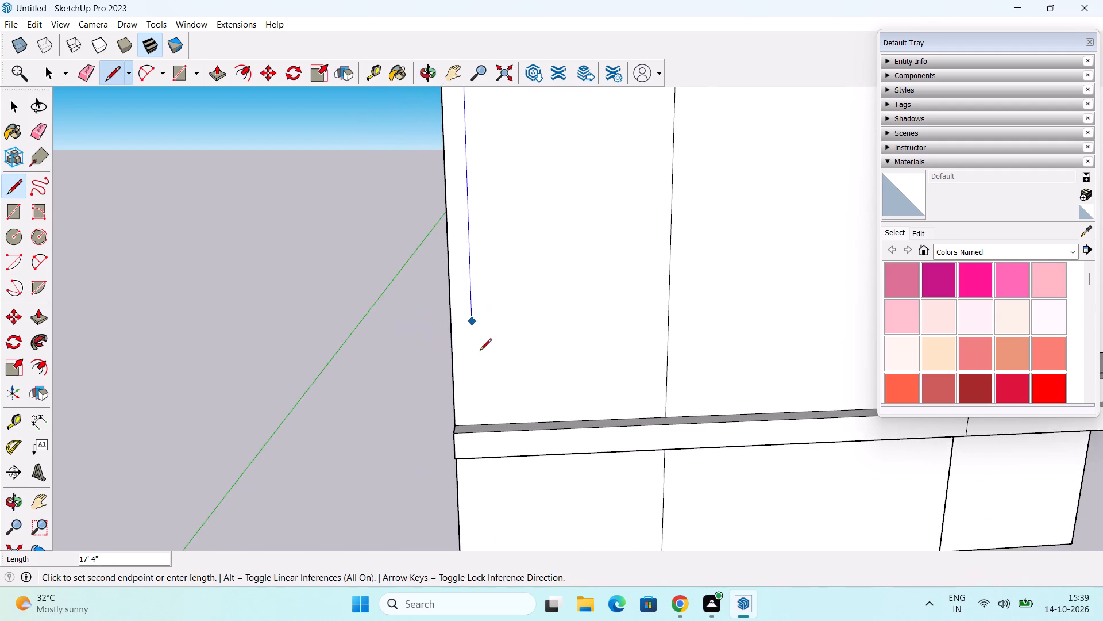
pyautogui.scroll(-1, 480, 351)
pyautogui.moveTo(485, 457); pyautogui.dragTo(492, 280, button='middle')
pyautogui.keyDown('shift'); pyautogui.moveTo(507, 447); pyautogui.dragTo(522, 309, button='middle'); pyautogui.keyUp('shift')
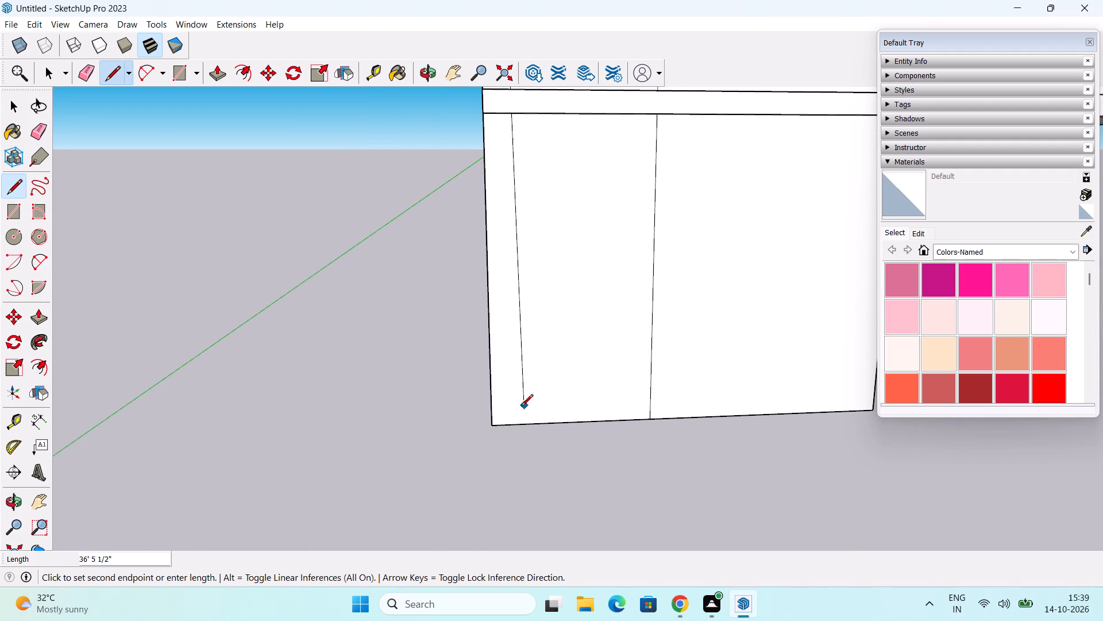
pyautogui.click(506, 427)
# Continue the wall's central dividing line across the top and down the front face of the lowest projecting band.
pyautogui.scroll(-1, 550, 367)
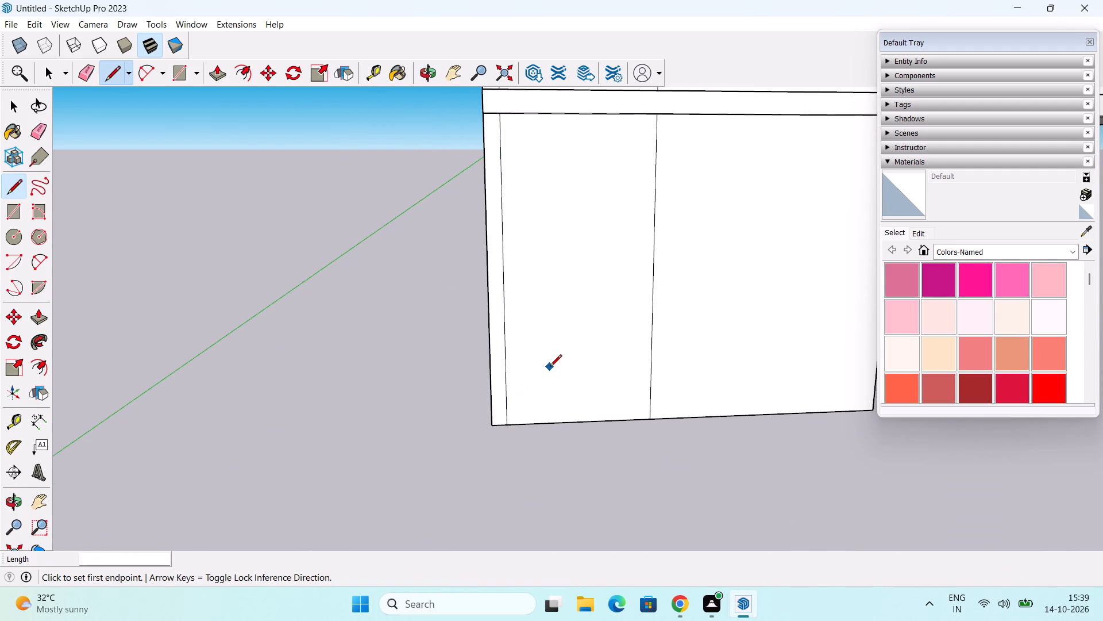
pyautogui.moveTo(554, 365); pyautogui.dragTo(465, 388, button='middle')
pyautogui.moveTo(522, 365); pyautogui.dragTo(496, 385, button='middle')
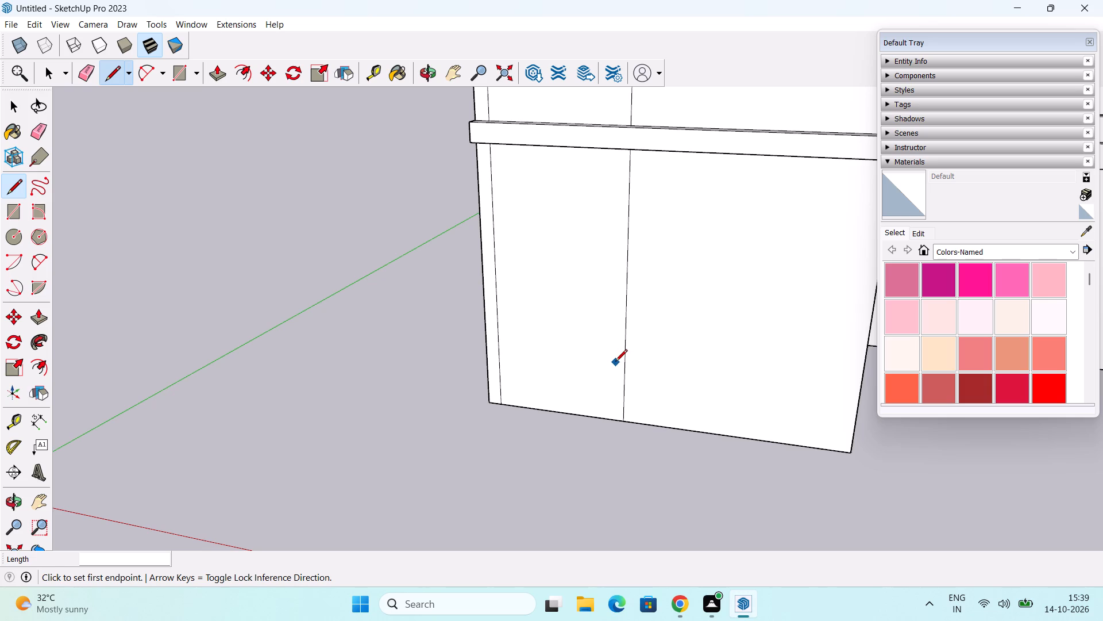
pyautogui.moveTo(615, 362); pyautogui.dragTo(556, 415, button='middle')
pyautogui.moveTo(573, 398); pyautogui.dragTo(581, 358, button='middle')
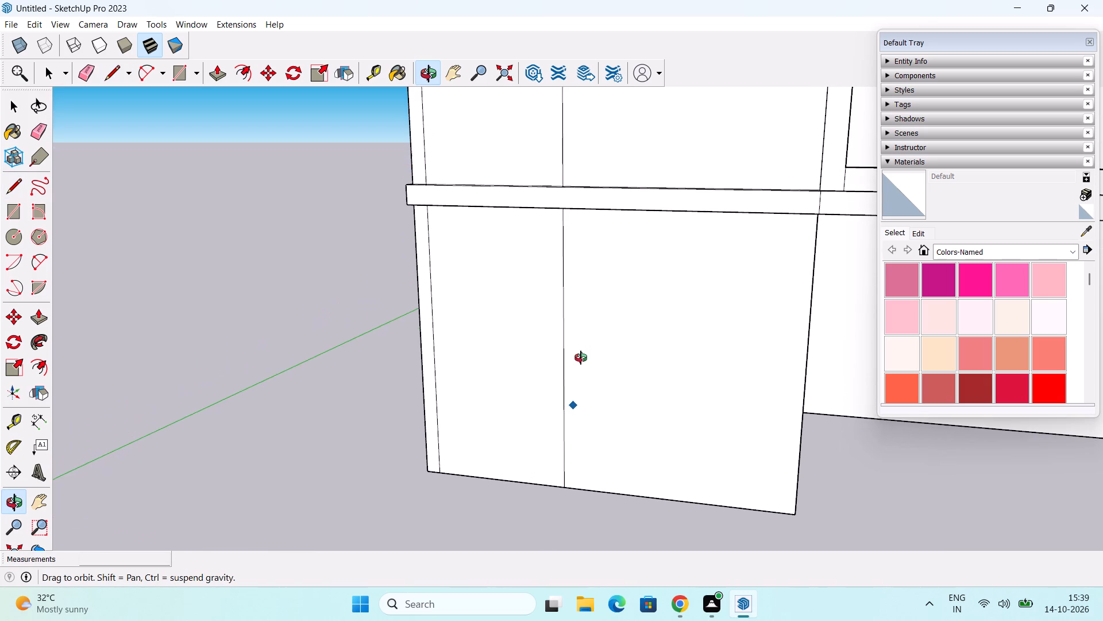
pyautogui.moveTo(581, 358); pyautogui.dragTo(581, 359, button='middle')
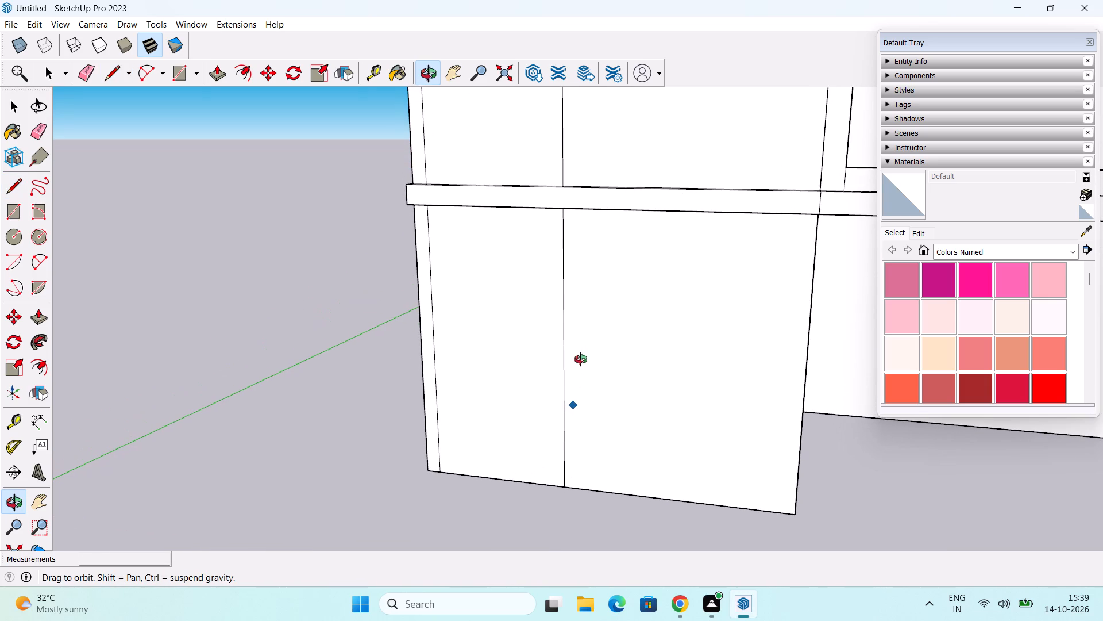
pyautogui.moveTo(581, 359); pyautogui.dragTo(720, 398, button='middle')
pyautogui.scroll(-1, 687, 394)
pyautogui.moveTo(662, 407); pyautogui.dragTo(610, 442, button='middle')
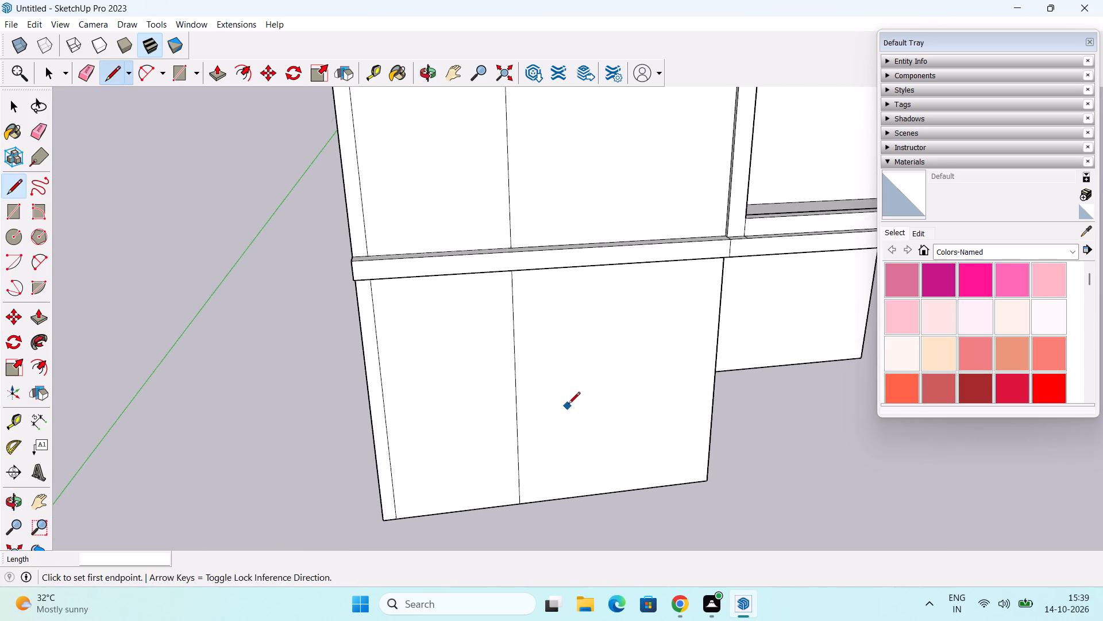
pyautogui.moveTo(568, 405); pyautogui.dragTo(574, 436, button='middle')
pyautogui.scroll(5, 515, 242)
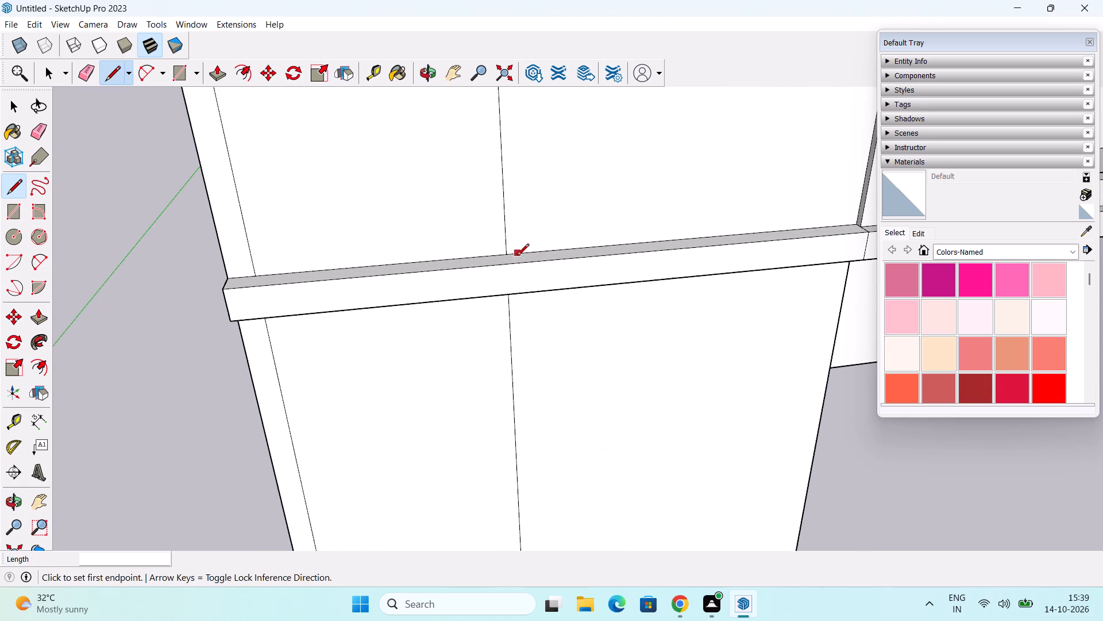
pyautogui.click(504, 255)
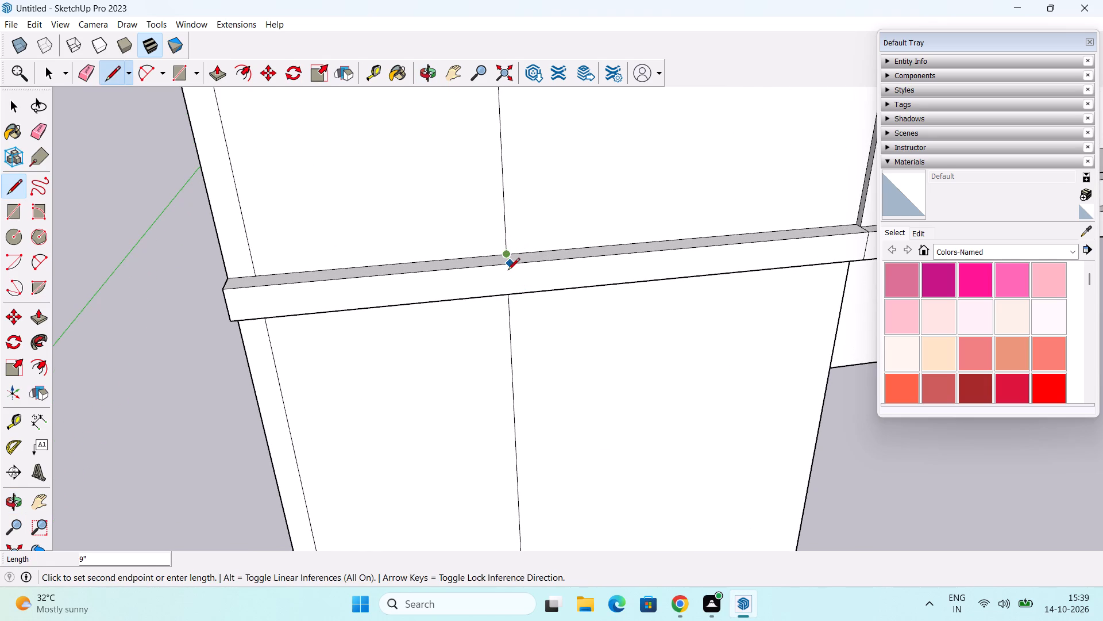
pyautogui.click(512, 263)
pyautogui.scroll(1, 508, 269)
pyautogui.click(510, 265)
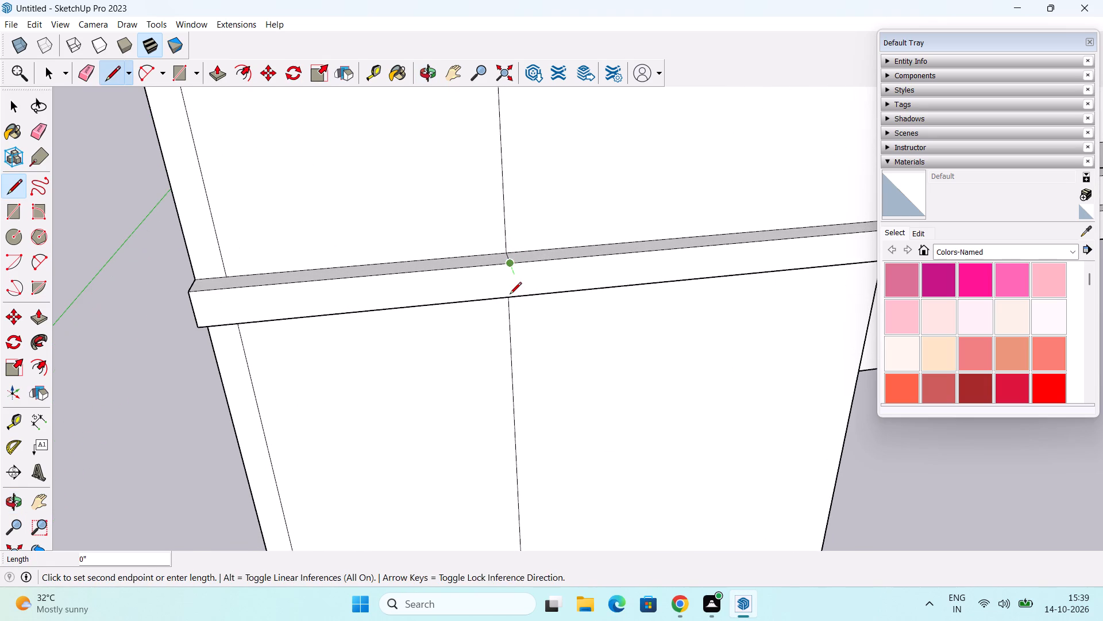
pyautogui.click(510, 297)
pyautogui.moveTo(518, 319); pyautogui.dragTo(574, 141, button='middle')
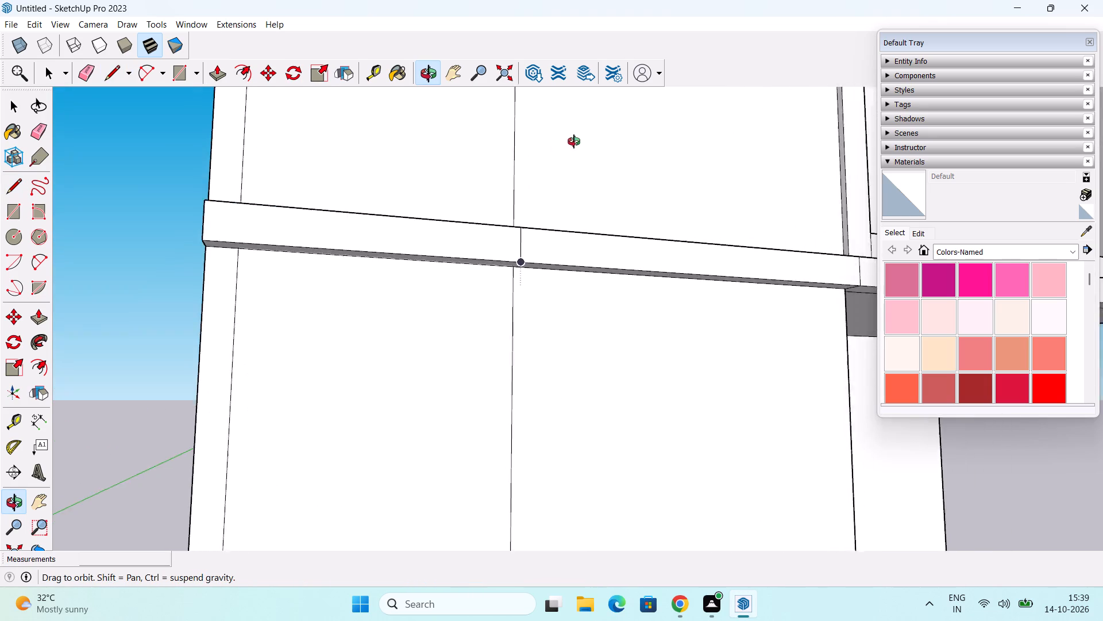
pyautogui.moveTo(574, 141); pyautogui.dragTo(469, 376, button='middle')
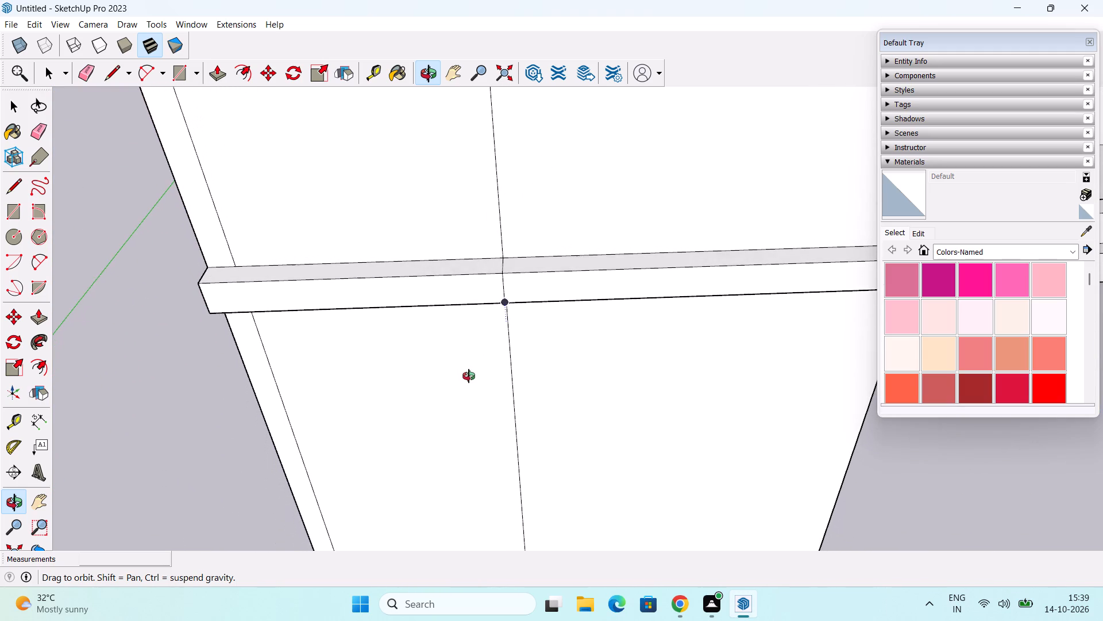
pyautogui.moveTo(469, 376); pyautogui.dragTo(707, 244, button='middle')
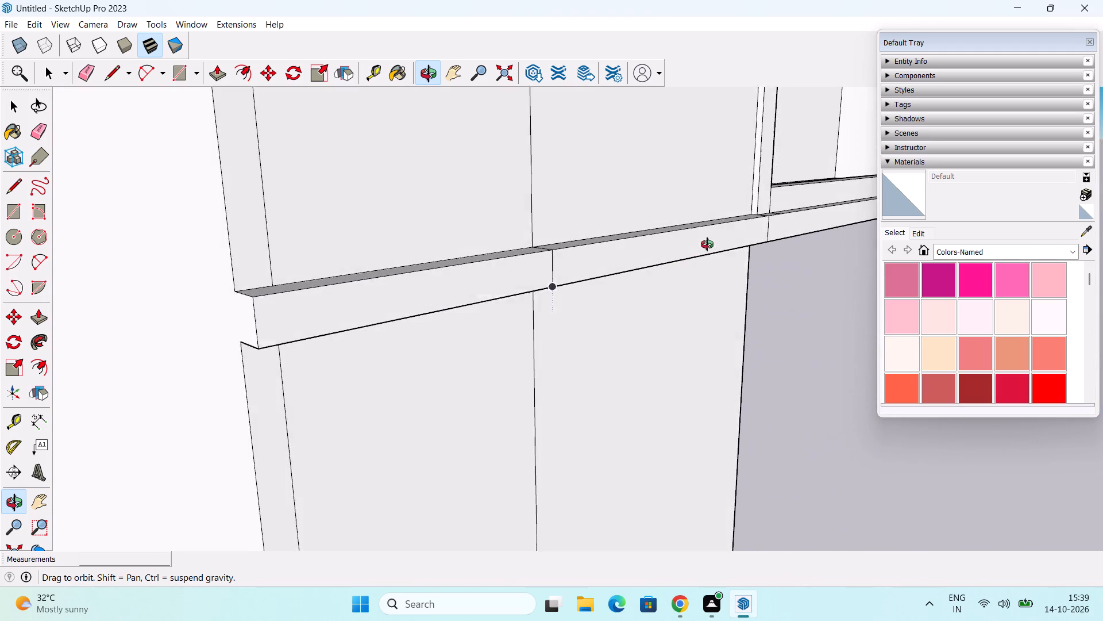
# Draw the missing vertical edge at the outer end of the lowest projecting band, closing its end face against the wall.
pyautogui.moveTo(707, 244); pyautogui.dragTo(618, 338, button='middle')
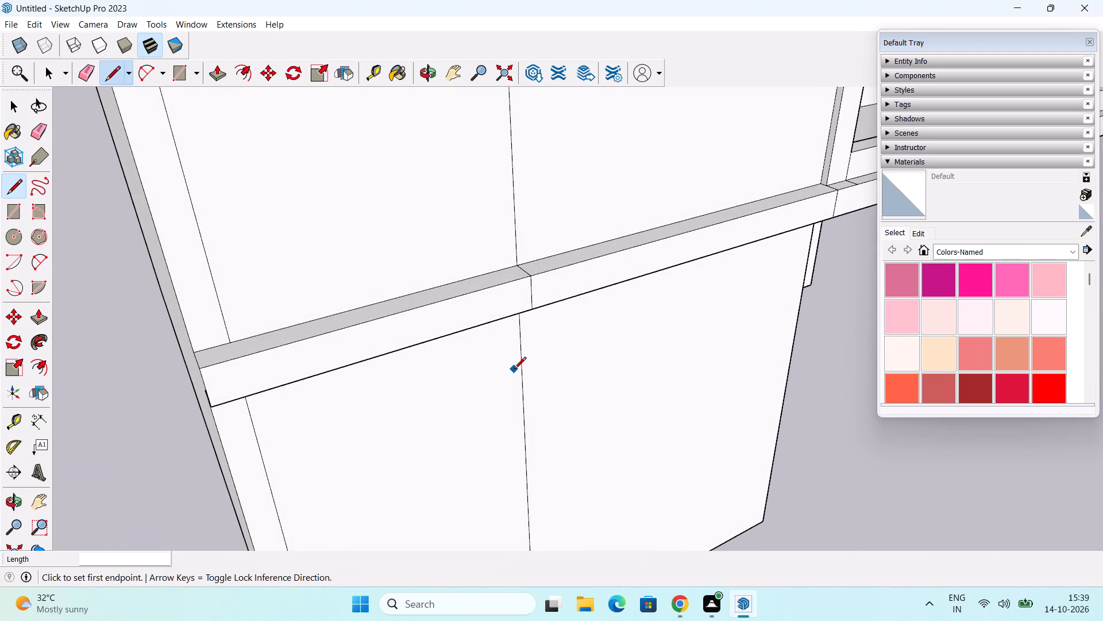
pyautogui.keyDown('shift'); pyautogui.moveTo(514, 370); pyautogui.dragTo(636, 270, button='middle'); pyautogui.keyUp('shift')
pyautogui.click(354, 220)
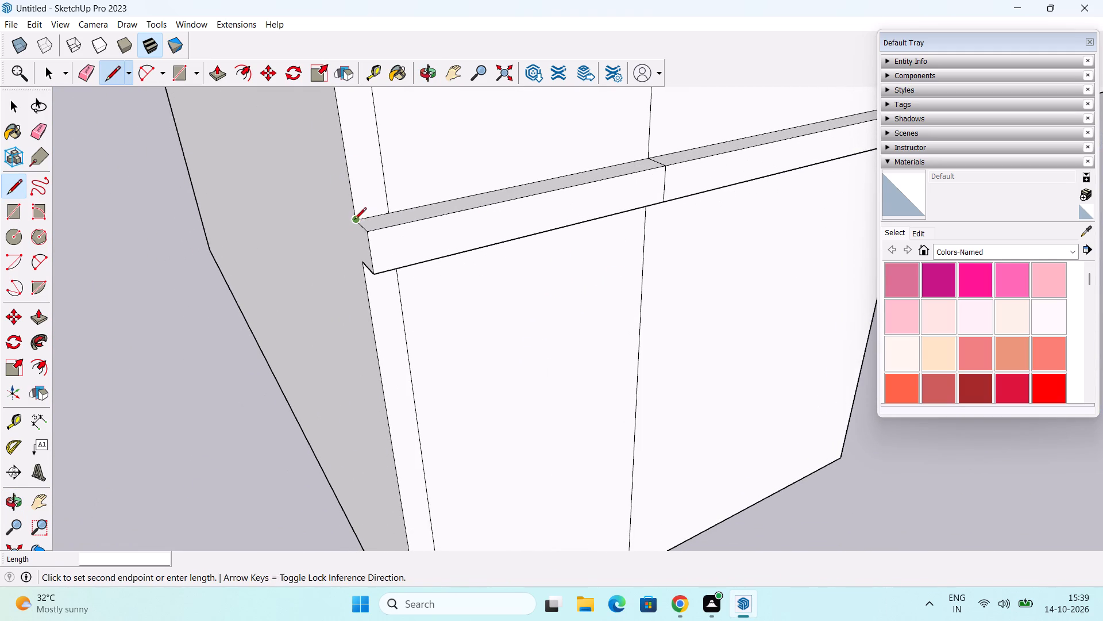
pyautogui.click(361, 263)
pyautogui.scroll(-2, 379, 177)
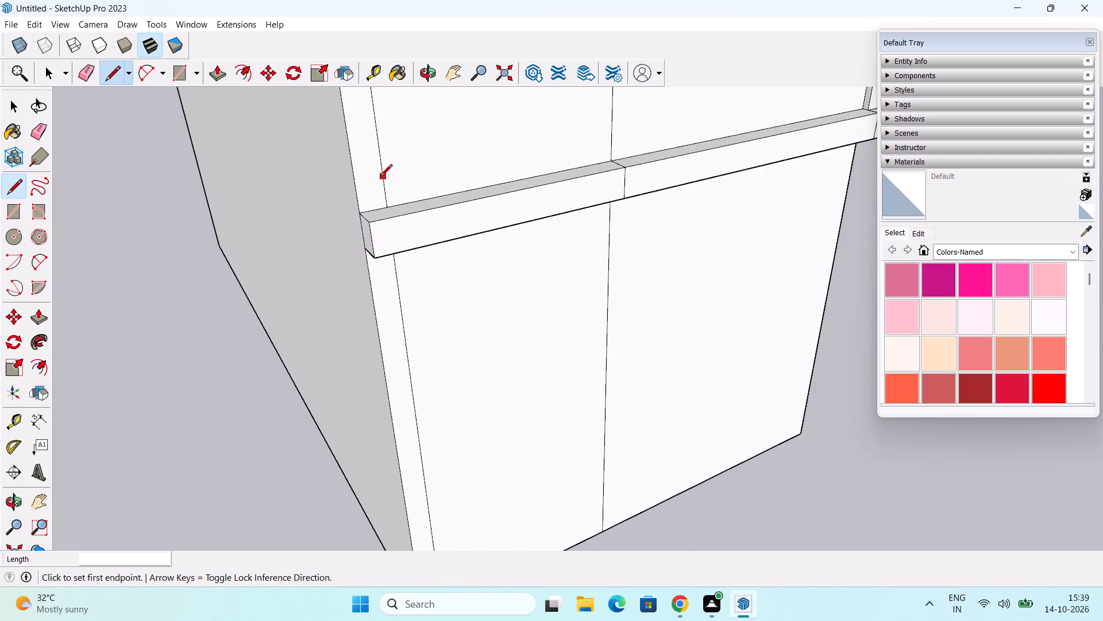
# Push the outer end face of the upper projecting band back about 8' 5/16" to the wall's central dividing line.
pyautogui.keyDown('shift'); pyautogui.moveTo(383, 179); pyautogui.dragTo(507, 472, button='middle'); pyautogui.keyUp('shift')
pyautogui.scroll(-6, 513, 306)
pyautogui.keyDown('shift'); pyautogui.moveTo(566, 258); pyautogui.dragTo(540, 459, button='middle'); pyautogui.keyUp('shift')
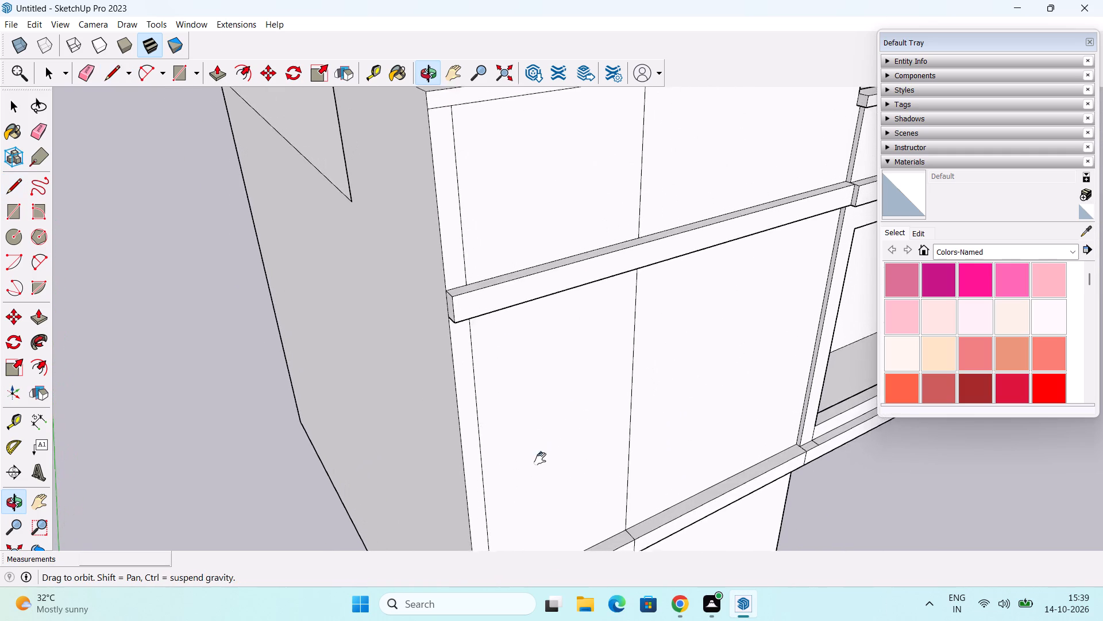
pyautogui.keyDown('shift'); pyautogui.moveTo(540, 459); pyautogui.dragTo(522, 467, button='middle'); pyautogui.keyUp('shift')
pyautogui.scroll(3, 420, 327)
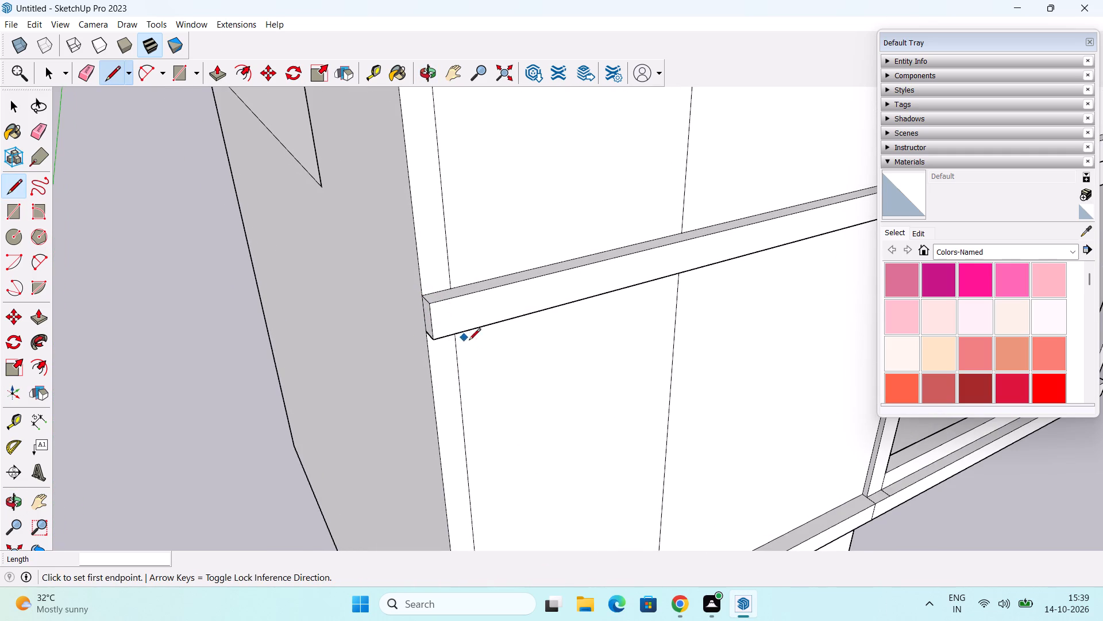
pyautogui.moveTo(485, 355); pyautogui.dragTo(468, 356, button='middle')
pyautogui.moveTo(530, 398); pyautogui.dragTo(524, 362, button='middle')
pyautogui.press('p')
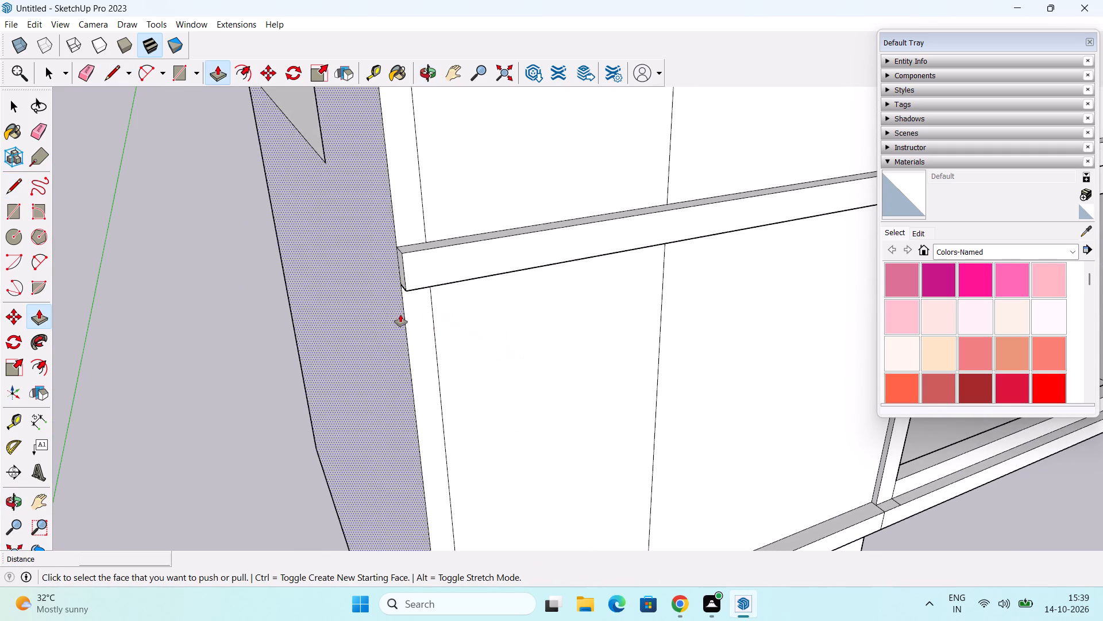
pyautogui.click(403, 272)
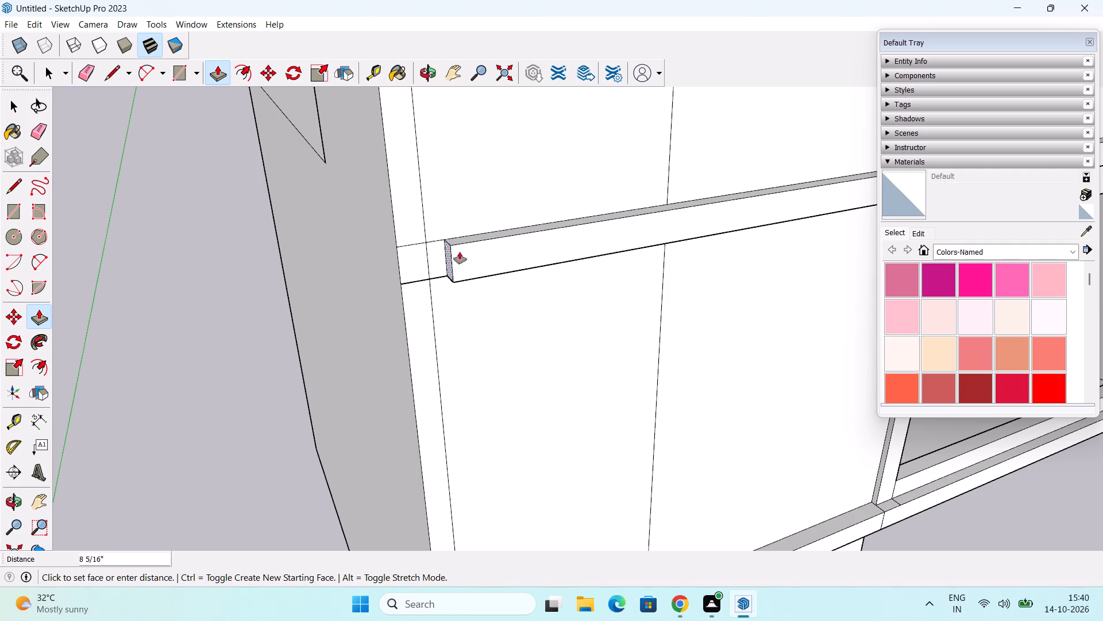
pyautogui.click(668, 189)
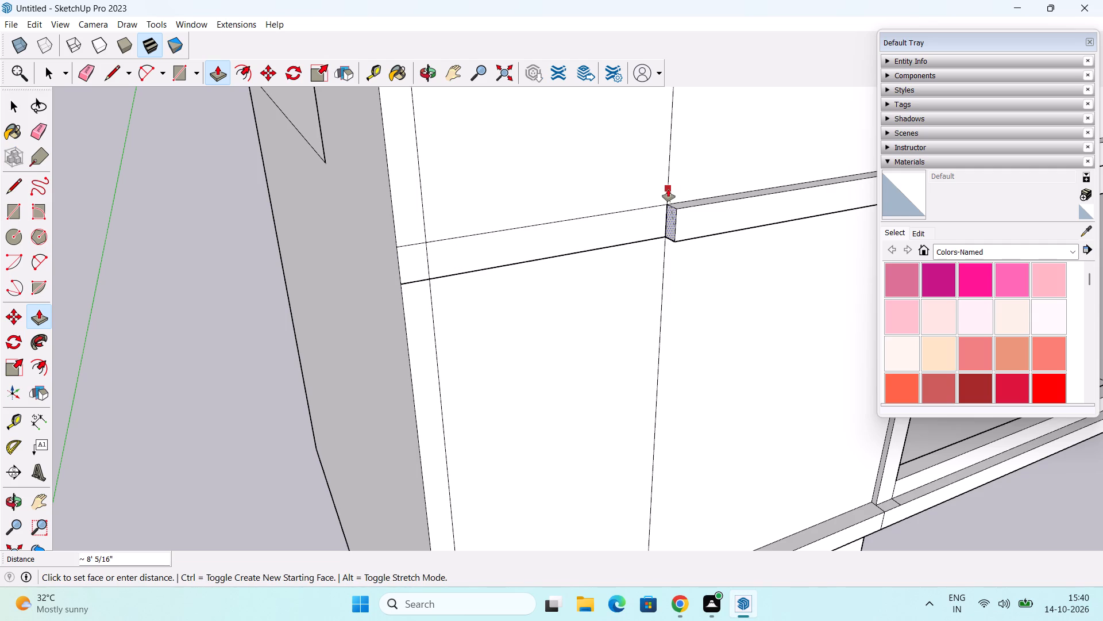
# Push the outer end face of the lowest projecting band back by the same distance, to the central dividing line.
pyautogui.scroll(-2, 663, 306)
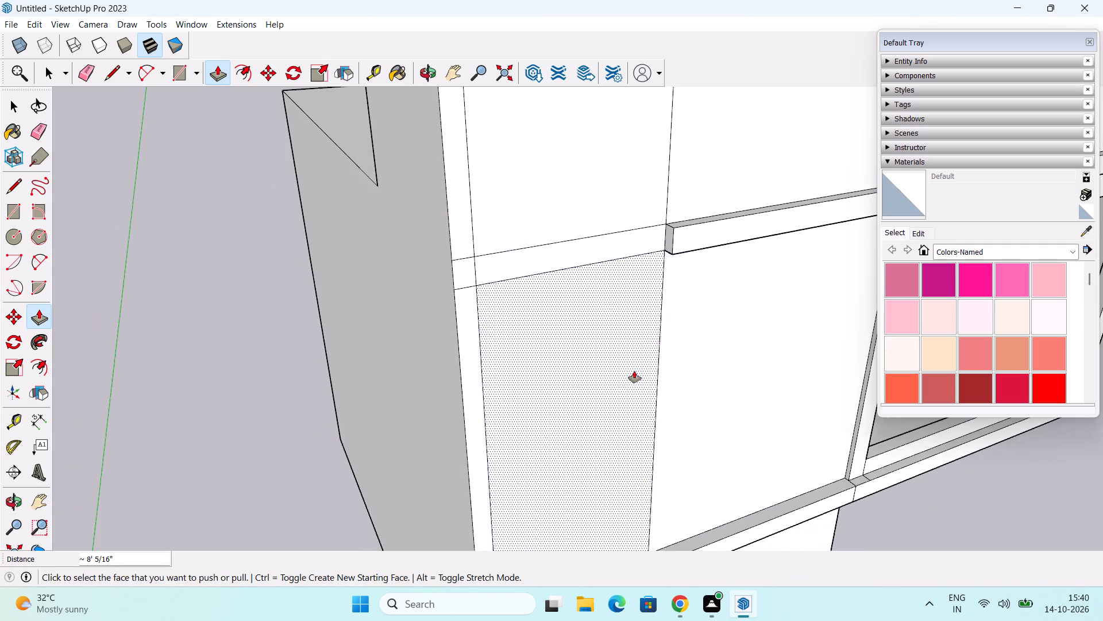
pyautogui.keyDown('shift'); pyautogui.moveTo(638, 340); pyautogui.dragTo(648, 122, button='middle'); pyautogui.keyUp('shift')
pyautogui.scroll(4, 486, 417)
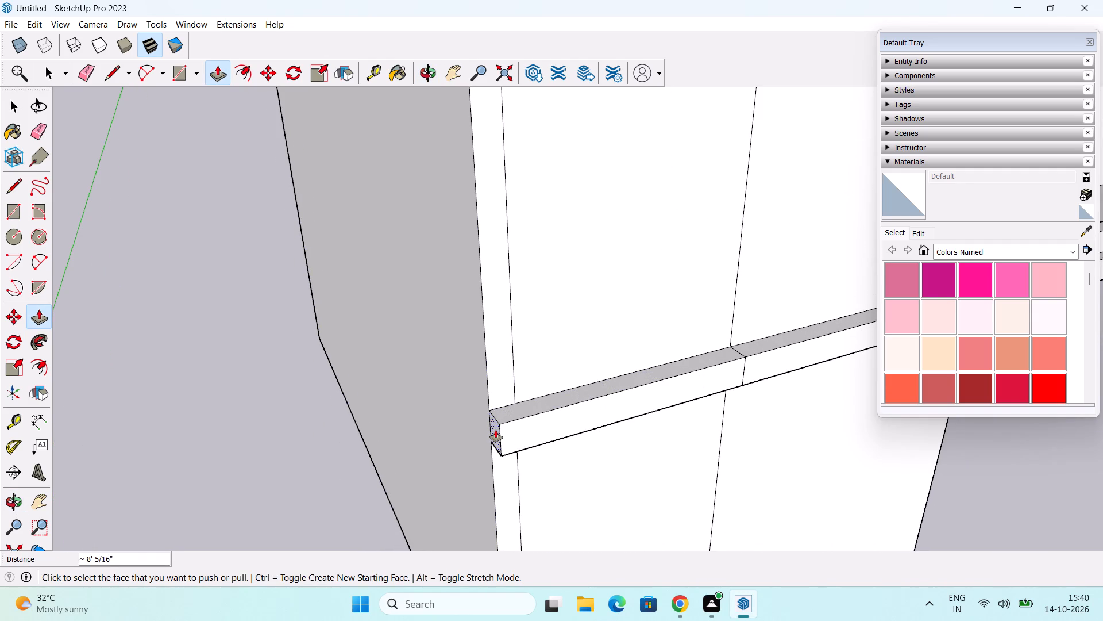
pyautogui.doubleClick(496, 430)
pyautogui.scroll(-2, 541, 399)
pyautogui.moveTo(552, 407); pyautogui.dragTo(450, 393, button='middle')
pyautogui.press('space')
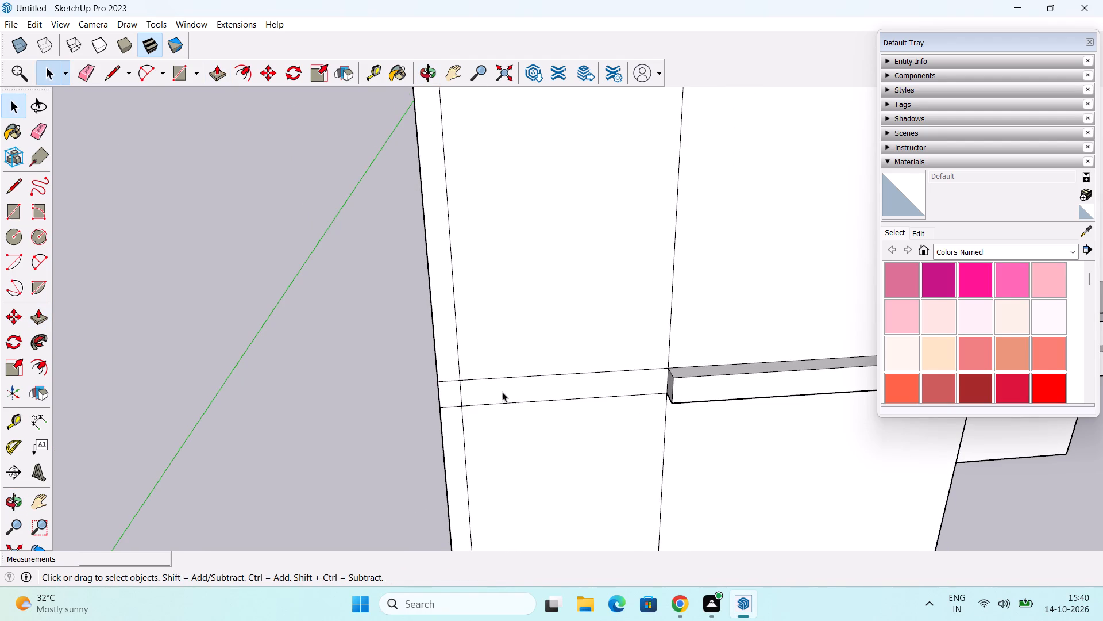
# Examine the front facade and the shortened bands from several angles.
pyautogui.scroll(-6, 502, 392)
pyautogui.scroll(-3, 574, 371)
pyautogui.moveTo(642, 374); pyautogui.dragTo(551, 319, button='middle')
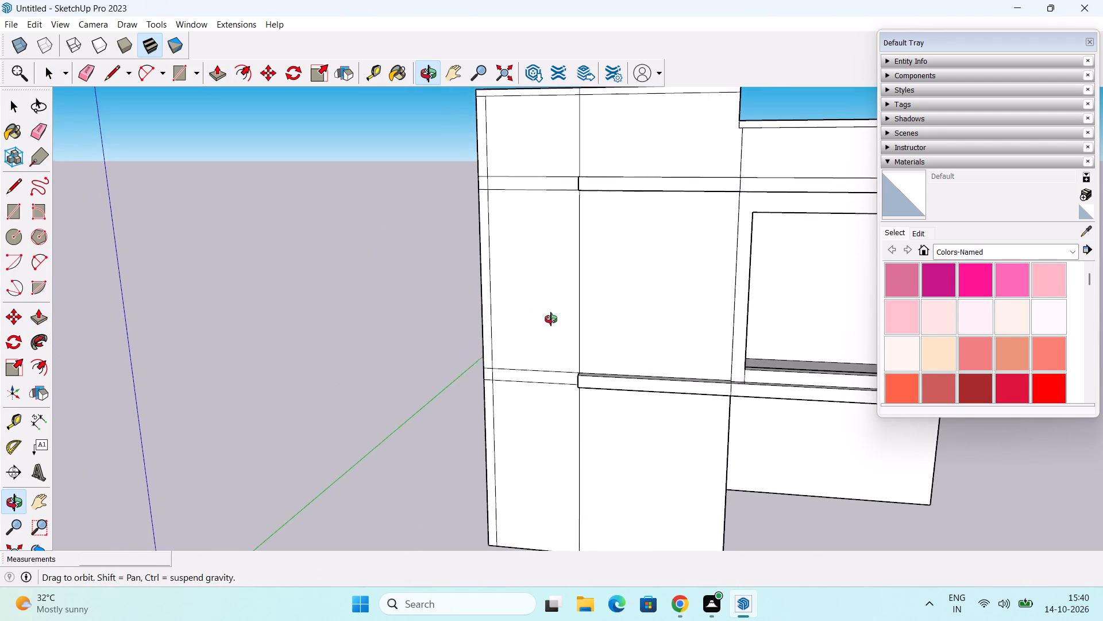
pyautogui.moveTo(551, 319); pyautogui.dragTo(576, 351, button='middle')
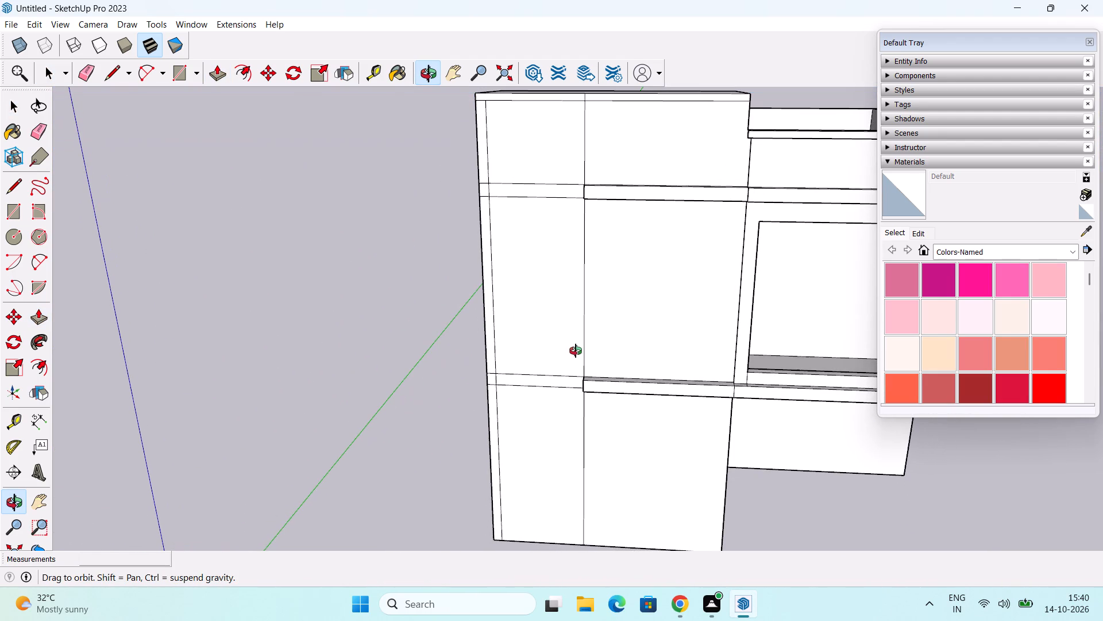
pyautogui.moveTo(576, 351); pyautogui.dragTo(615, 316, button='middle')
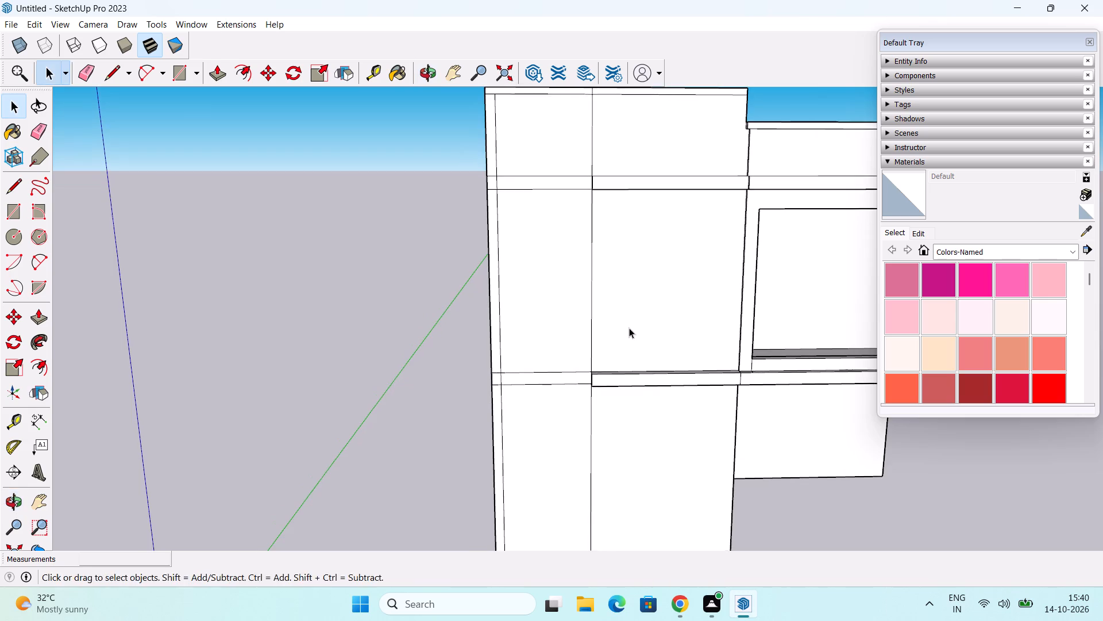
pyautogui.keyDown('shift'); pyautogui.moveTo(636, 329); pyautogui.dragTo(502, 295, button='middle'); pyautogui.keyUp('shift')
pyautogui.scroll(-2, 589, 274)
pyautogui.moveTo(647, 310); pyautogui.dragTo(455, 296, button='middle')
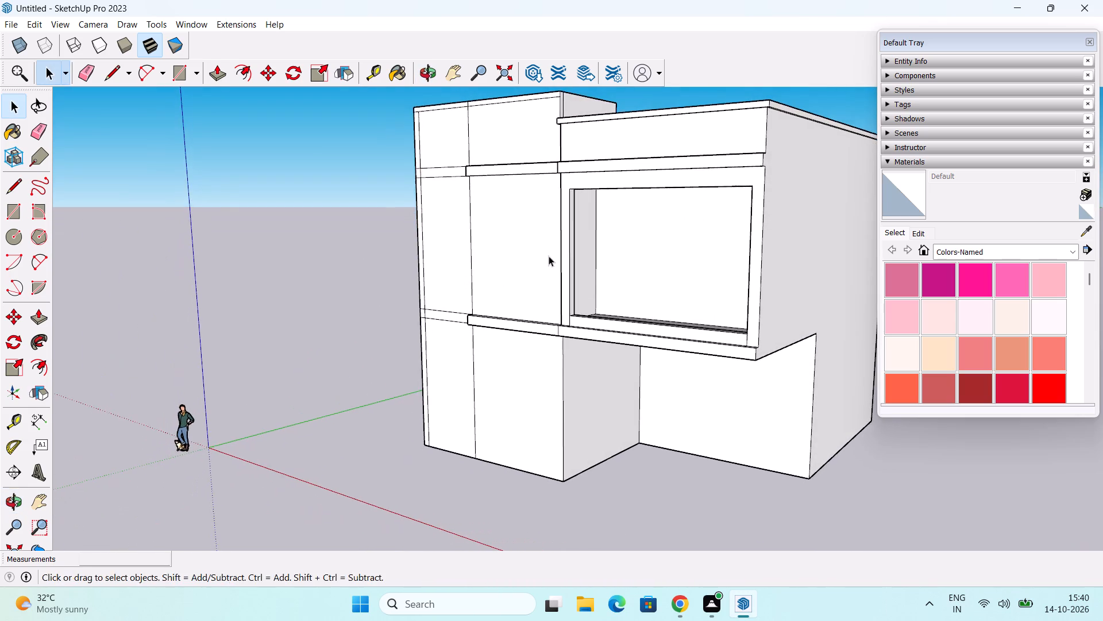
pyautogui.keyDown('shift'); pyautogui.scroll(-1, 554, 253); pyautogui.keyUp('shift')
pyautogui.keyDown('shift'); pyautogui.moveTo(554, 254); pyautogui.dragTo(546, 373, button='middle'); pyautogui.keyUp('shift')
pyautogui.moveTo(523, 370); pyautogui.dragTo(637, 408, button='middle')
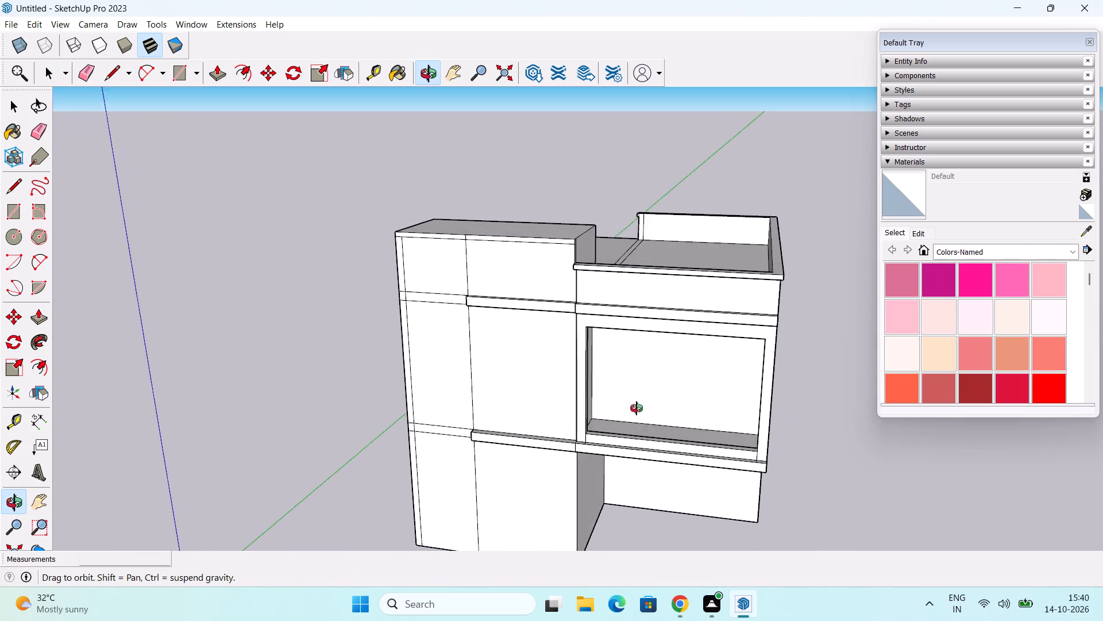
pyautogui.moveTo(637, 408); pyautogui.dragTo(654, 413, button='middle')
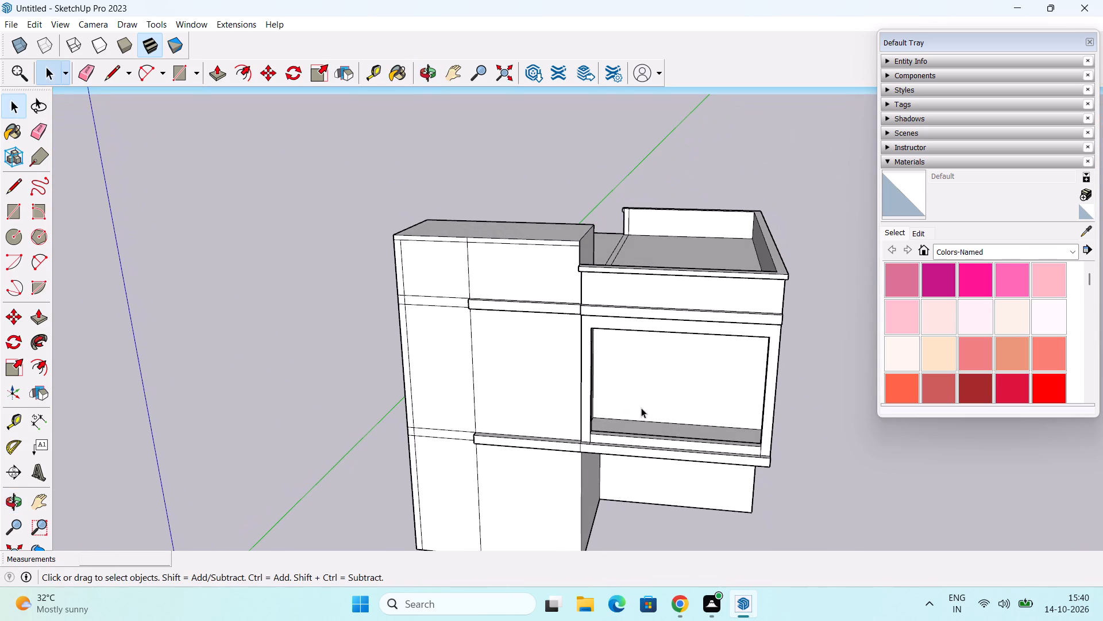
# Erase the leftover horizontal lines of both bands between the inner border line and the central dividing line.
pyautogui.press('e')
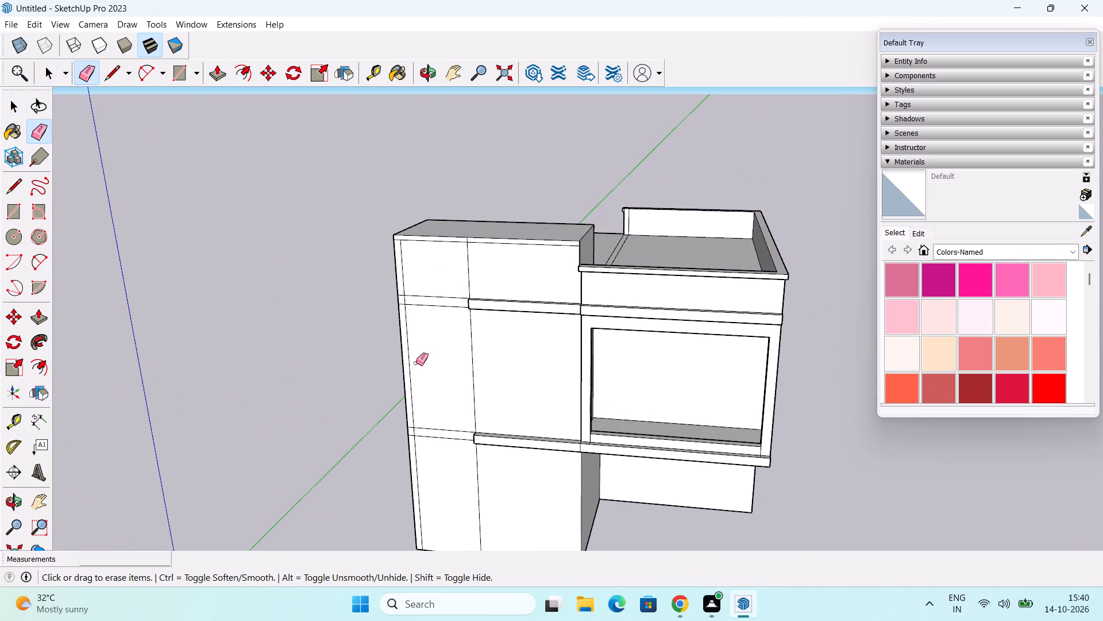
pyautogui.moveTo(441, 275); pyautogui.dragTo(437, 332)
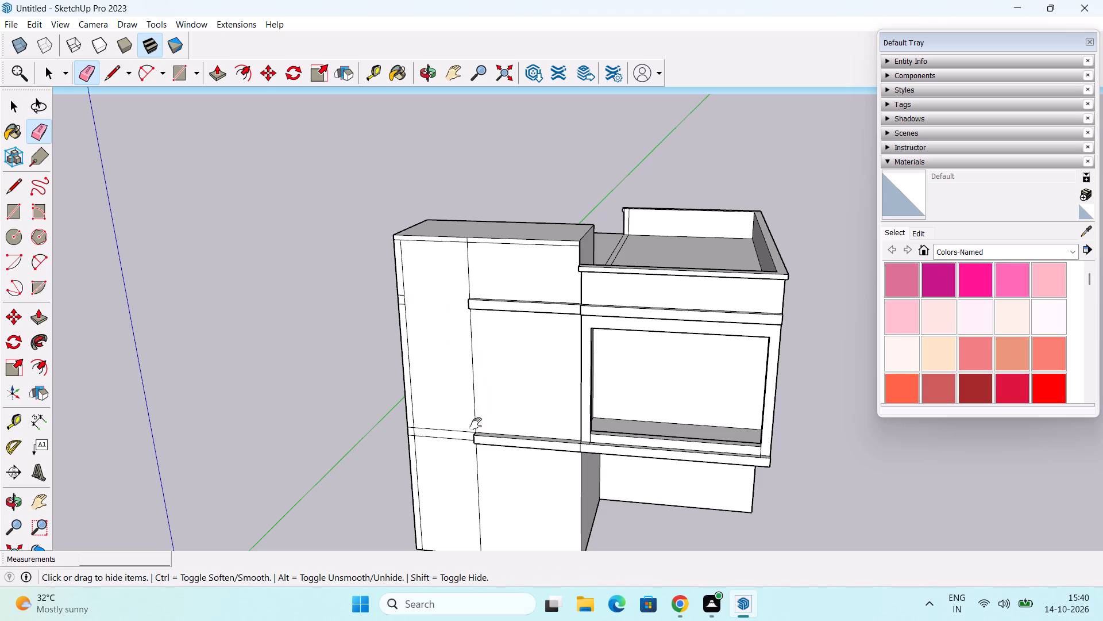
pyautogui.keyDown('shift'); pyautogui.moveTo(476, 424); pyautogui.dragTo(516, 283, button='middle'); pyautogui.keyUp('shift')
pyautogui.moveTo(490, 273); pyautogui.dragTo(489, 331)
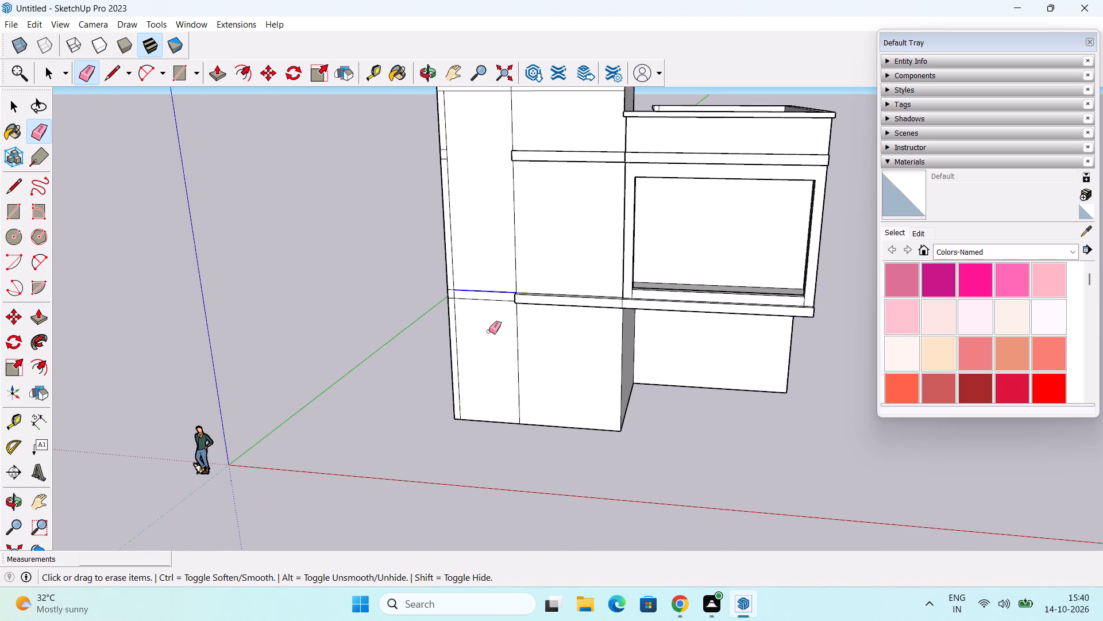
pyautogui.moveTo(489, 331); pyautogui.dragTo(488, 336)
# Erase the short horizontal segments left in the outer border strip at the lower and upper band levels.
pyautogui.scroll(8, 442, 306)
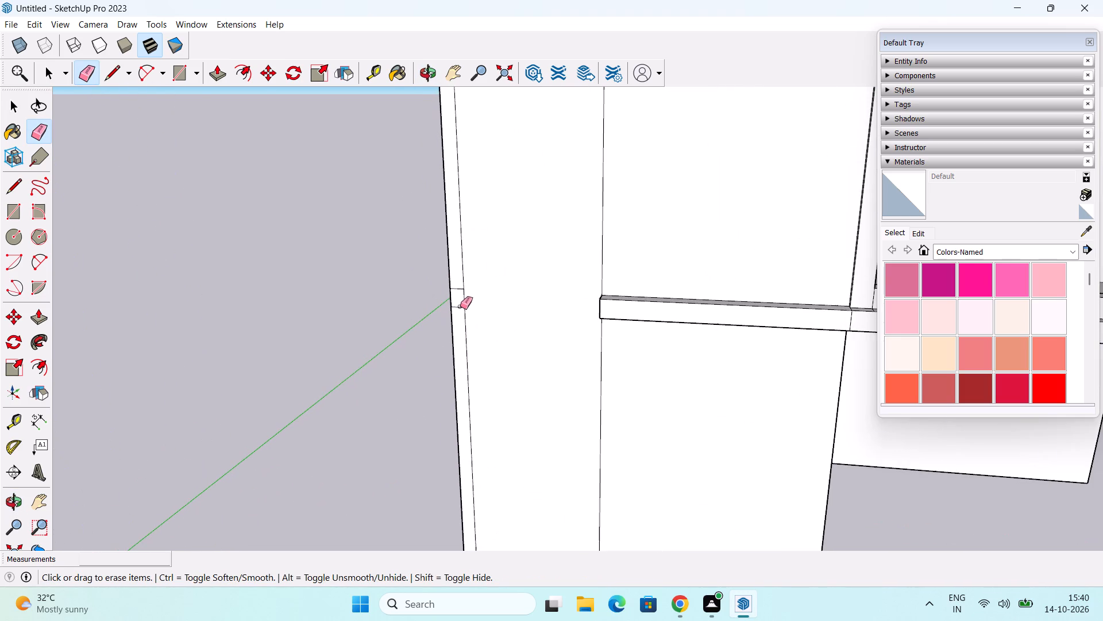
pyautogui.click(457, 286)
pyautogui.click(458, 306)
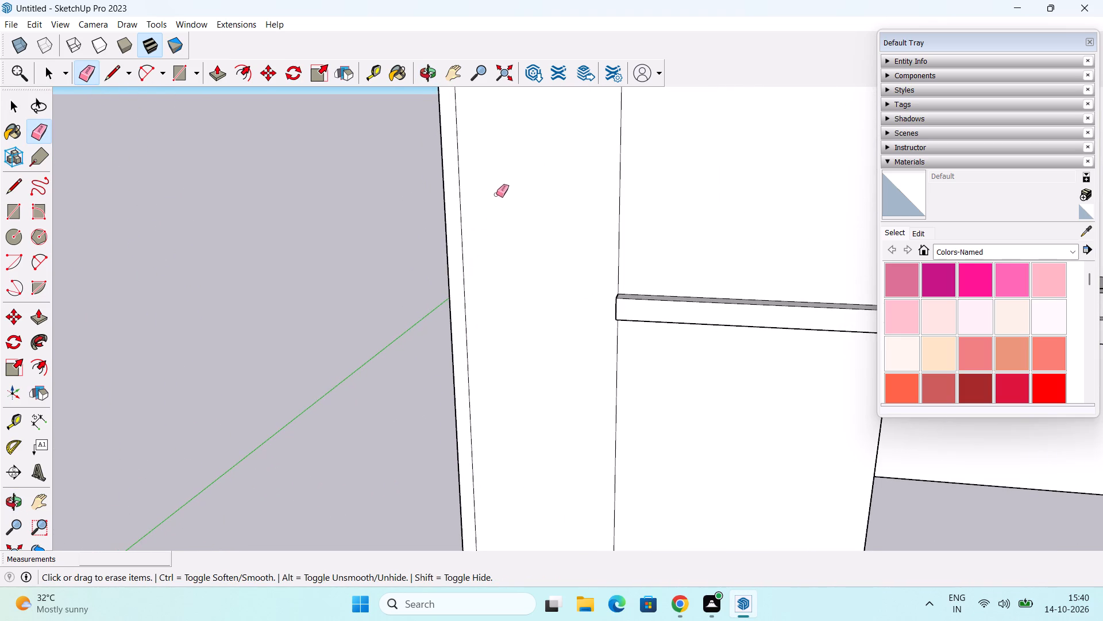
pyautogui.moveTo(496, 194); pyautogui.dragTo(506, 557, button='middle')
pyautogui.scroll(2, 468, 320)
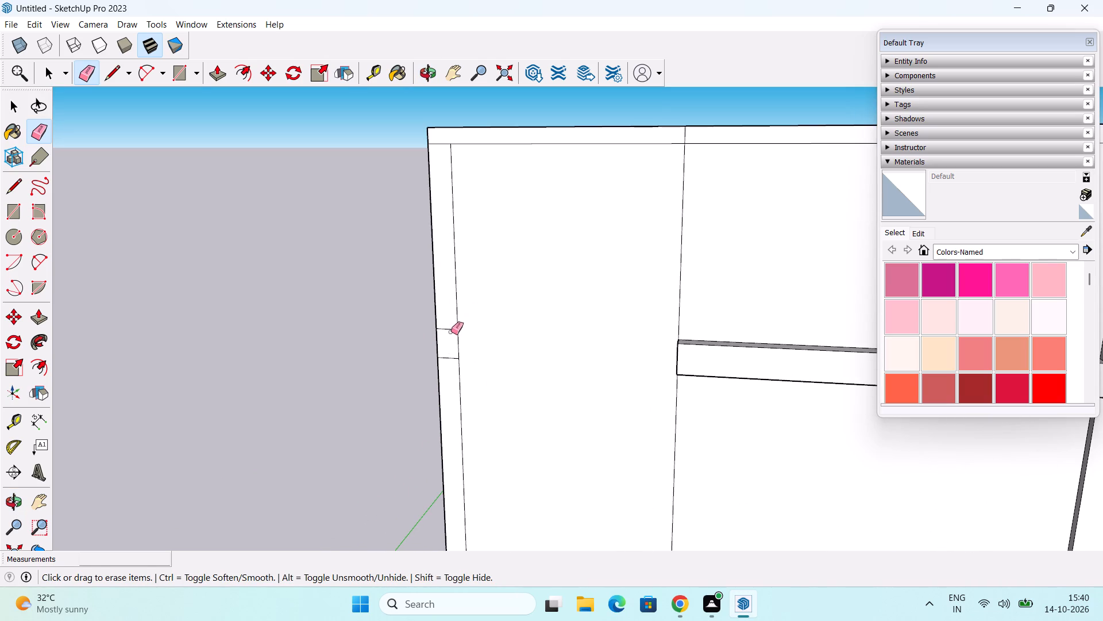
pyautogui.click(451, 326)
pyautogui.click(451, 358)
# Examine the top corner of the raised block, its border lines and its junction with the adjoining parapet.
pyautogui.keyDown('shift'); pyautogui.moveTo(534, 266); pyautogui.dragTo(505, 489, button='middle'); pyautogui.keyUp('shift')
pyautogui.scroll(1, 404, 376)
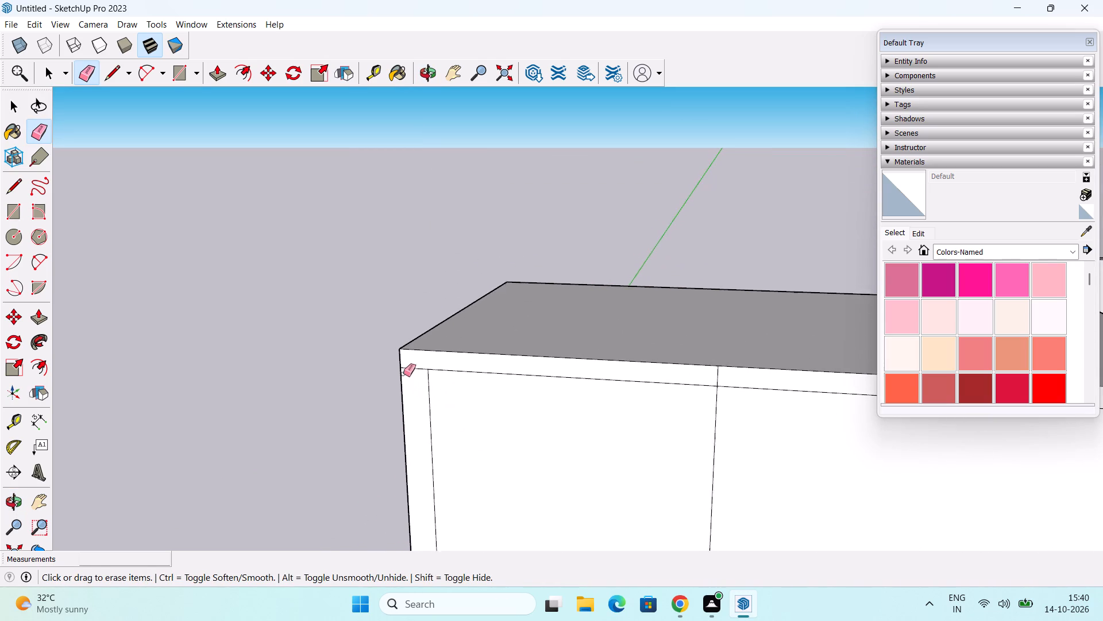
pyautogui.scroll(4, 403, 374)
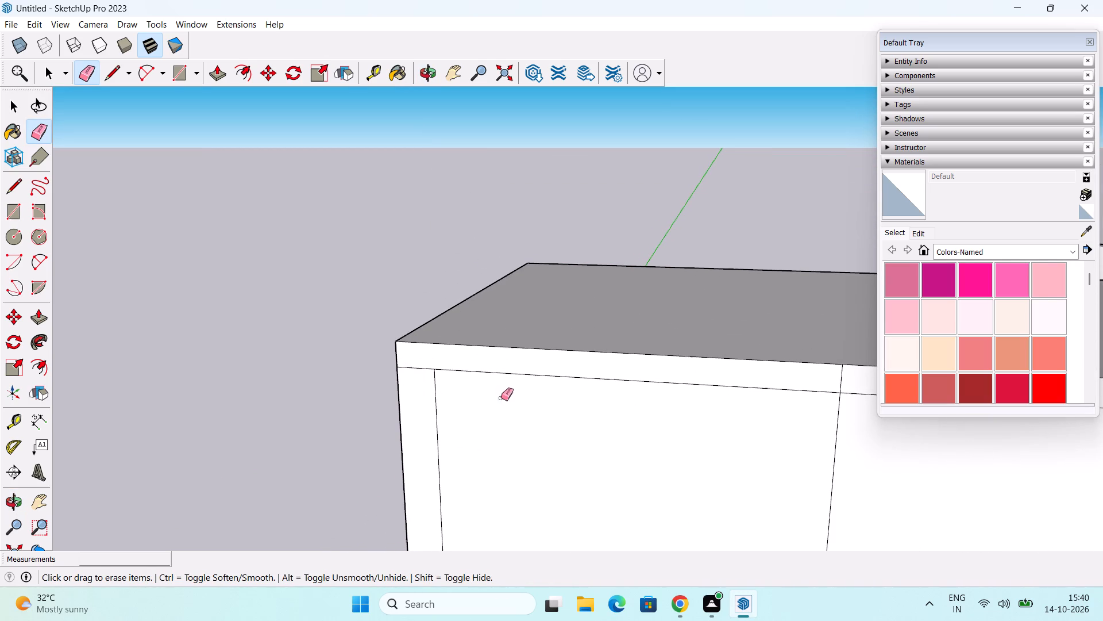
pyautogui.scroll(-3, 504, 404)
pyautogui.keyDown('shift'); pyautogui.moveTo(531, 477); pyautogui.dragTo(475, 373, button='middle'); pyautogui.keyUp('shift')
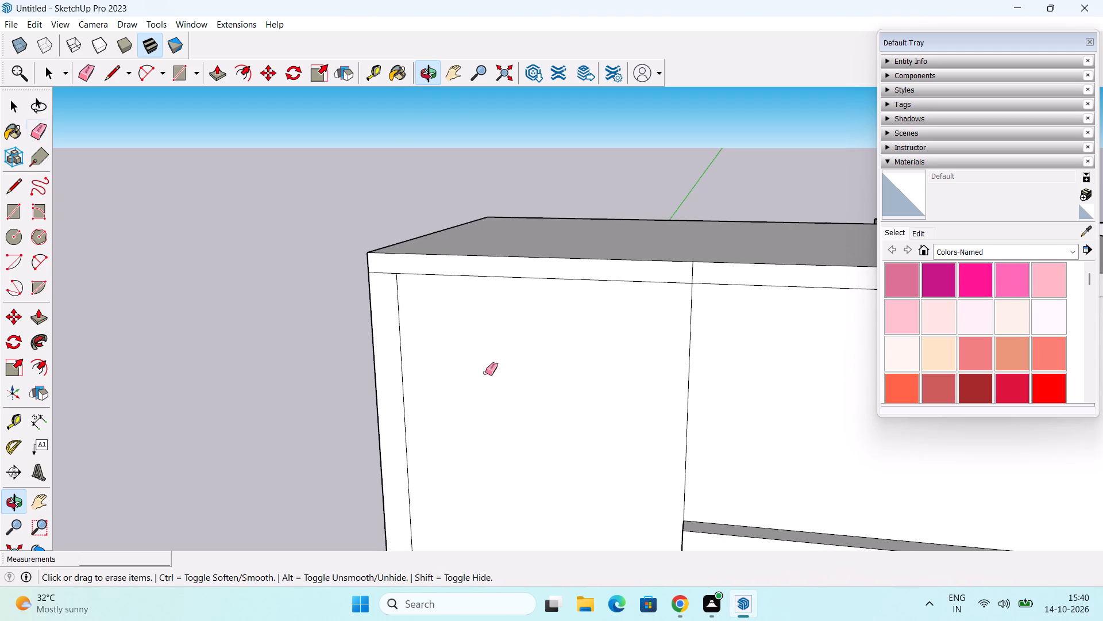
pyautogui.scroll(-5, 502, 374)
pyautogui.keyDown('shift'); pyautogui.moveTo(544, 446); pyautogui.dragTo(456, 408, button='middle'); pyautogui.keyUp('shift')
pyautogui.scroll(-4, 481, 420)
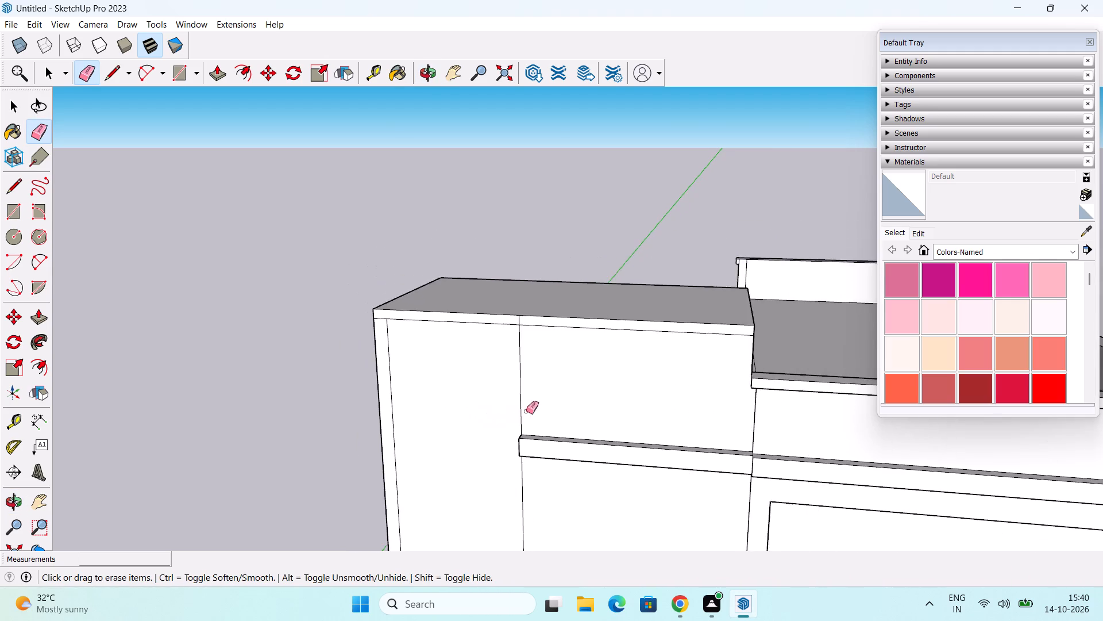
pyautogui.scroll(-2, 526, 411)
pyautogui.keyDown('shift'); pyautogui.moveTo(547, 440); pyautogui.dragTo(494, 378, button='middle'); pyautogui.keyUp('shift')
pyautogui.press('space')
pyautogui.moveTo(624, 275); pyautogui.dragTo(534, 333, button='middle')
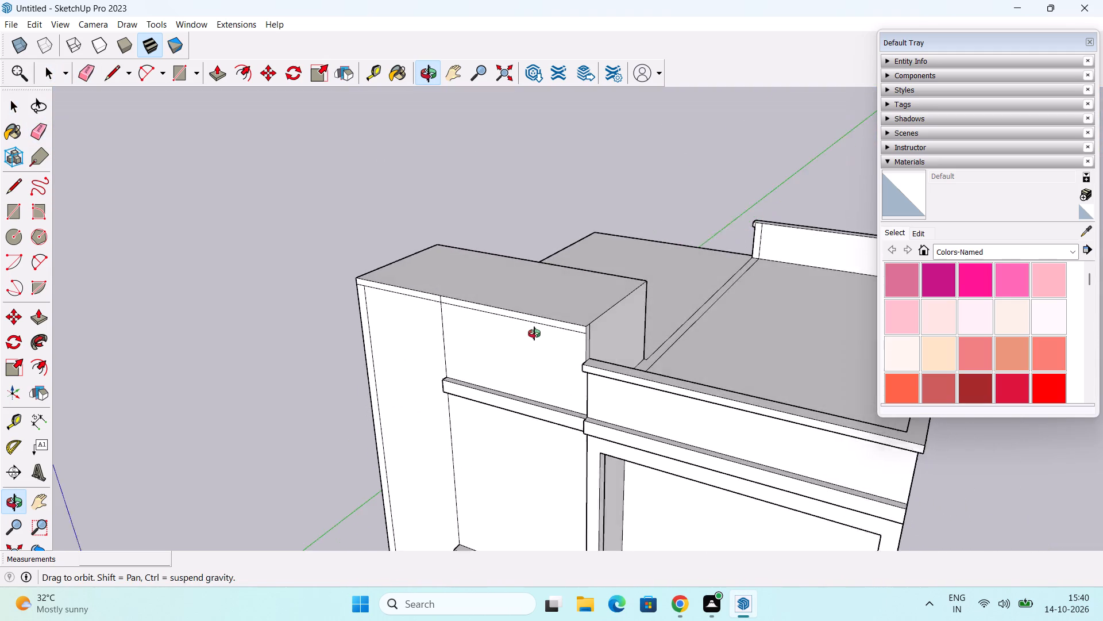
pyautogui.moveTo(534, 333); pyautogui.dragTo(518, 274, button='middle')
pyautogui.scroll(-2, 656, 370)
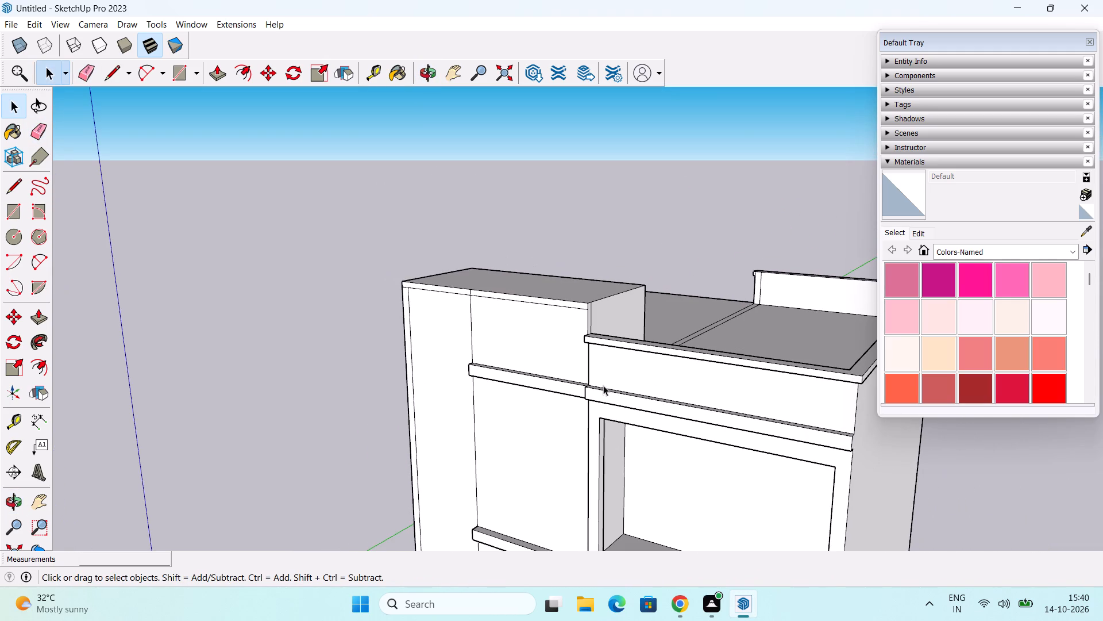
pyautogui.moveTo(615, 321); pyautogui.dragTo(624, 240, button='middle')
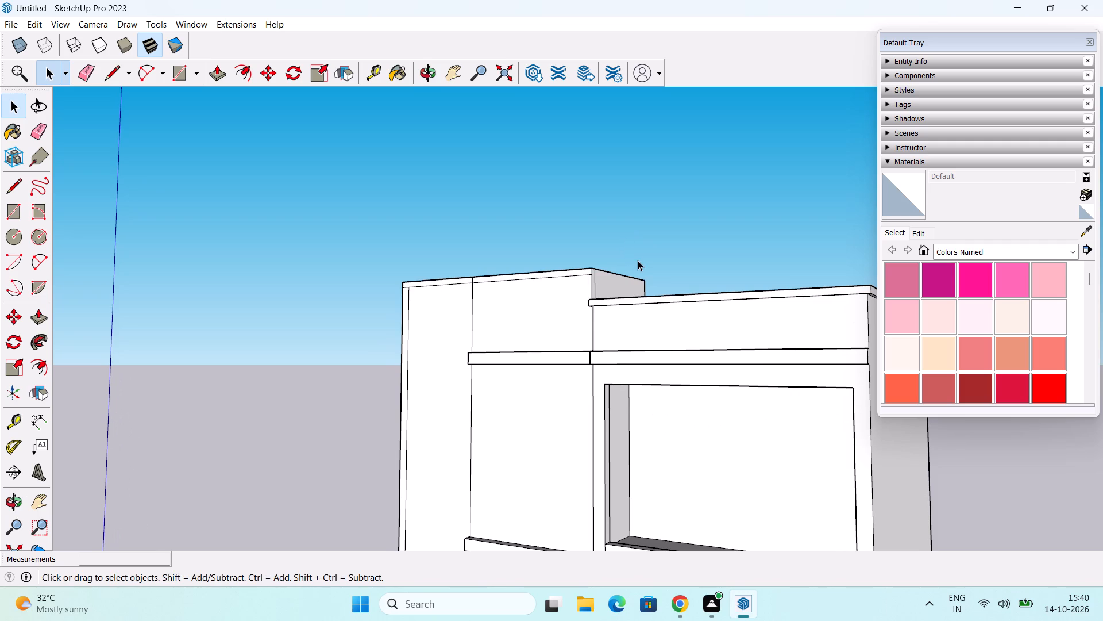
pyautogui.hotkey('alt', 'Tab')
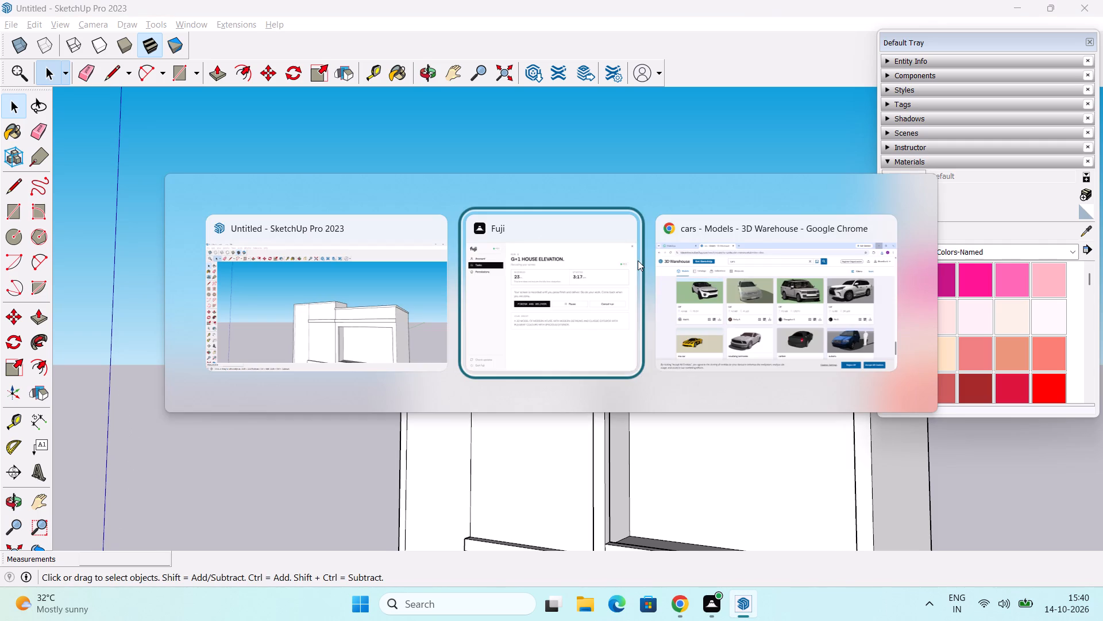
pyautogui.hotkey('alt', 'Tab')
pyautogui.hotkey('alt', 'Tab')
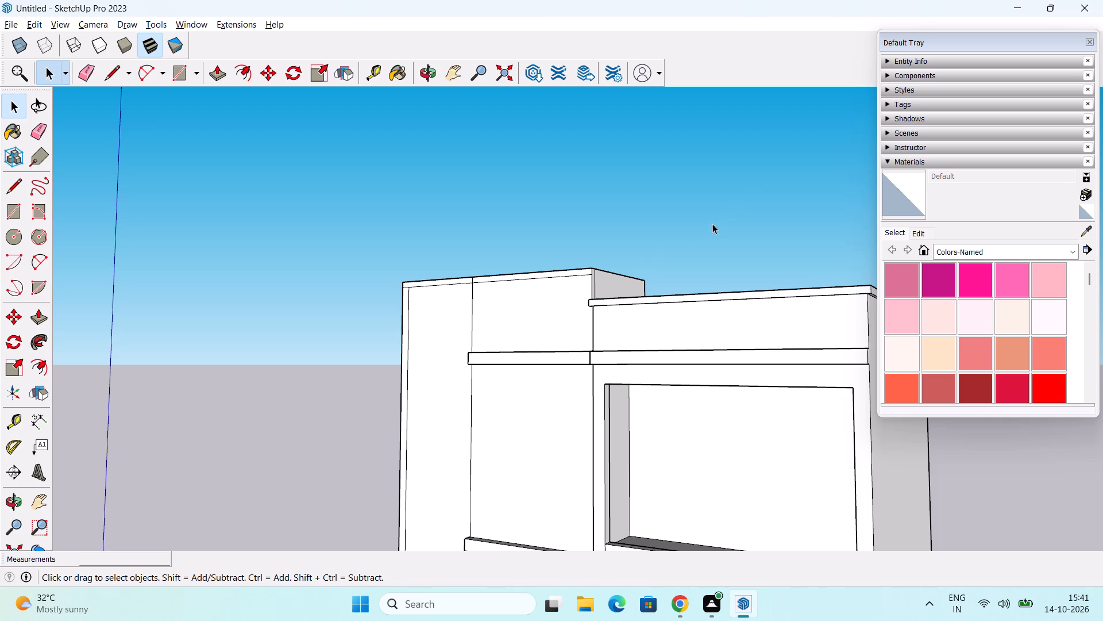
# Draw a line across the raised block's side face, continuing the front's top border line to the rear edge.
pyautogui.moveTo(606, 347); pyautogui.dragTo(520, 486, button='middle')
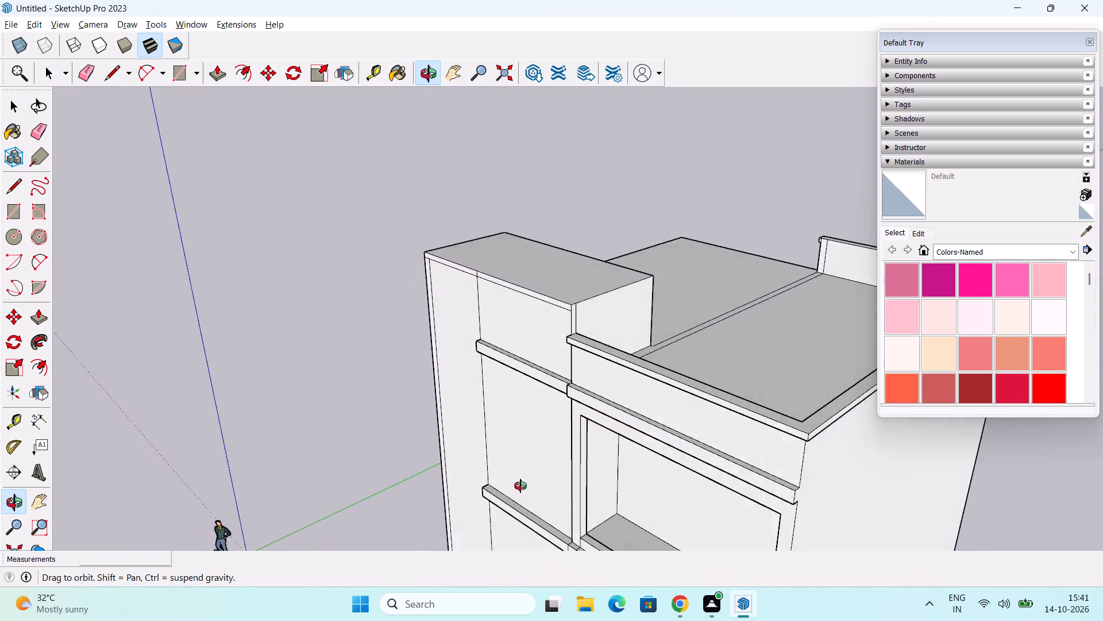
pyautogui.moveTo(520, 486); pyautogui.dragTo(518, 458, button='middle')
pyautogui.scroll(6, 574, 320)
pyautogui.moveTo(582, 334); pyautogui.dragTo(542, 332, button='middle')
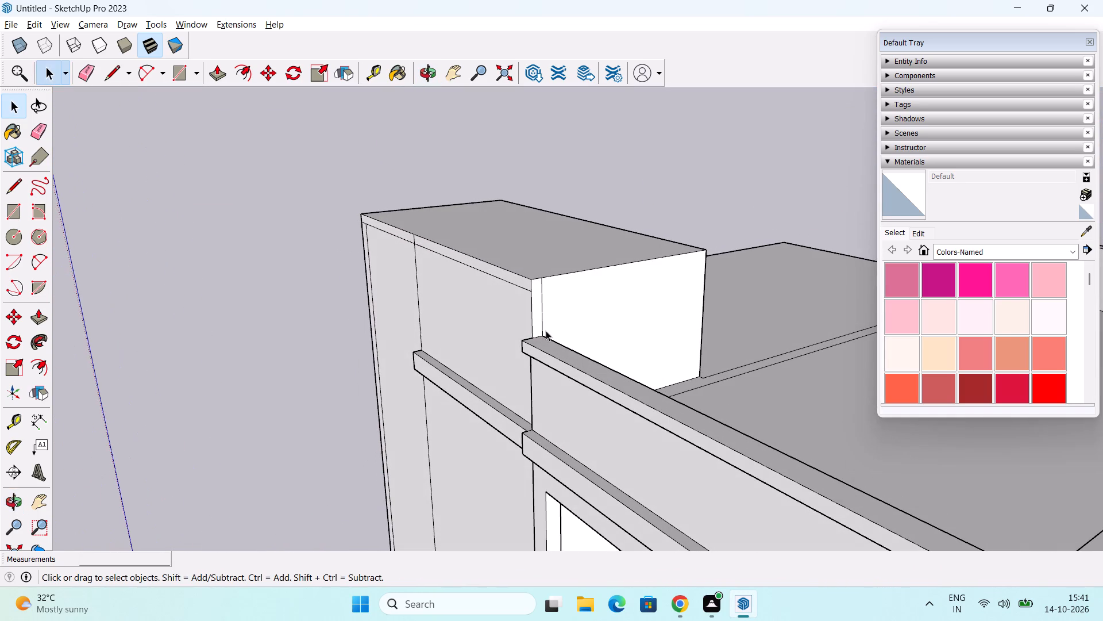
pyautogui.press('l')
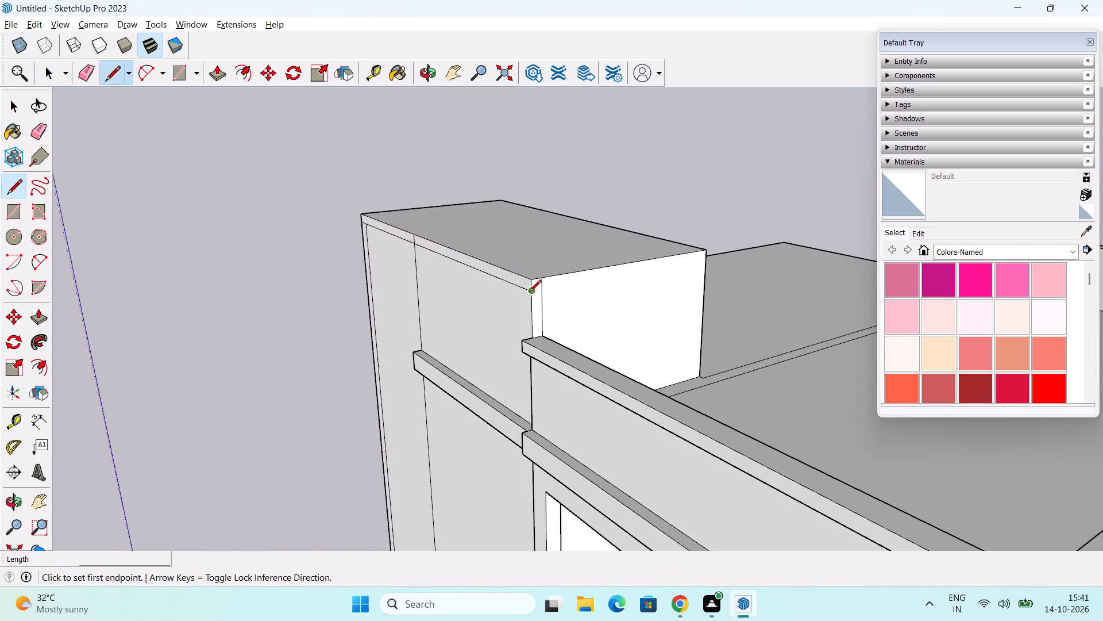
pyautogui.moveTo(529, 293); pyautogui.dragTo(545, 291)
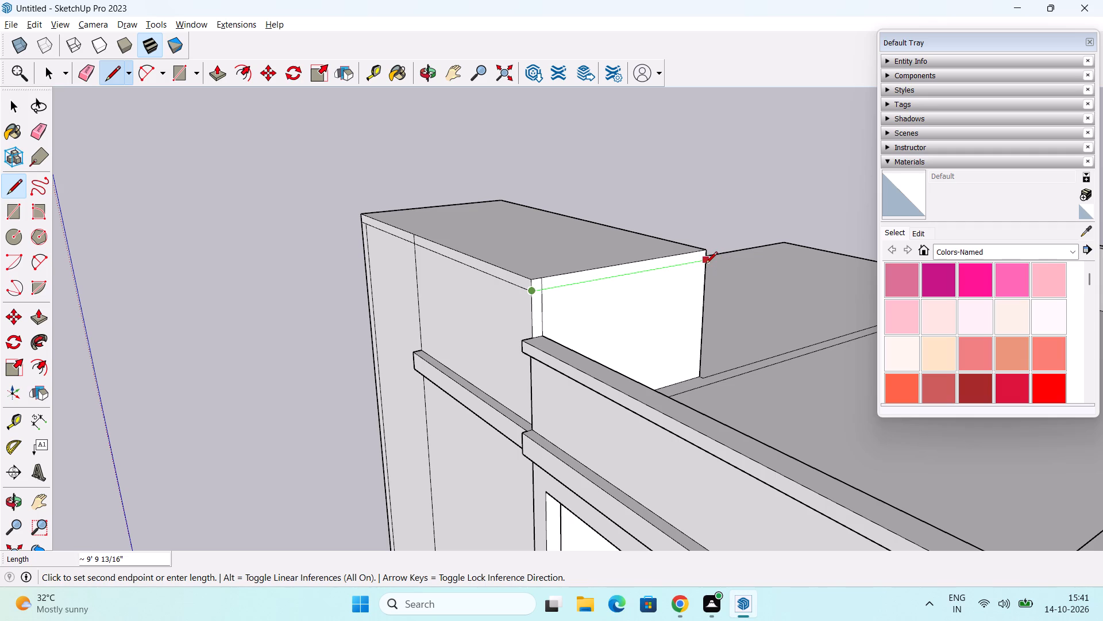
pyautogui.click(705, 264)
# Erase the vertical line near the front edge of the raised block's side face, above the parapet.
pyautogui.moveTo(606, 343); pyautogui.dragTo(623, 340, button='middle')
pyautogui.press('space')
pyautogui.press('e')
pyautogui.scroll(4, 576, 304)
pyautogui.click(543, 270)
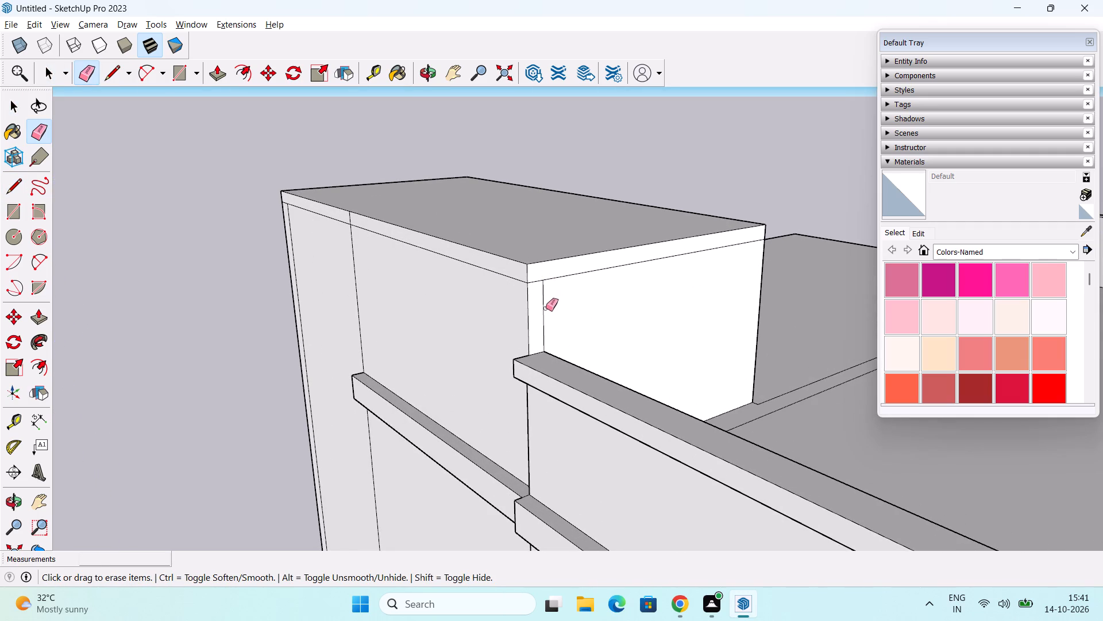
pyautogui.click(546, 308)
pyautogui.click(545, 321)
# Erase the short piece of the central dividing line inside the raised block's top border strip.
pyautogui.moveTo(425, 385); pyautogui.dragTo(566, 391, button='middle')
pyautogui.moveTo(425, 404); pyautogui.dragTo(447, 388, button='middle')
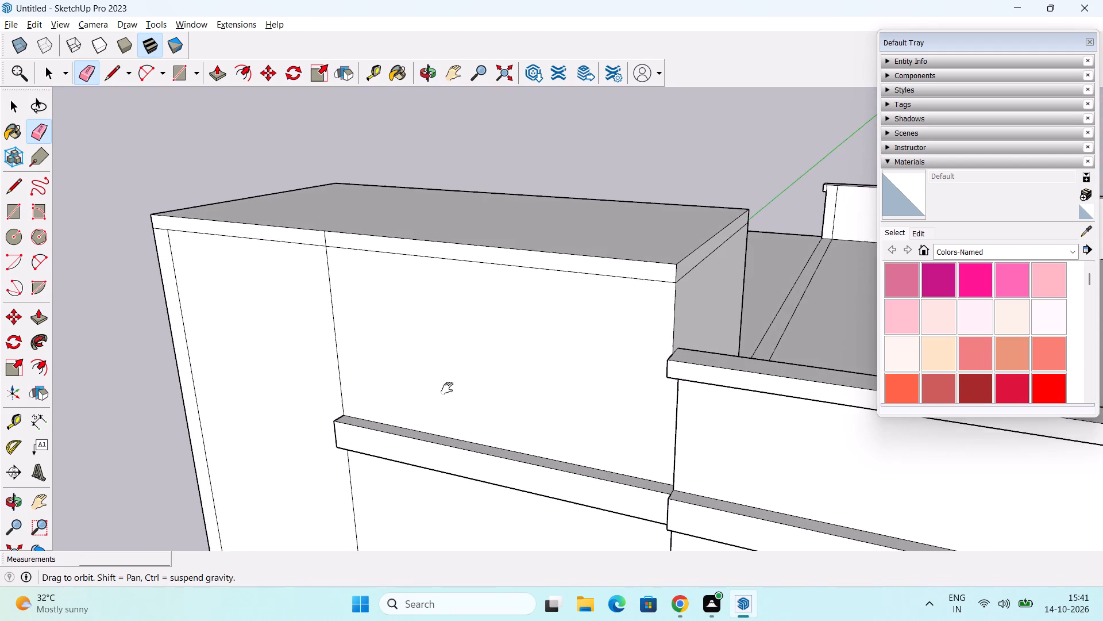
pyautogui.moveTo(447, 388); pyautogui.dragTo(571, 345, button='middle')
pyautogui.moveTo(543, 340); pyautogui.dragTo(619, 320, button='middle')
pyautogui.press('space')
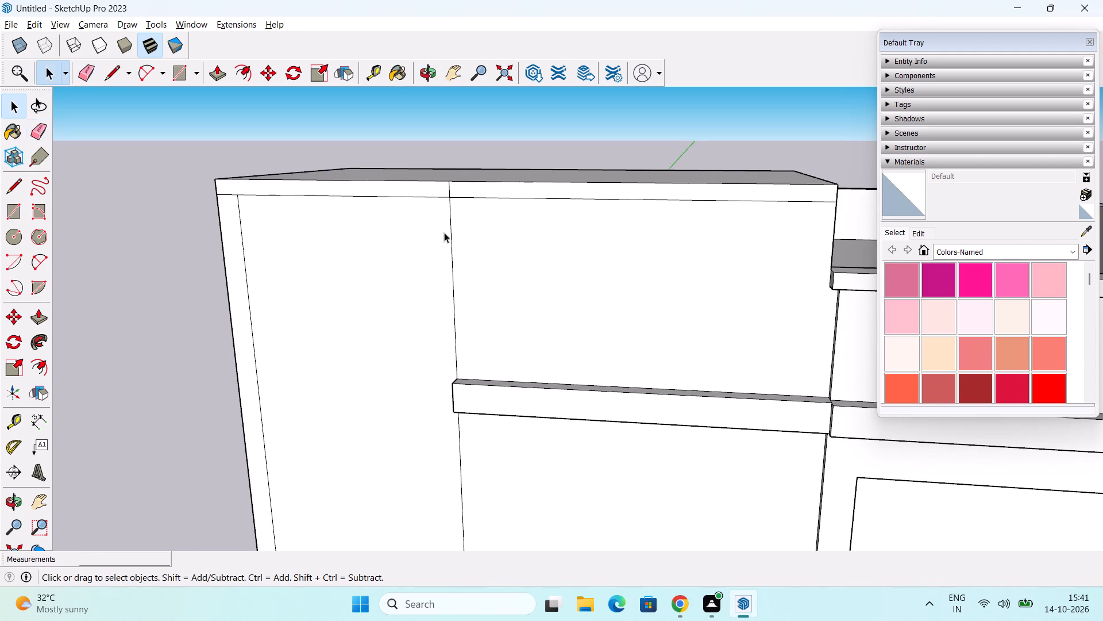
pyautogui.scroll(3, 443, 229)
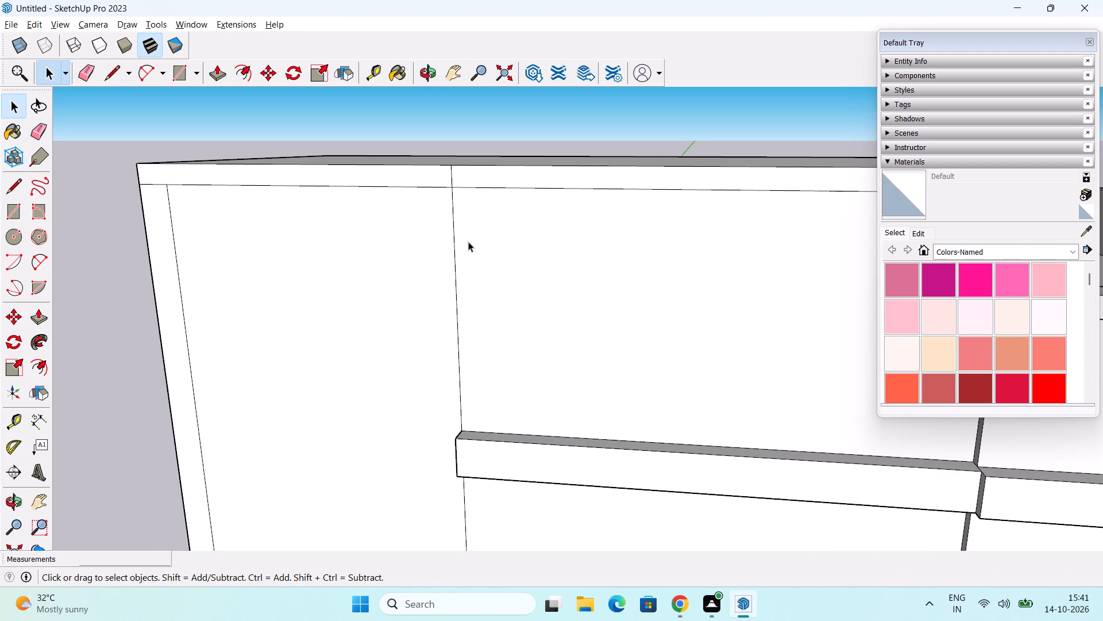
pyautogui.press('e')
pyautogui.click(450, 179)
pyautogui.press('b')
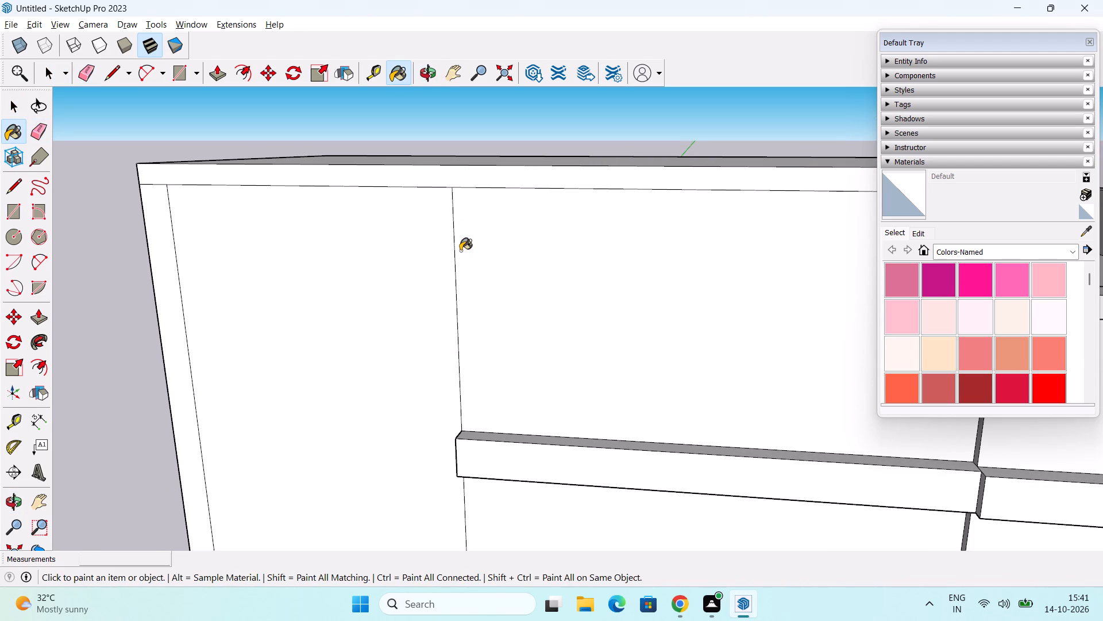
pyautogui.press('Escape')
pyautogui.press('Escape')
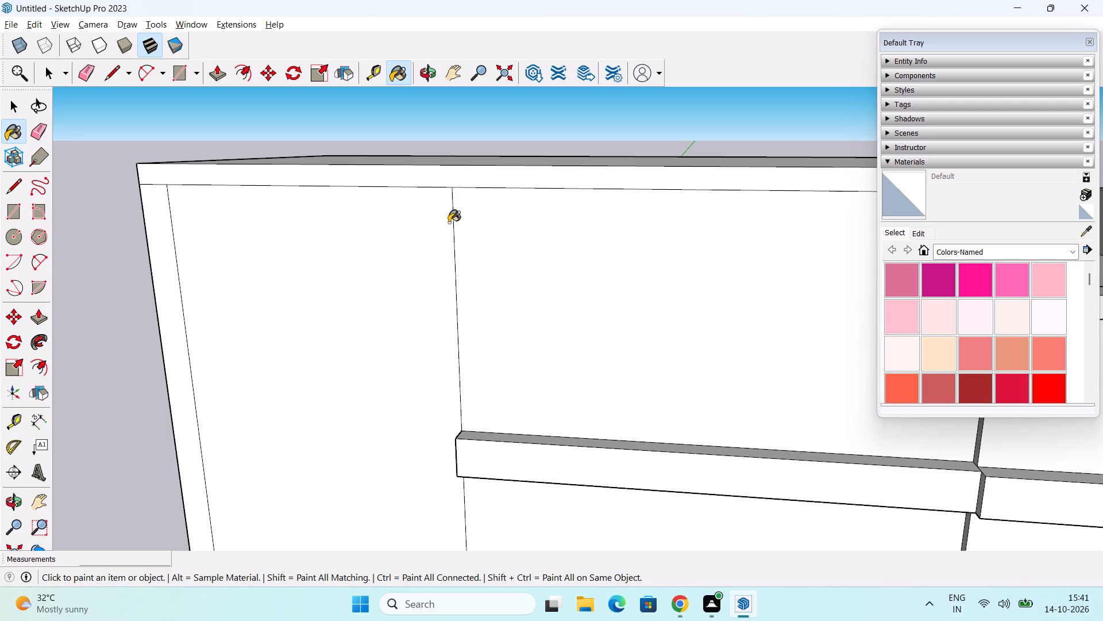
# Copy the dividing line's segment above the upper band 2" toward the outer border strip.
pyautogui.press('space')
pyautogui.click(453, 225)
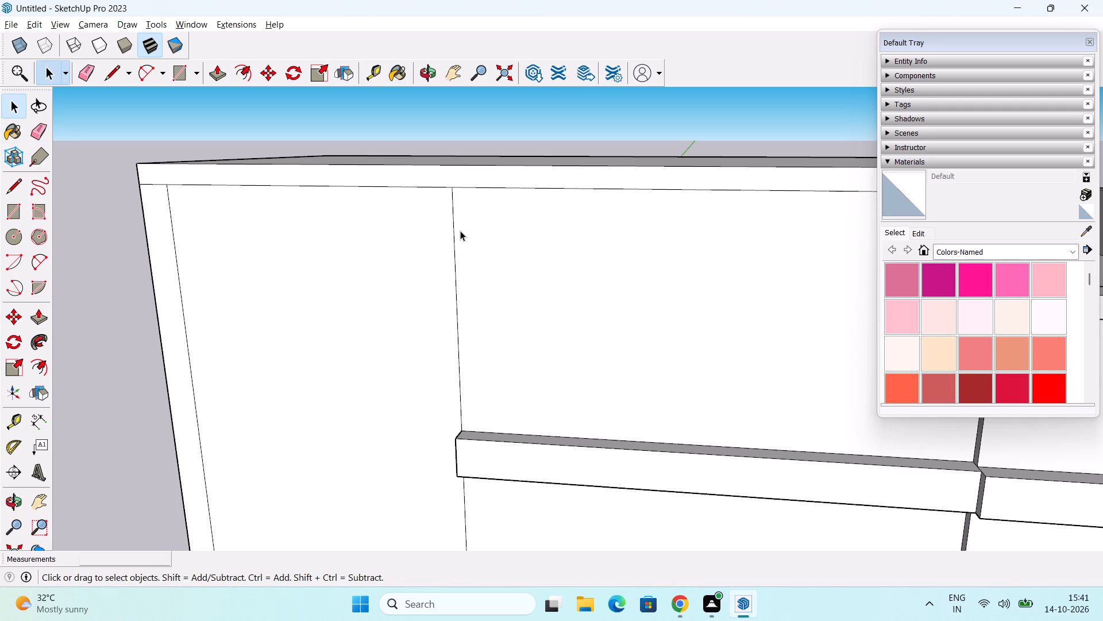
pyautogui.press('m')
pyautogui.click(451, 193)
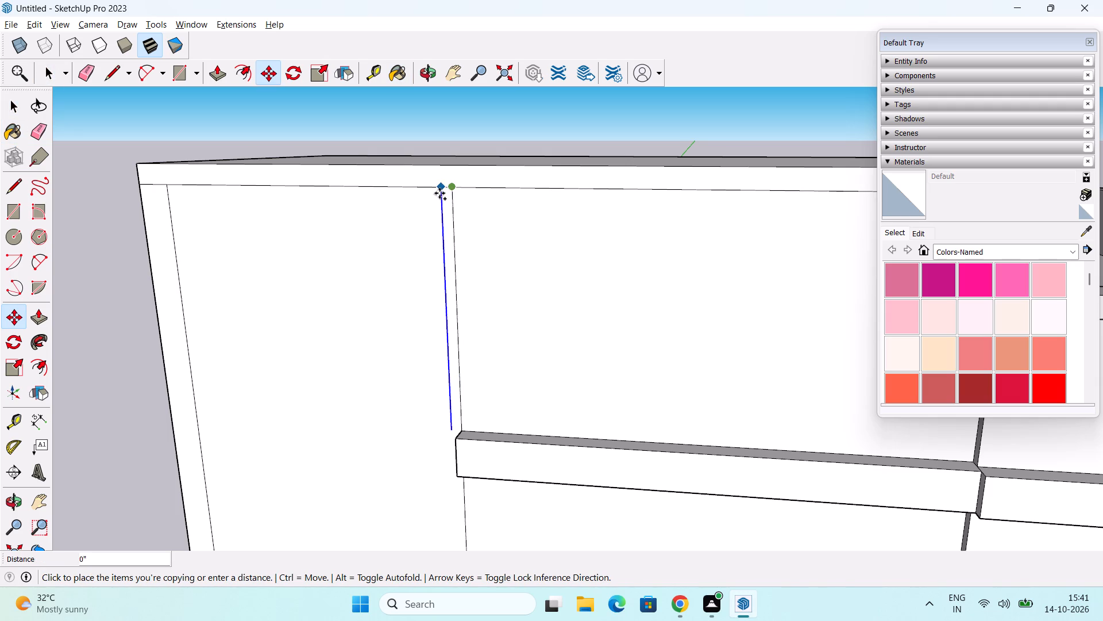
pyautogui.write('3"')
pyautogui.press('Return')
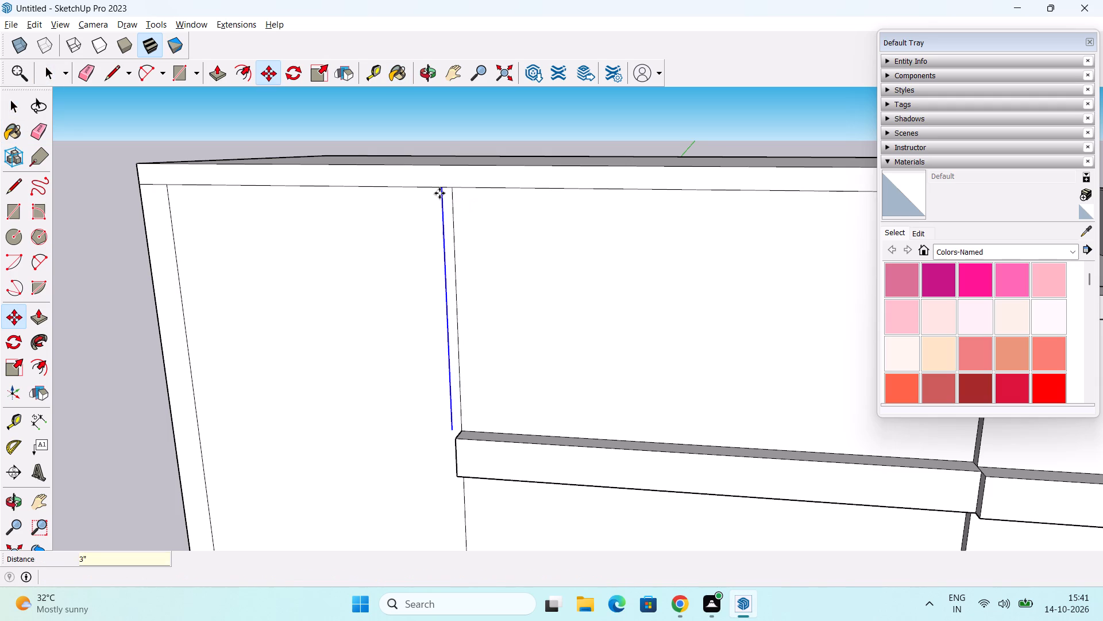
pyautogui.write('2"')
pyautogui.press('Return')
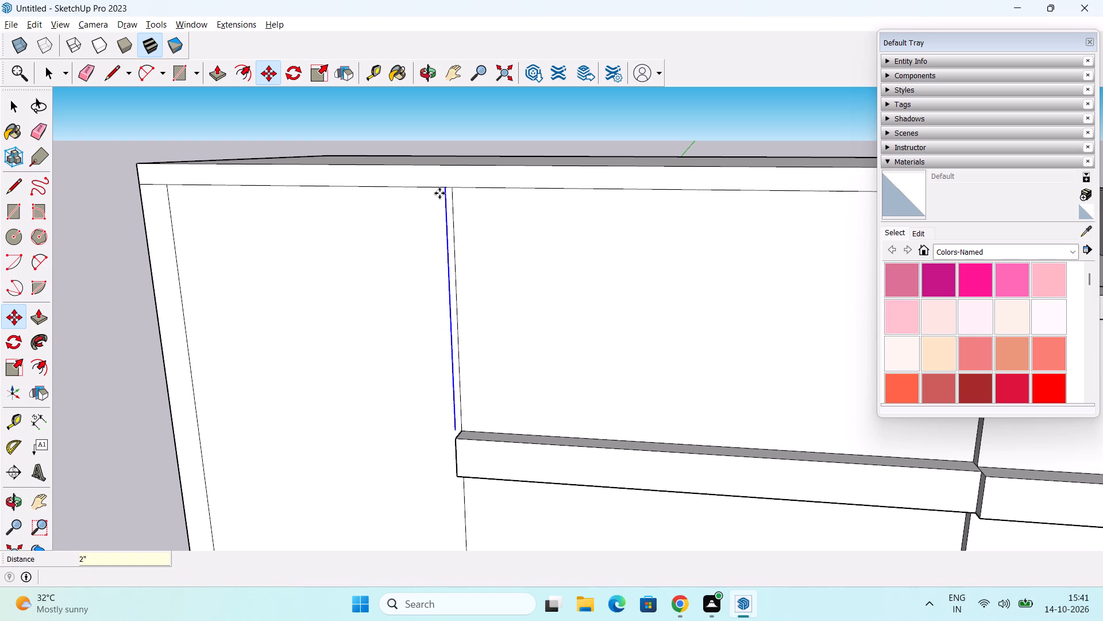
# Draw a 31' 6" vertical line from the copied segment's lower end down to the facade's base edge.
pyautogui.scroll(-6, 482, 324)
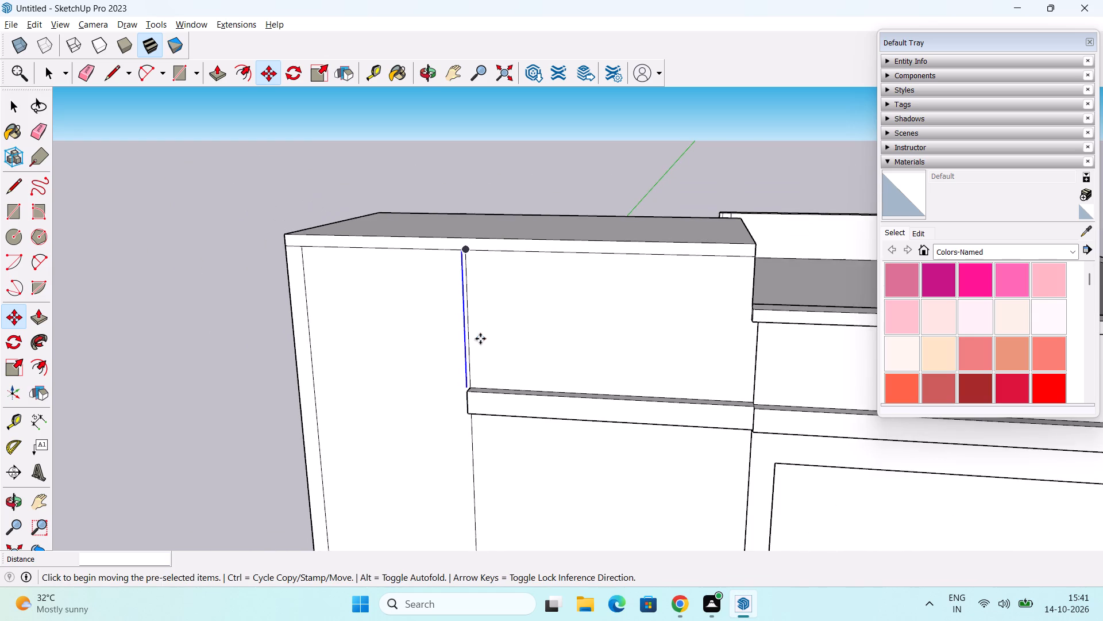
pyautogui.moveTo(493, 327); pyautogui.dragTo(530, 285, button='middle')
pyautogui.scroll(-4, 530, 262)
pyautogui.press('space')
pyautogui.press('l')
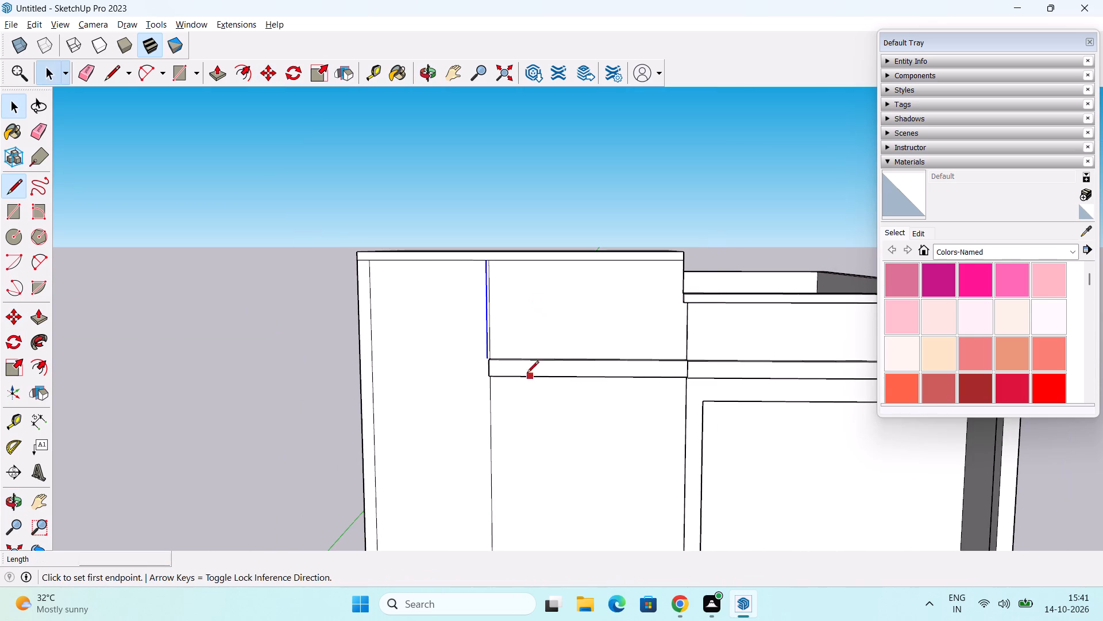
pyautogui.scroll(5, 502, 356)
pyautogui.click(481, 360)
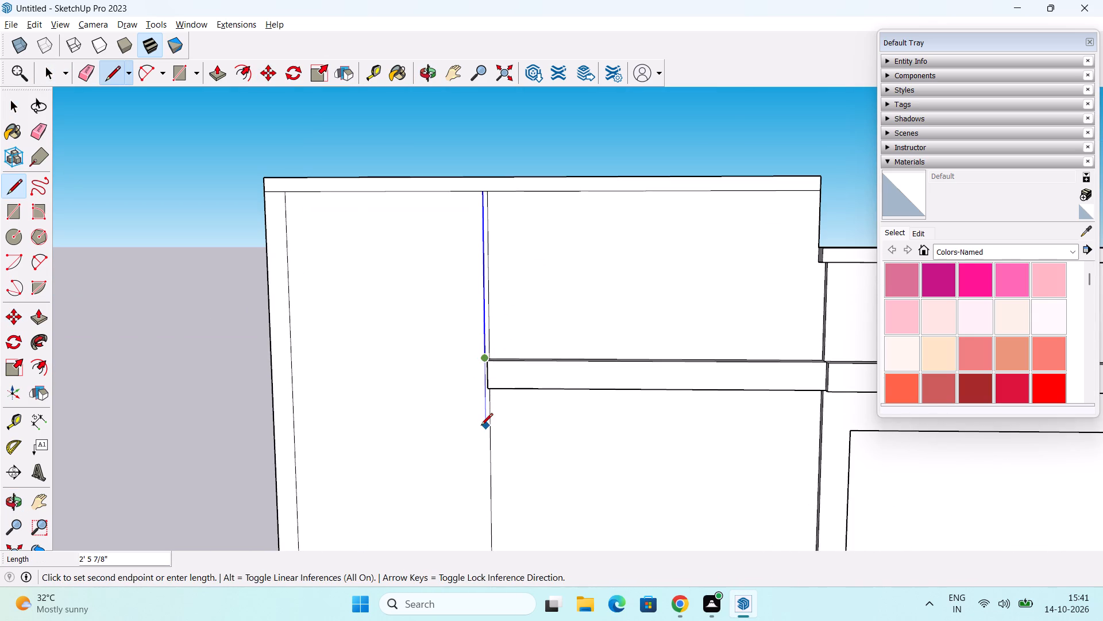
pyautogui.moveTo(480, 429); pyautogui.dragTo(510, 292, button='middle')
pyautogui.scroll(-2, 523, 382)
pyautogui.moveTo(518, 403); pyautogui.dragTo(523, 256, button='middle')
pyautogui.moveTo(513, 455); pyautogui.dragTo(567, 151, button='middle')
pyautogui.keyDown('shift'); pyautogui.moveTo(561, 385); pyautogui.dragTo(605, 194, button='middle'); pyautogui.keyUp('shift')
pyautogui.scroll(4, 609, 301)
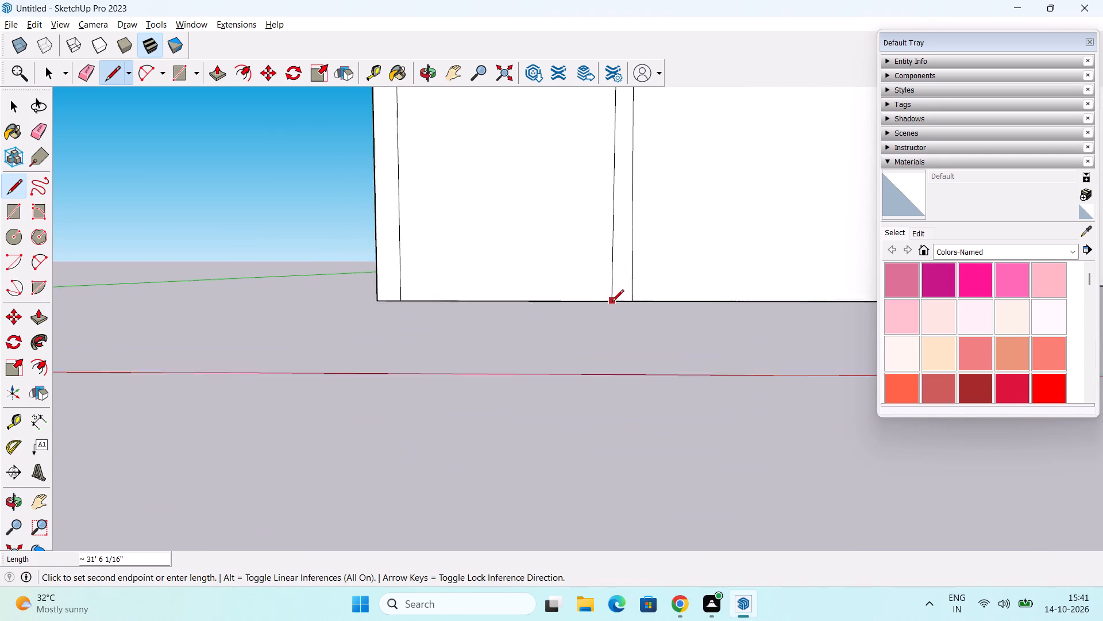
pyautogui.scroll(10, 612, 302)
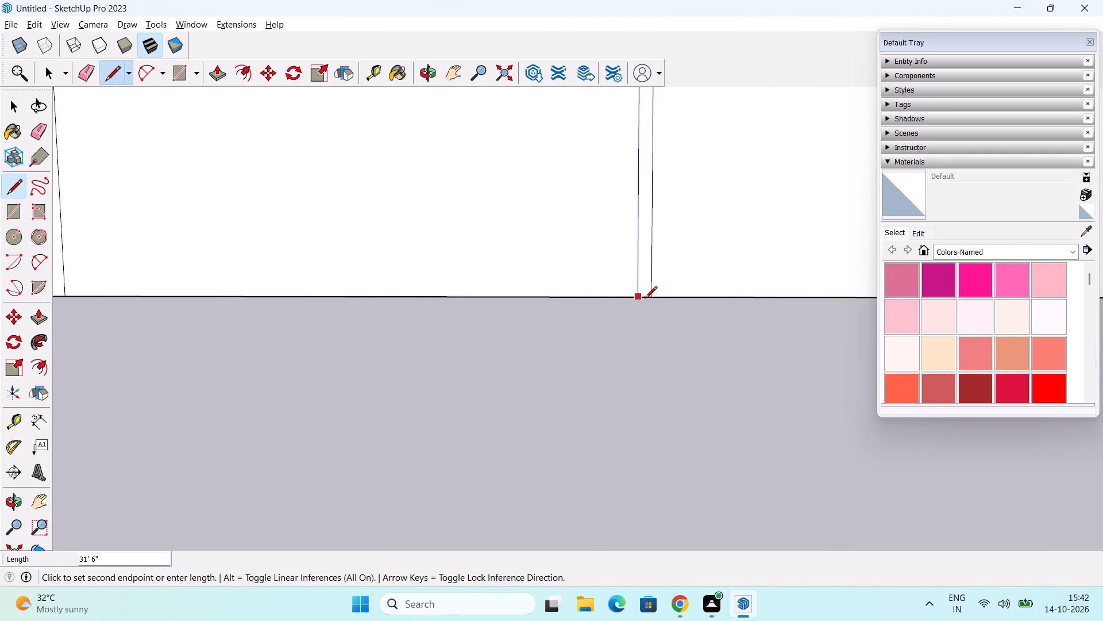
pyautogui.click(638, 299)
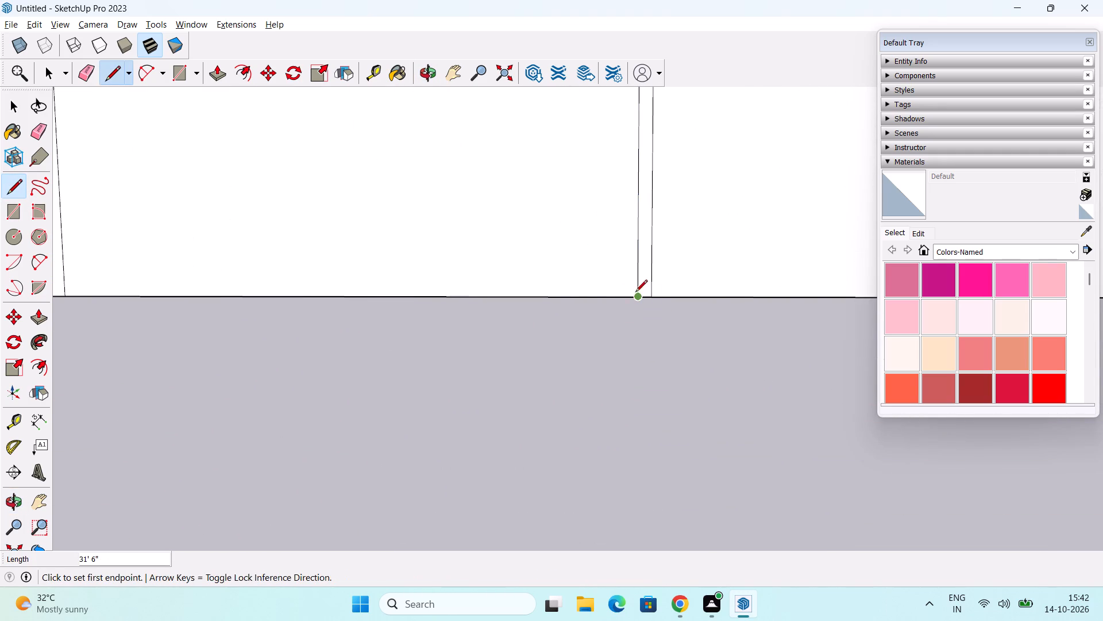
pyautogui.press('space')
# Examine the facade's double dividing line, bands, window recess and roof from several angles.
pyautogui.scroll(-19, 633, 266)
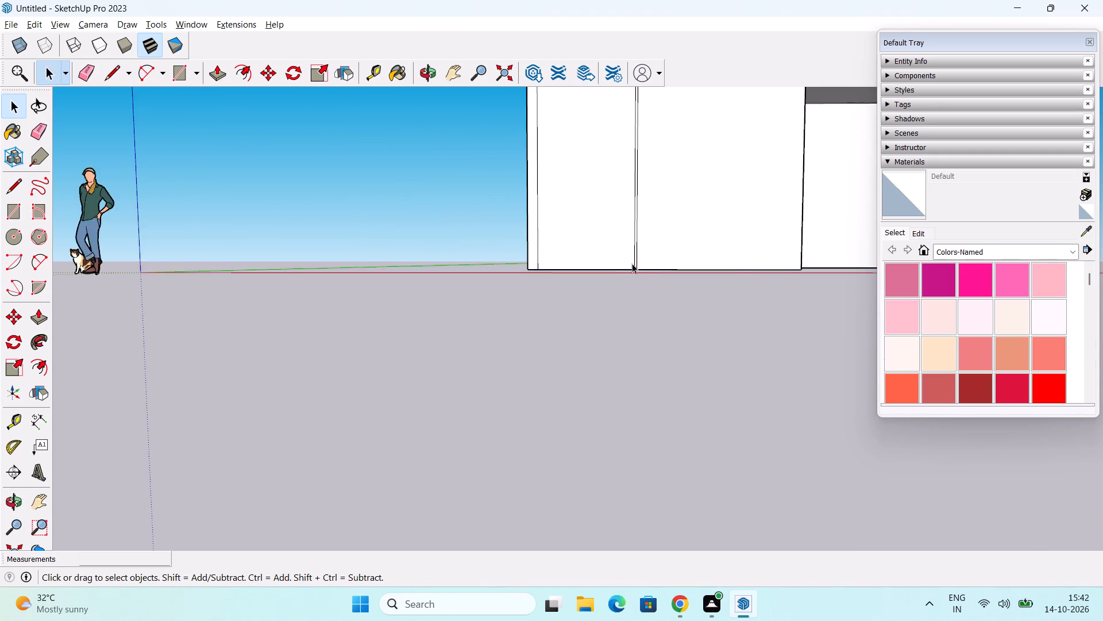
pyautogui.scroll(-5, 632, 263)
pyautogui.moveTo(623, 227); pyautogui.dragTo(564, 414, button='middle')
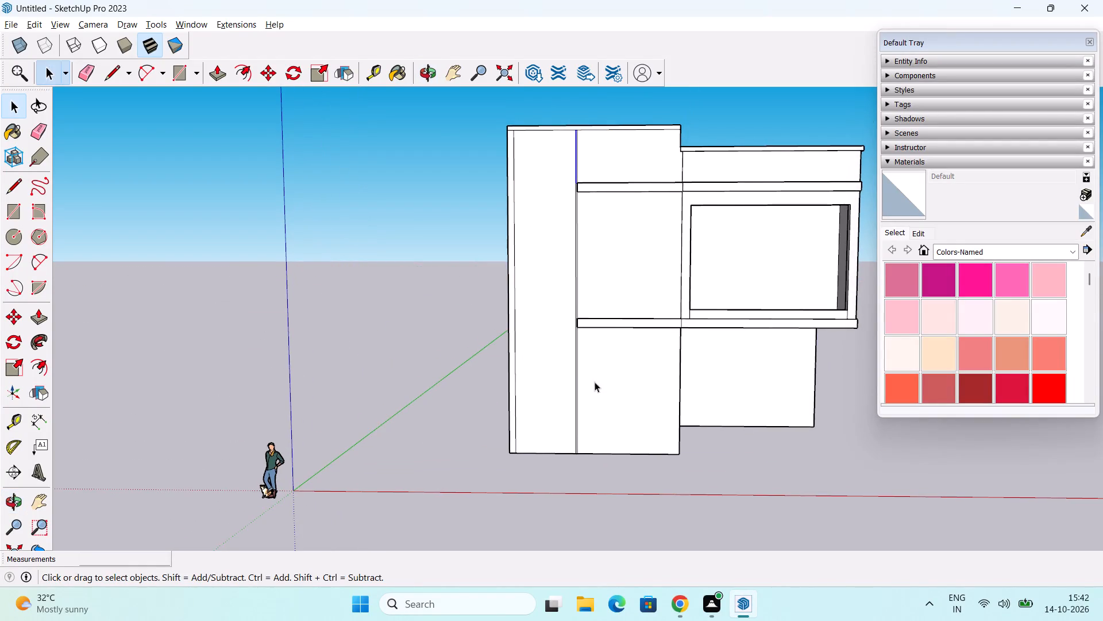
pyautogui.moveTo(593, 382); pyautogui.dragTo(492, 420, button='middle')
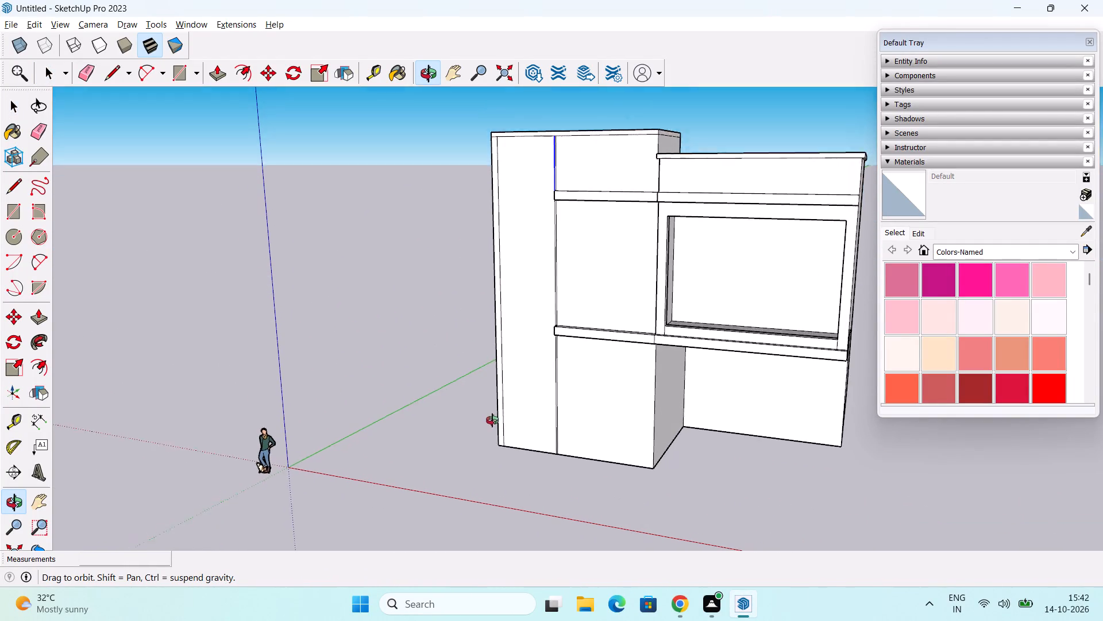
pyautogui.moveTo(492, 420); pyautogui.dragTo(515, 447, button='middle')
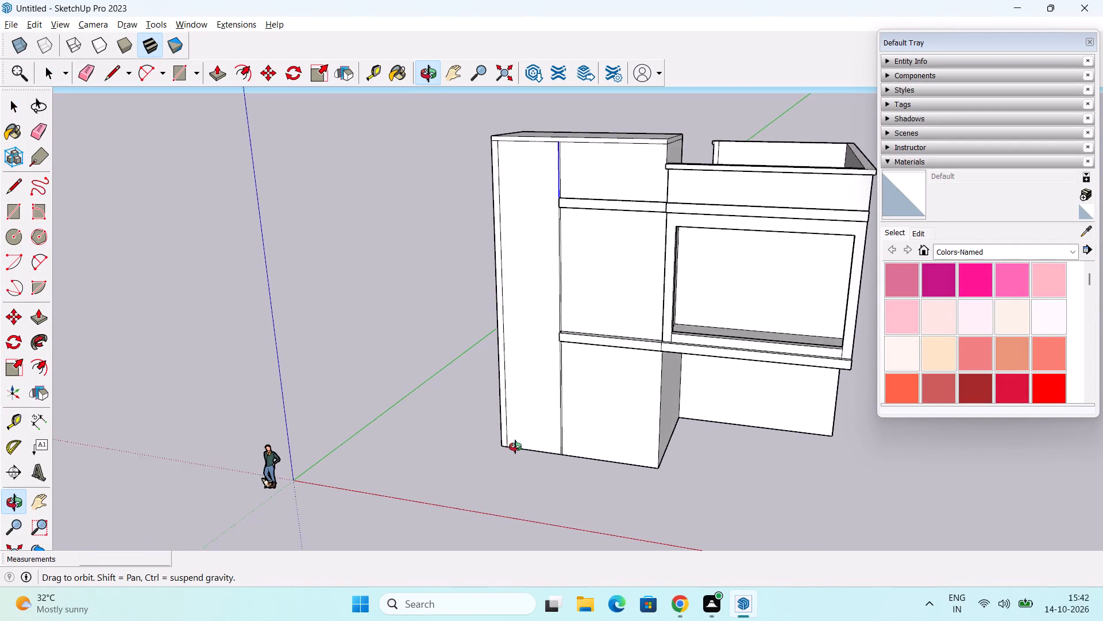
pyautogui.moveTo(515, 447); pyautogui.dragTo(387, 557, button='middle')
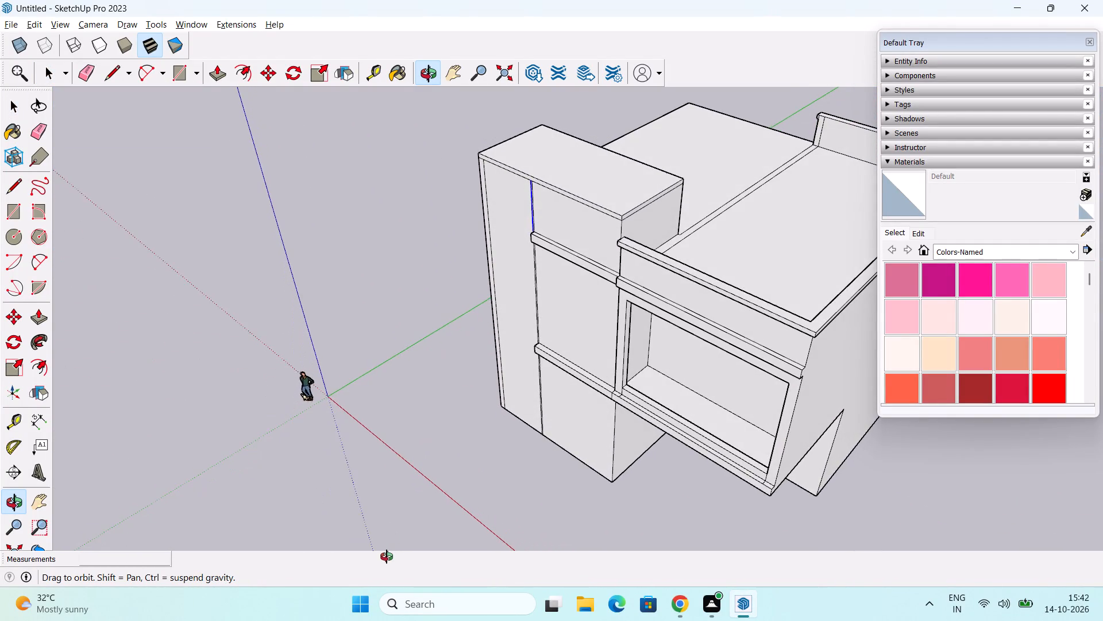
pyautogui.moveTo(387, 557); pyautogui.dragTo(726, 544, button='middle')
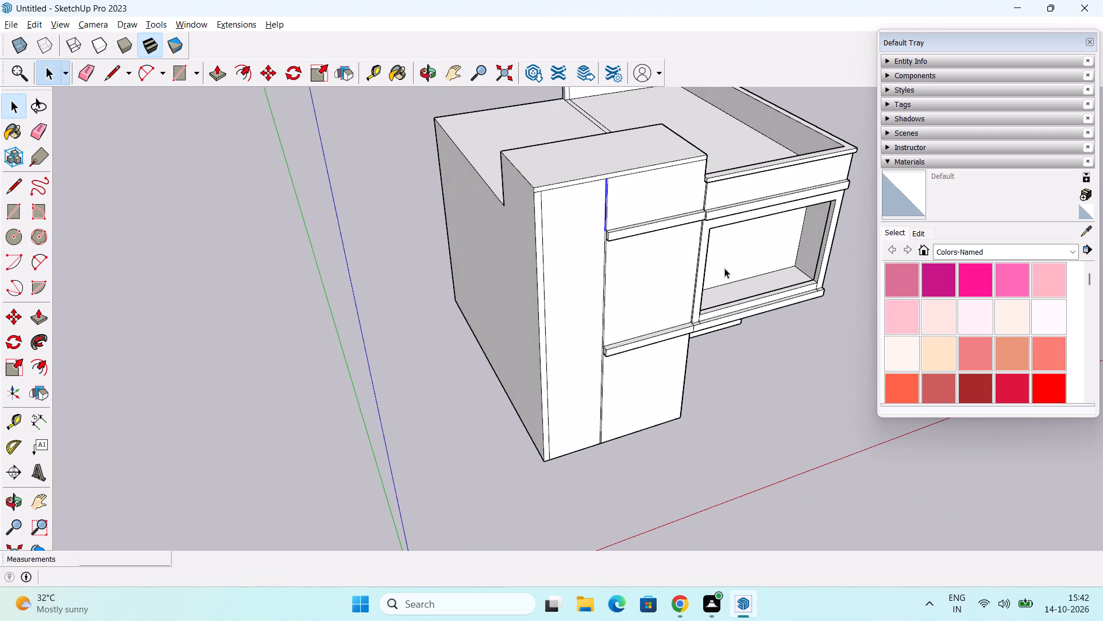
pyautogui.scroll(13, 719, 249)
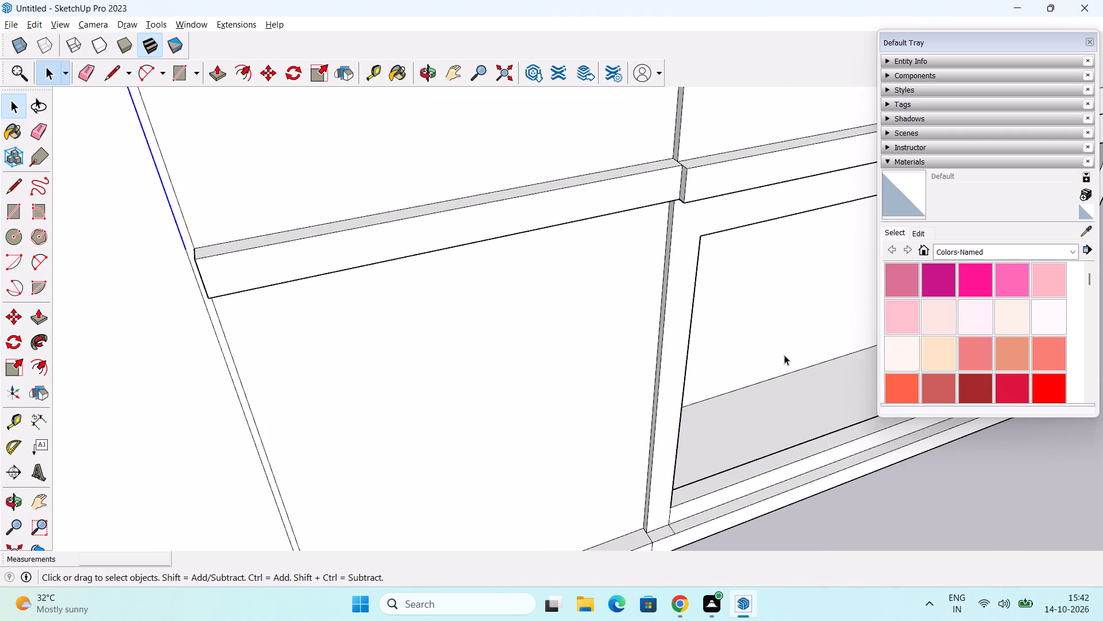
pyautogui.moveTo(776, 355); pyautogui.dragTo(635, 362, button='middle')
pyautogui.scroll(-3, 654, 361)
pyautogui.keyDown('shift'); pyautogui.moveTo(712, 375); pyautogui.dragTo(558, 432, button='middle'); pyautogui.keyUp('shift')
pyautogui.scroll(-4, 589, 421)
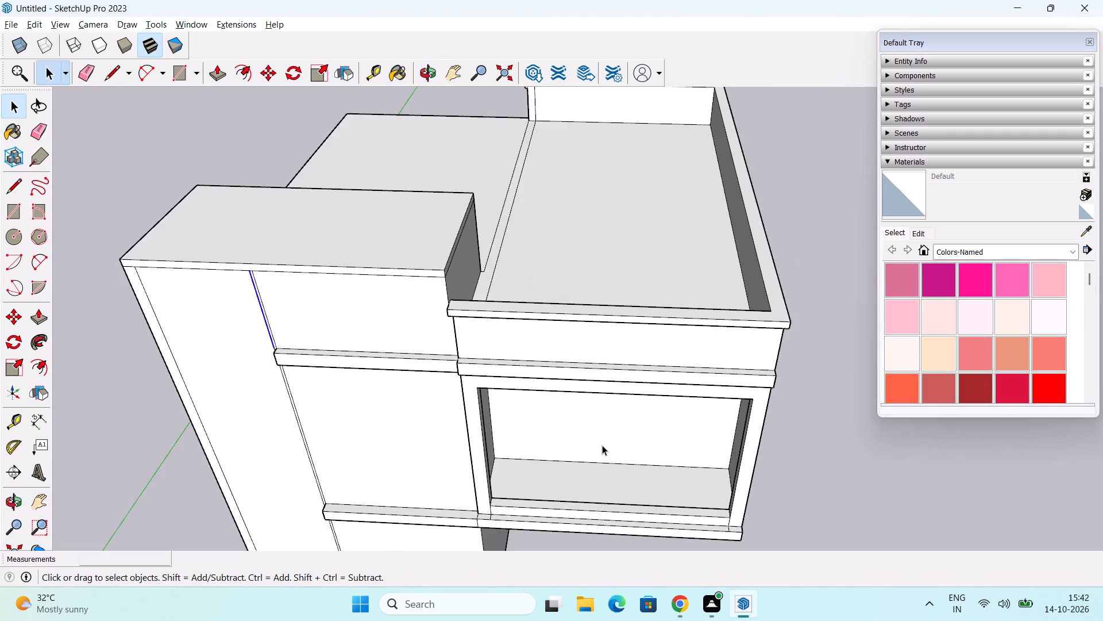
pyautogui.moveTo(601, 445); pyautogui.dragTo(612, 367, button='middle')
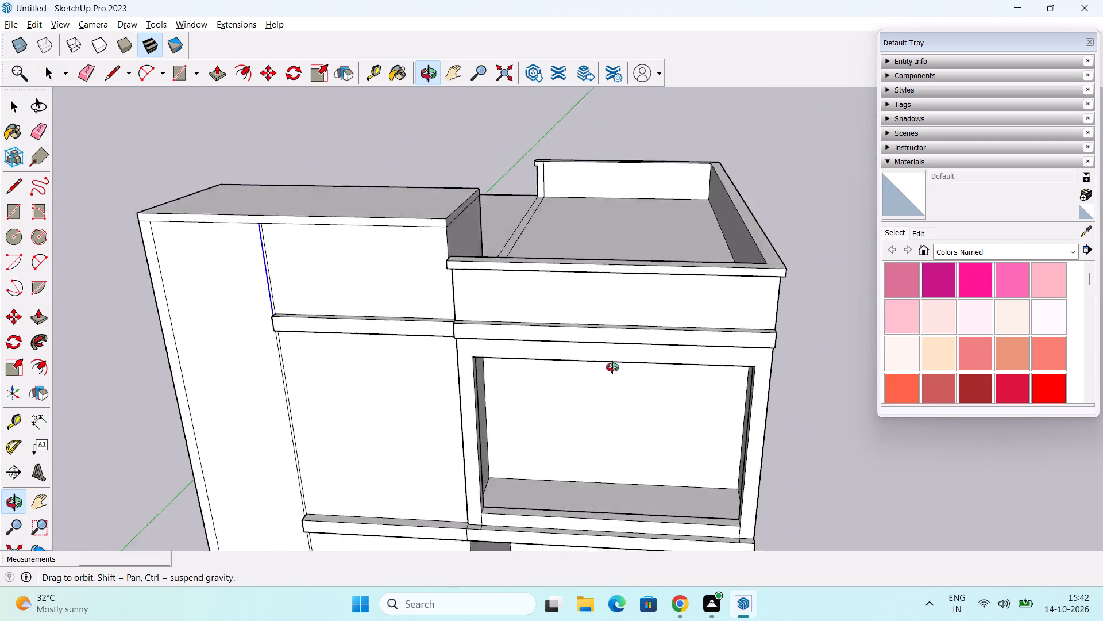
pyautogui.moveTo(612, 367); pyautogui.dragTo(699, 392, button='middle')
pyautogui.moveTo(660, 448); pyautogui.dragTo(681, 352, button='middle')
pyautogui.moveTo(666, 365); pyautogui.dragTo(616, 377, button='middle')
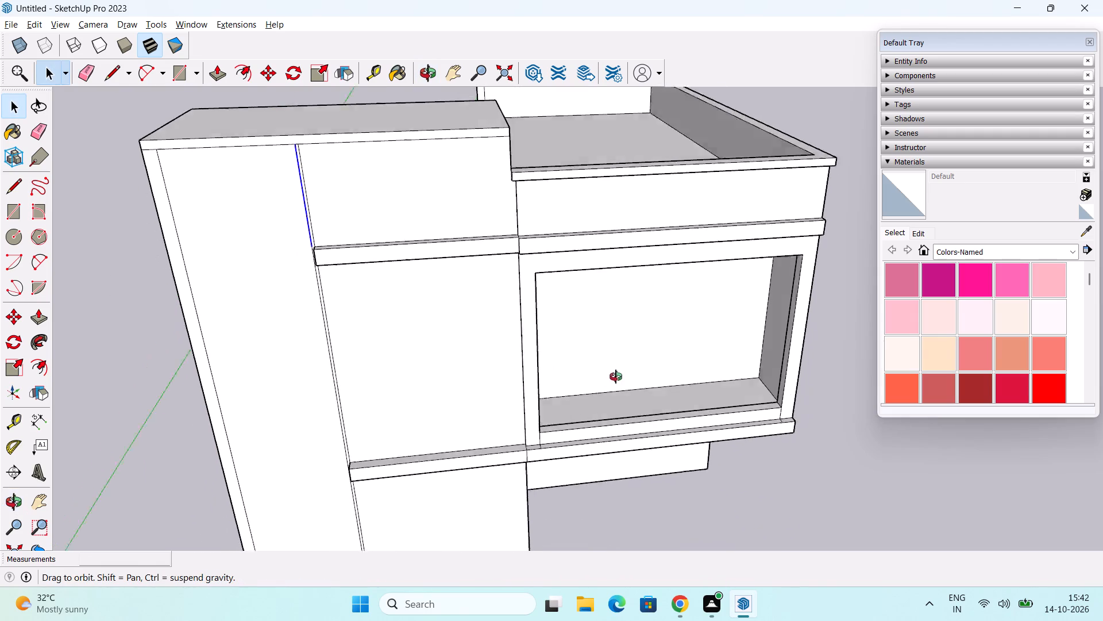
pyautogui.moveTo(616, 377); pyautogui.dragTo(523, 437, button='middle')
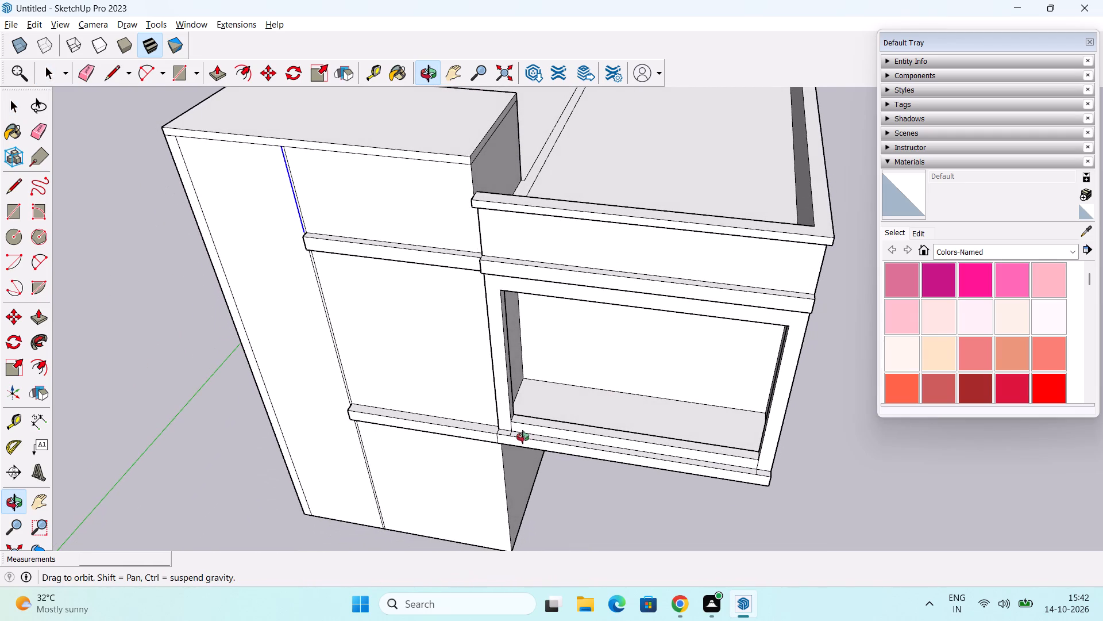
pyautogui.moveTo(523, 437); pyautogui.dragTo(526, 434, button='middle')
# Erase the two parallel lines running across the flat roof behind the raised block.
pyautogui.keyDown('shift'); pyautogui.moveTo(550, 403); pyautogui.dragTo(463, 541, button='middle'); pyautogui.keyUp('shift')
pyautogui.moveTo(492, 504); pyautogui.dragTo(475, 591, button='middle')
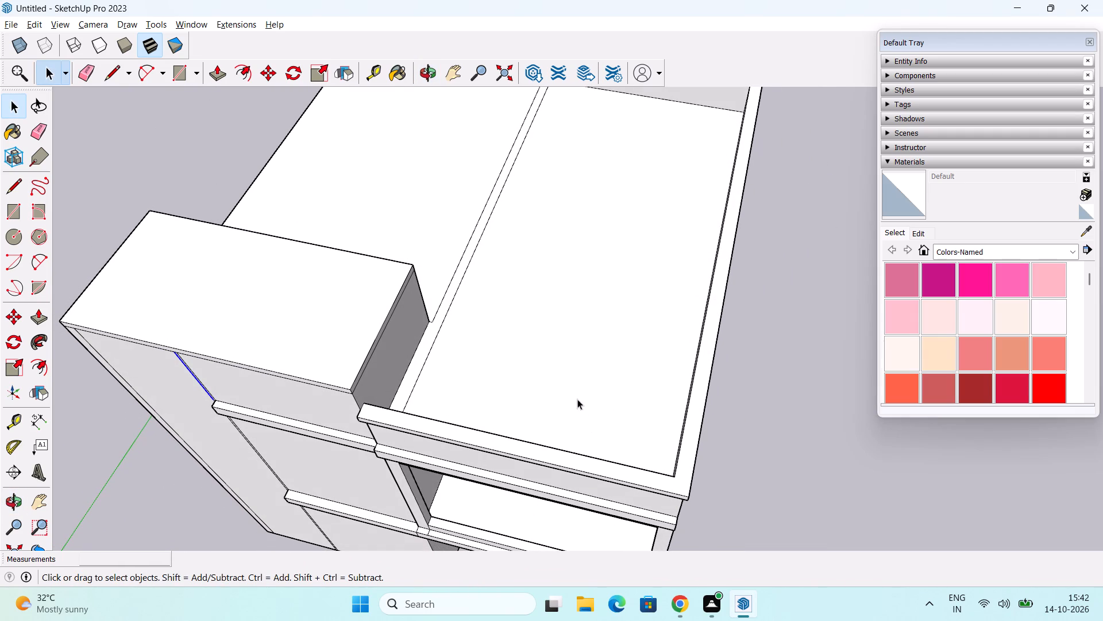
pyautogui.press('e')
pyautogui.moveTo(470, 213); pyautogui.dragTo(495, 228)
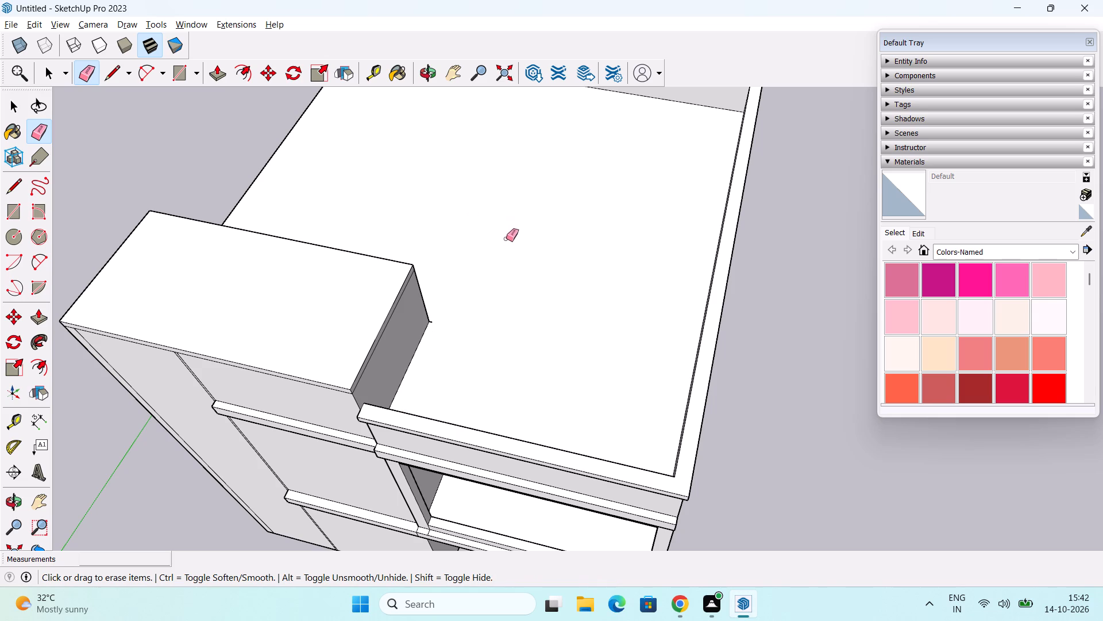
# Erase the stray line stub at the raised block's rear base corner on the flat roof.
pyautogui.moveTo(535, 336); pyautogui.dragTo(400, 397, button='middle')
pyautogui.scroll(9, 447, 272)
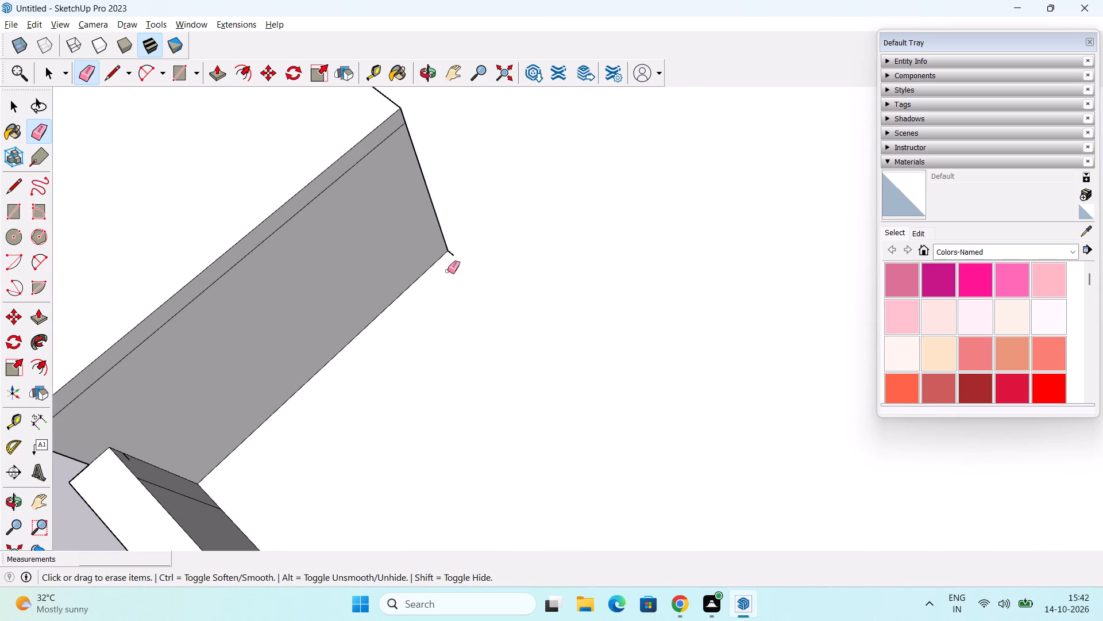
pyautogui.click(454, 255)
# Examine the raised front block, flat roof and parapet from several angles.
pyautogui.scroll(-7, 521, 299)
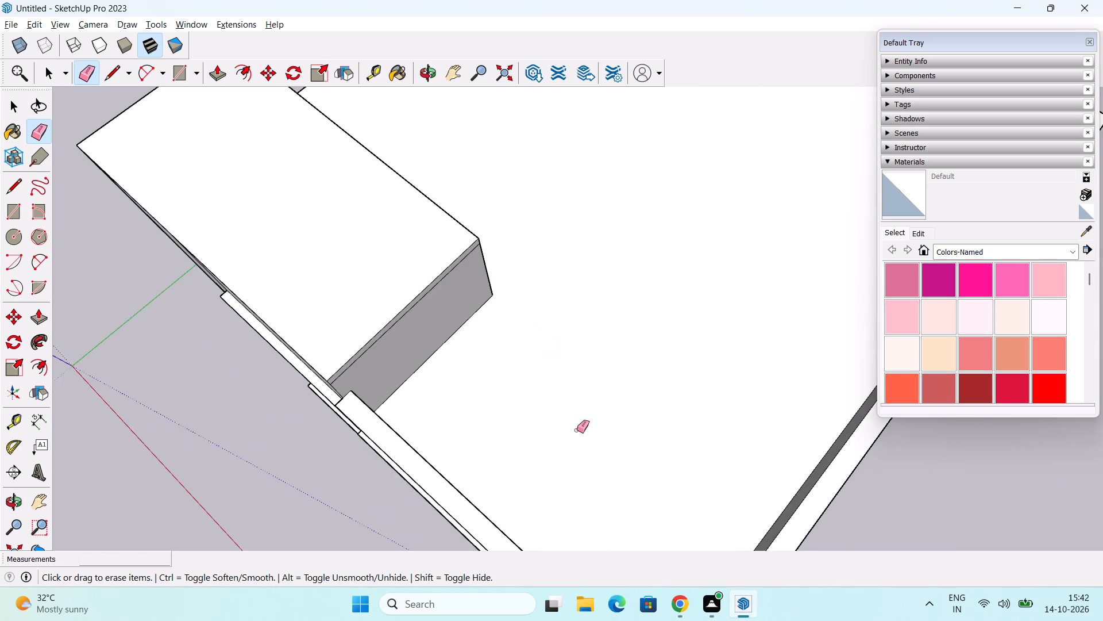
pyautogui.moveTo(578, 426); pyautogui.dragTo(624, 230, button='middle')
pyautogui.moveTo(539, 392); pyautogui.dragTo(741, 241, button='middle')
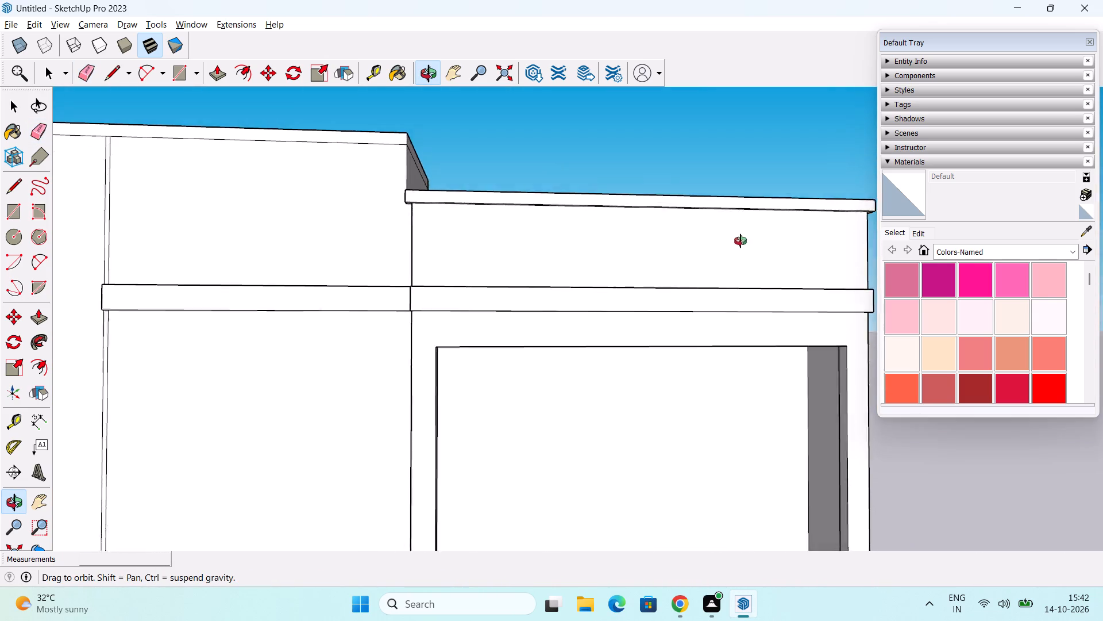
pyautogui.moveTo(741, 241); pyautogui.dragTo(738, 299, button='middle')
pyautogui.moveTo(269, 391); pyautogui.dragTo(340, 443, button='middle')
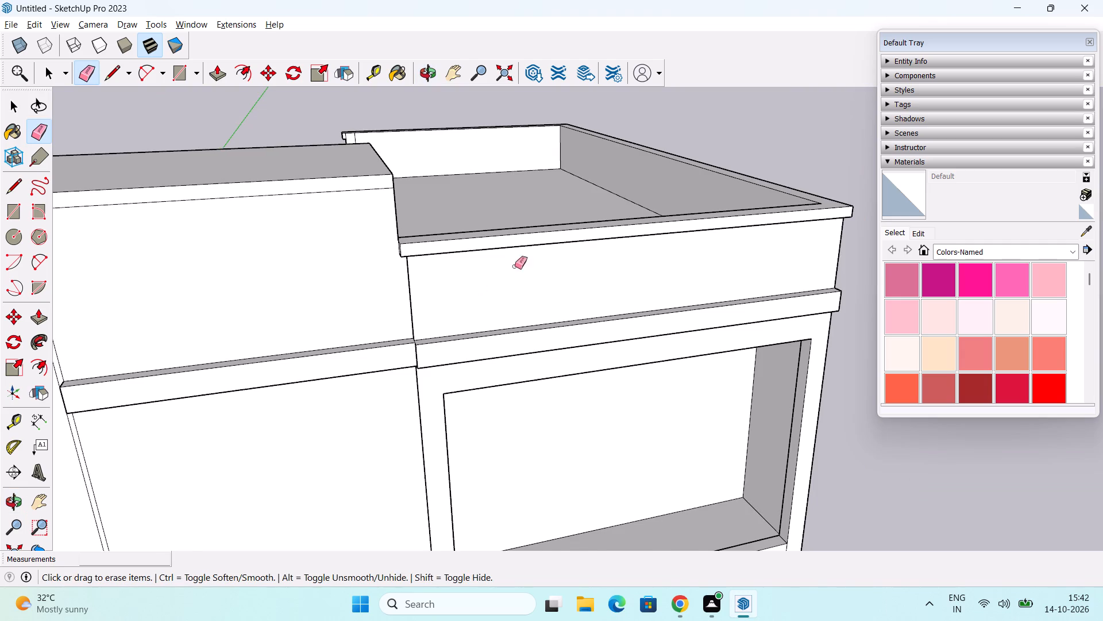
pyautogui.scroll(-2, 515, 266)
pyautogui.moveTo(481, 294); pyautogui.dragTo(116, 480, button='middle')
pyautogui.moveTo(446, 224); pyautogui.dragTo(291, 424, button='middle')
pyautogui.moveTo(380, 320); pyautogui.dragTo(348, 365, button='middle')
pyautogui.press('space')
pyautogui.moveTo(433, 302); pyautogui.dragTo(557, 264, button='middle')
pyautogui.keyDown('shift'); pyautogui.moveTo(531, 276); pyautogui.dragTo(419, 414, button='middle'); pyautogui.keyUp('shift')
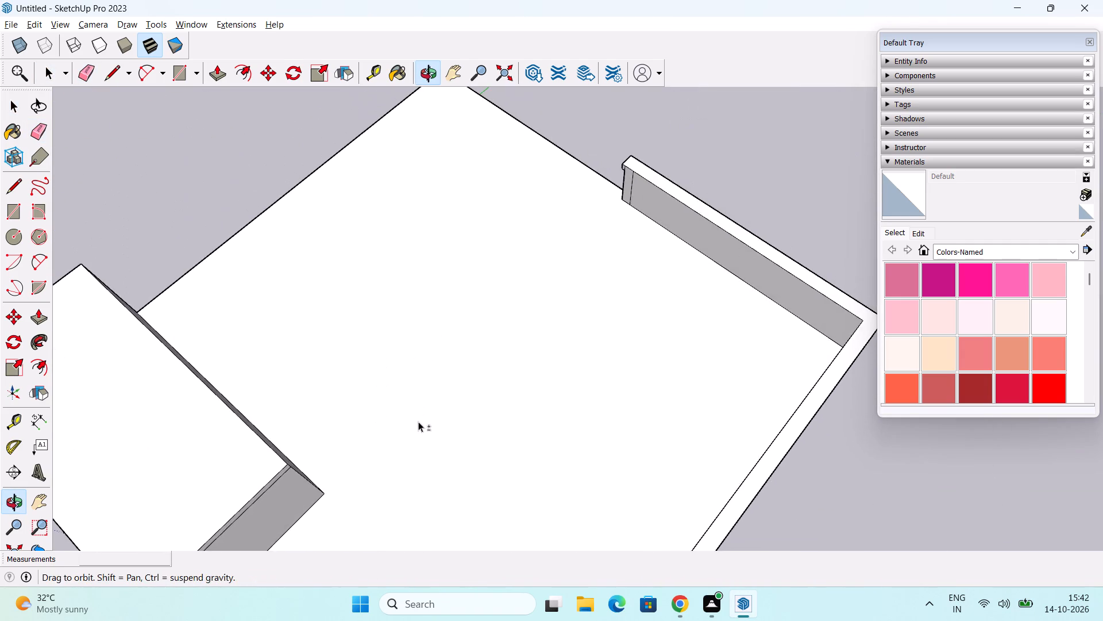
pyautogui.moveTo(411, 435); pyautogui.dragTo(477, 304, button='middle')
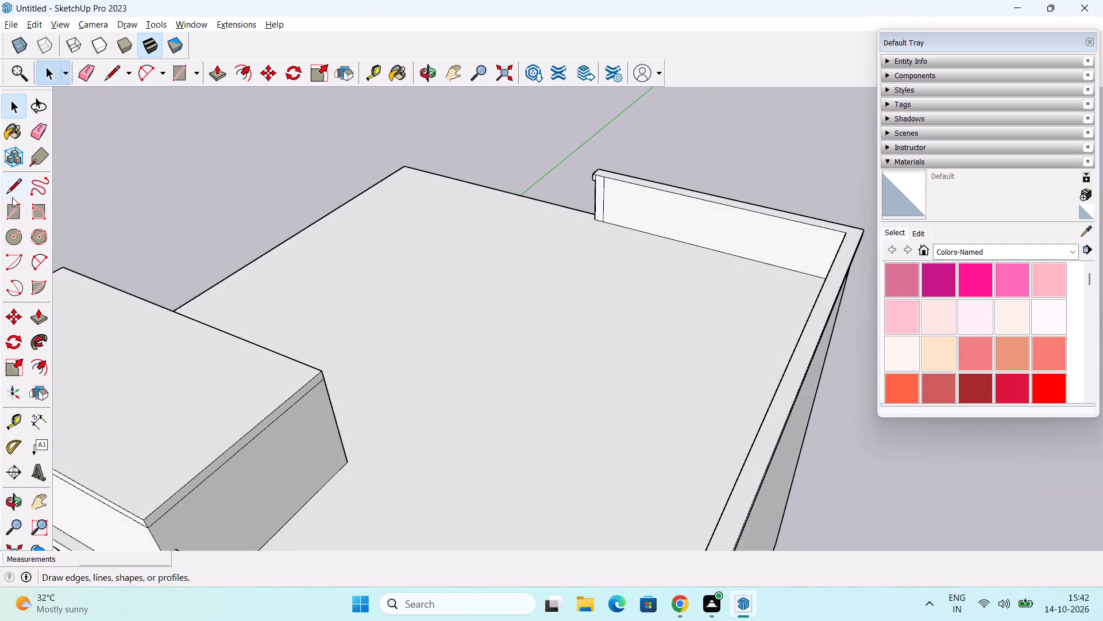
# Draw a rectangle about 19' 9" by 19' 3 1/2" on the flat roof from the raised block's rear base corner to the roof's outer edge.
pyautogui.click(12, 212)
pyautogui.moveTo(496, 293); pyautogui.dragTo(472, 313, button='middle')
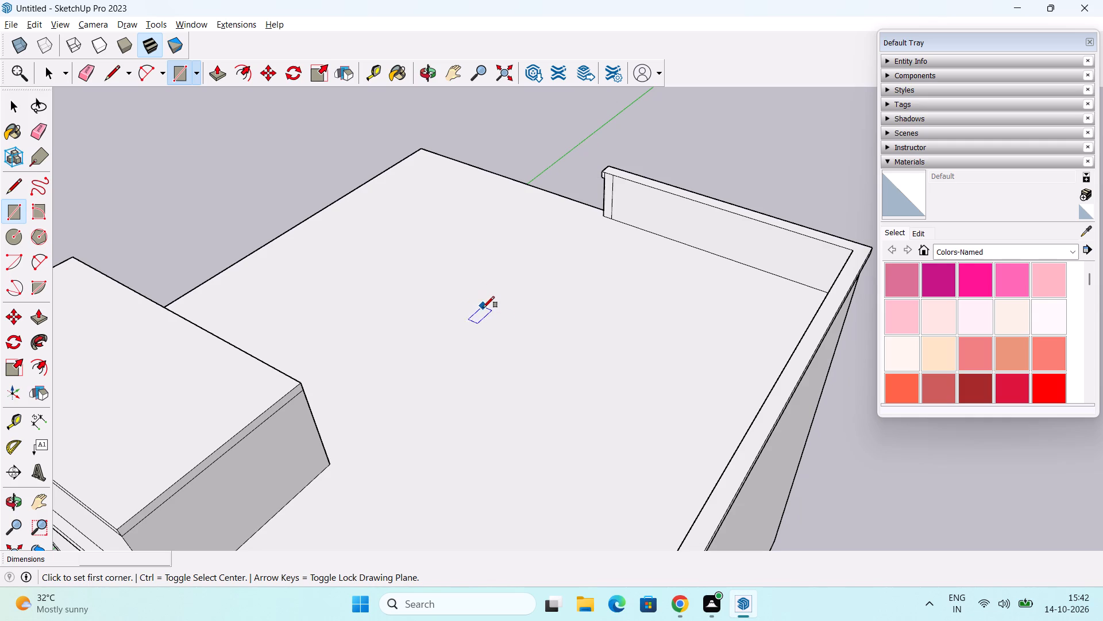
pyautogui.moveTo(373, 435); pyautogui.dragTo(354, 449, button='middle')
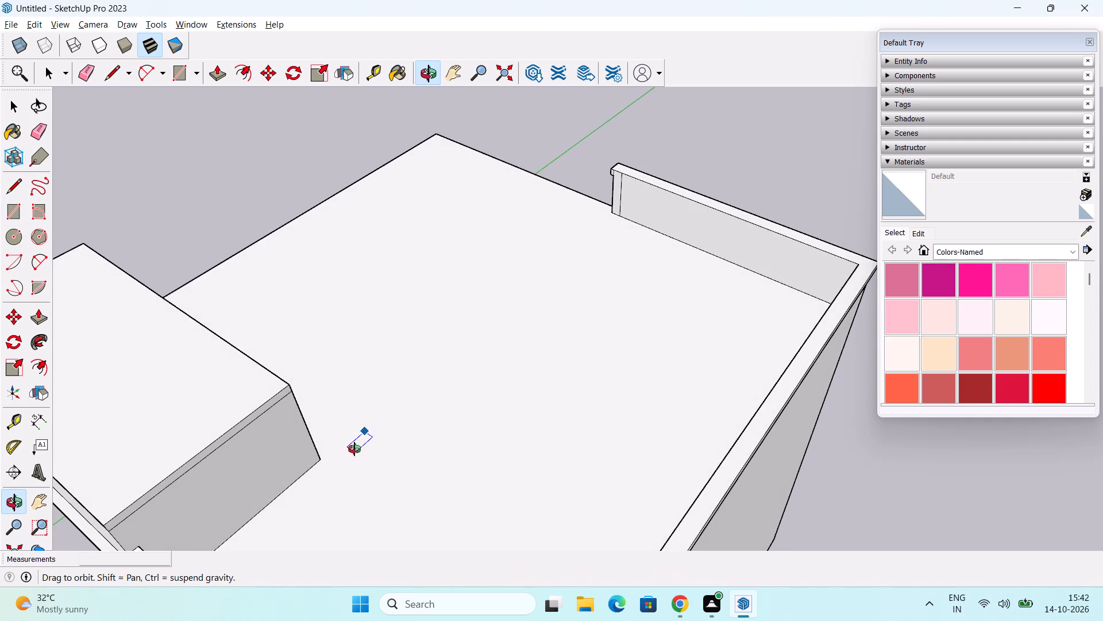
pyautogui.moveTo(354, 449); pyautogui.dragTo(313, 443, button='middle')
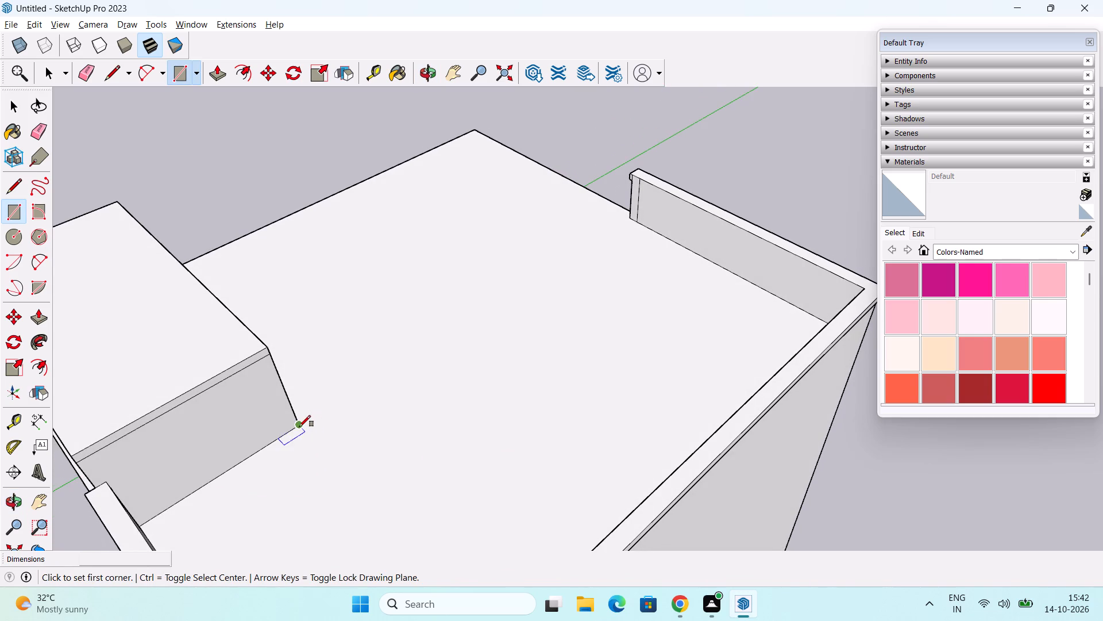
pyautogui.click(299, 427)
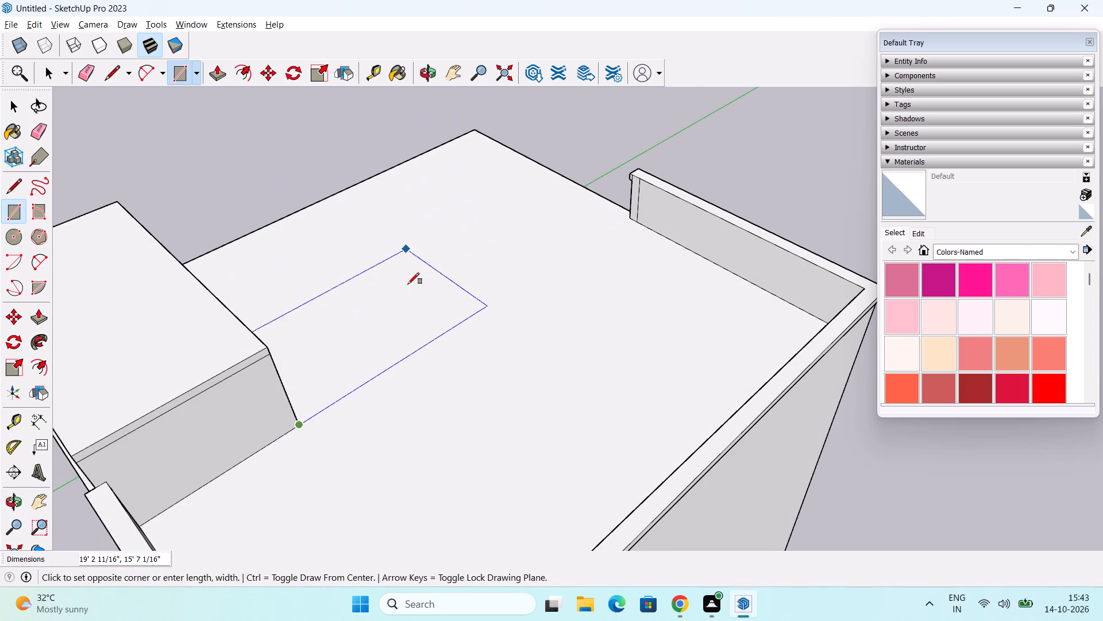
pyautogui.moveTo(420, 305); pyautogui.dragTo(402, 374, button='middle')
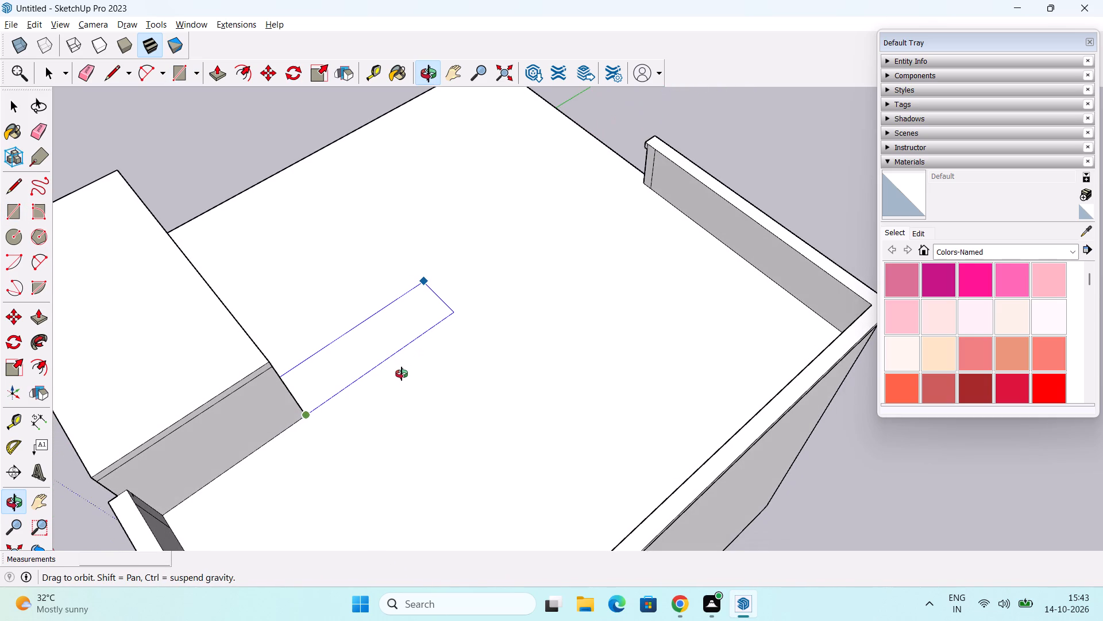
pyautogui.moveTo(402, 374); pyautogui.dragTo(404, 368, button='middle')
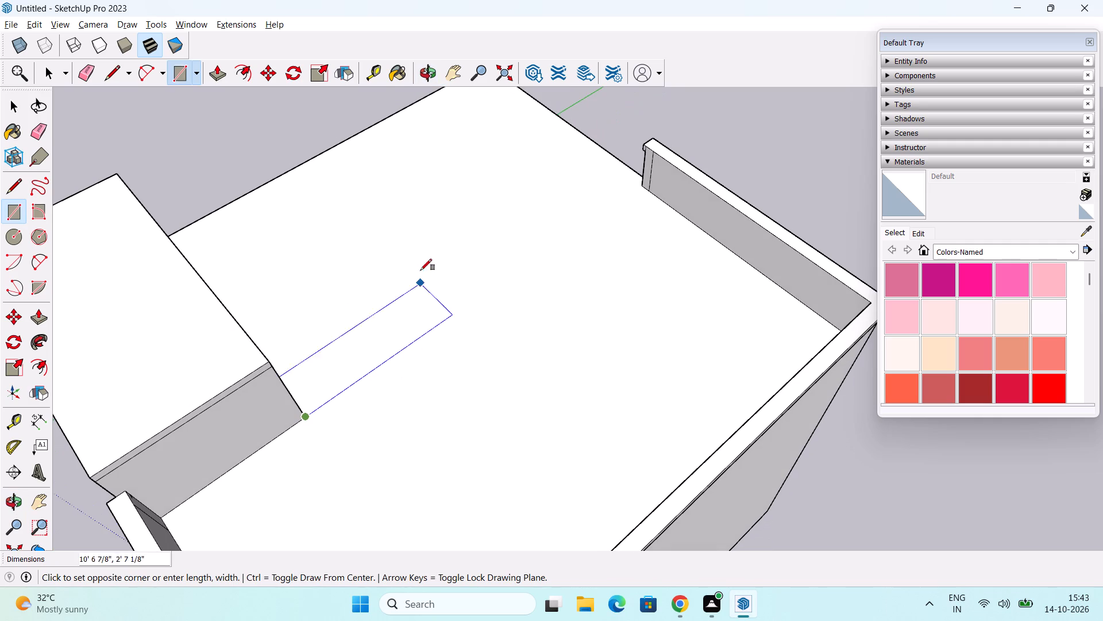
pyautogui.click(383, 117)
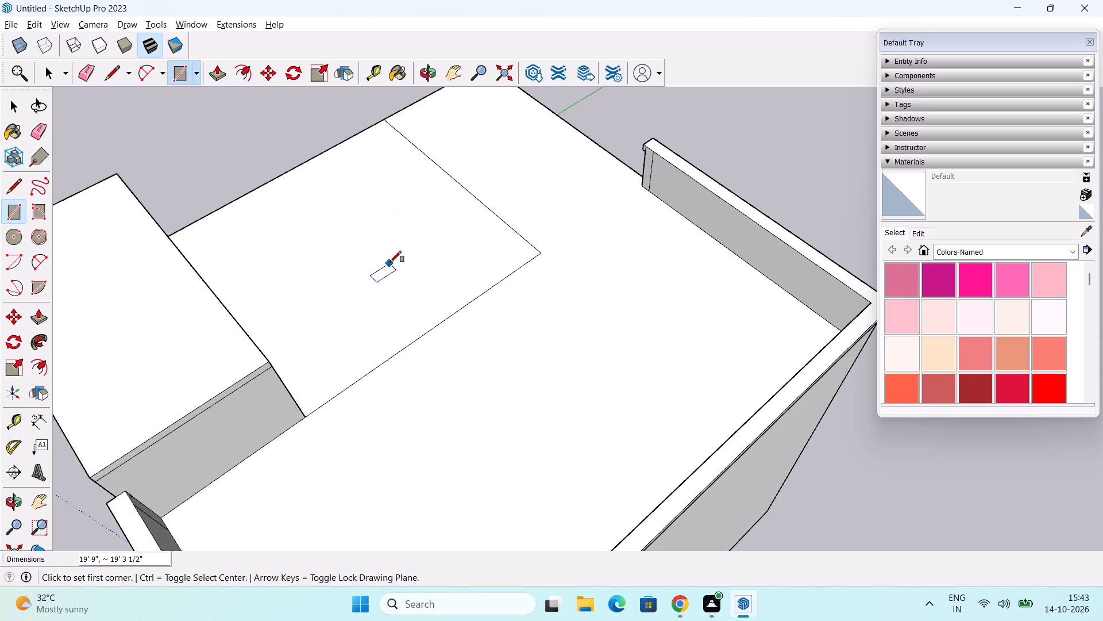
# Push/Pull the new roof rectangle up 6' 6", level with the raised front block's top.
pyautogui.press('space')
pyautogui.press('p')
pyautogui.click(395, 266)
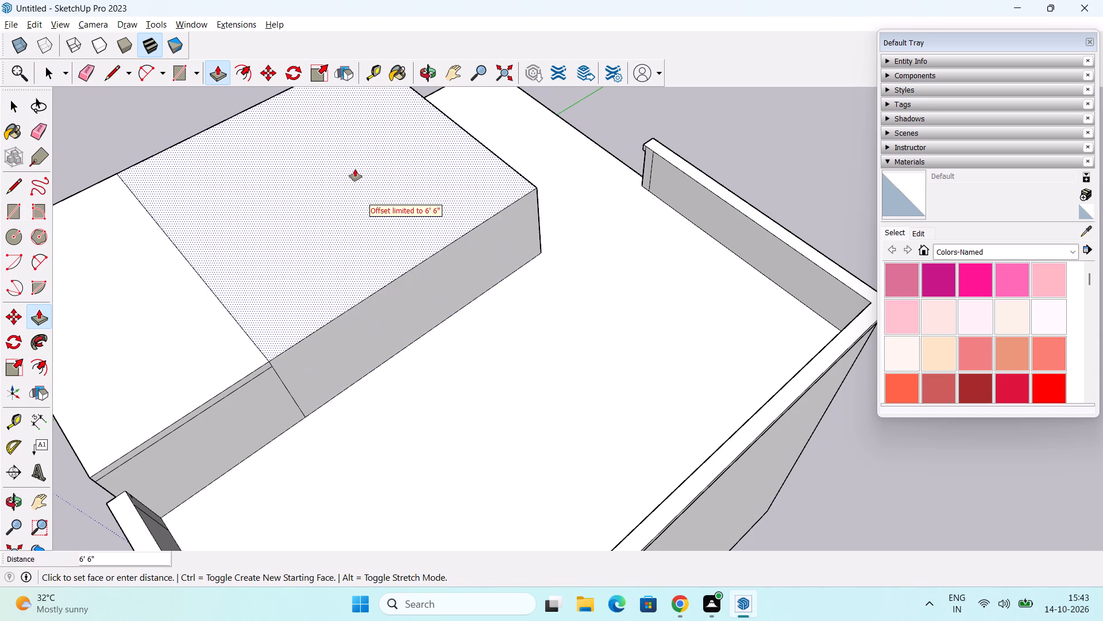
pyautogui.click(352, 169)
# Push/Pull the rear block's top face up a further 5' above the front block.
pyautogui.moveTo(352, 298); pyautogui.dragTo(449, 163, button='middle')
pyautogui.scroll(-2, 377, 293)
pyautogui.click(359, 239)
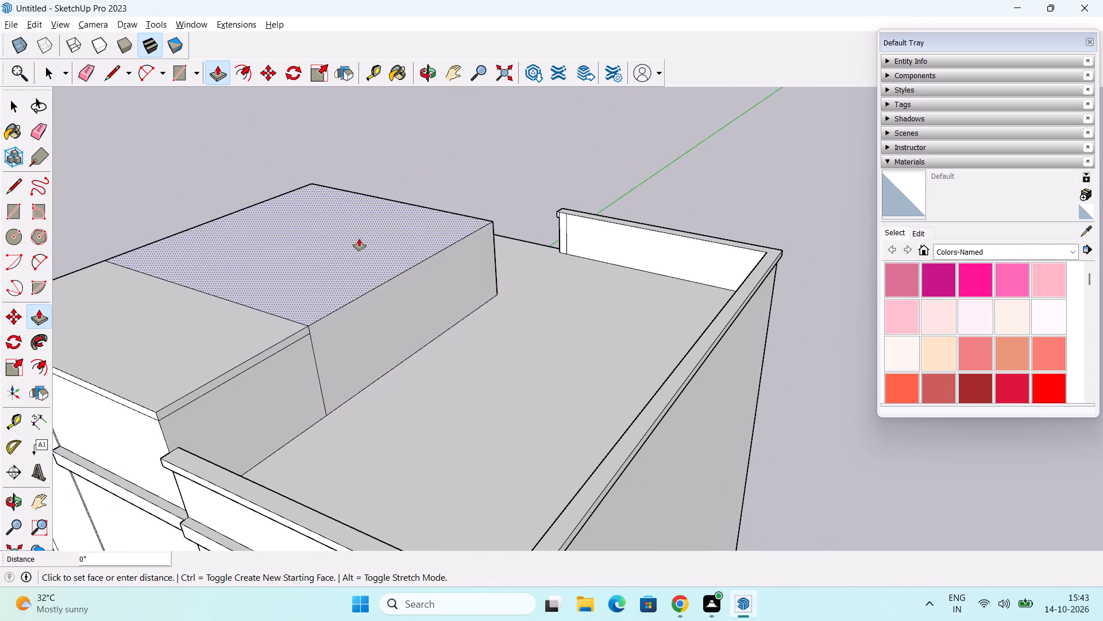
pyautogui.press('8')
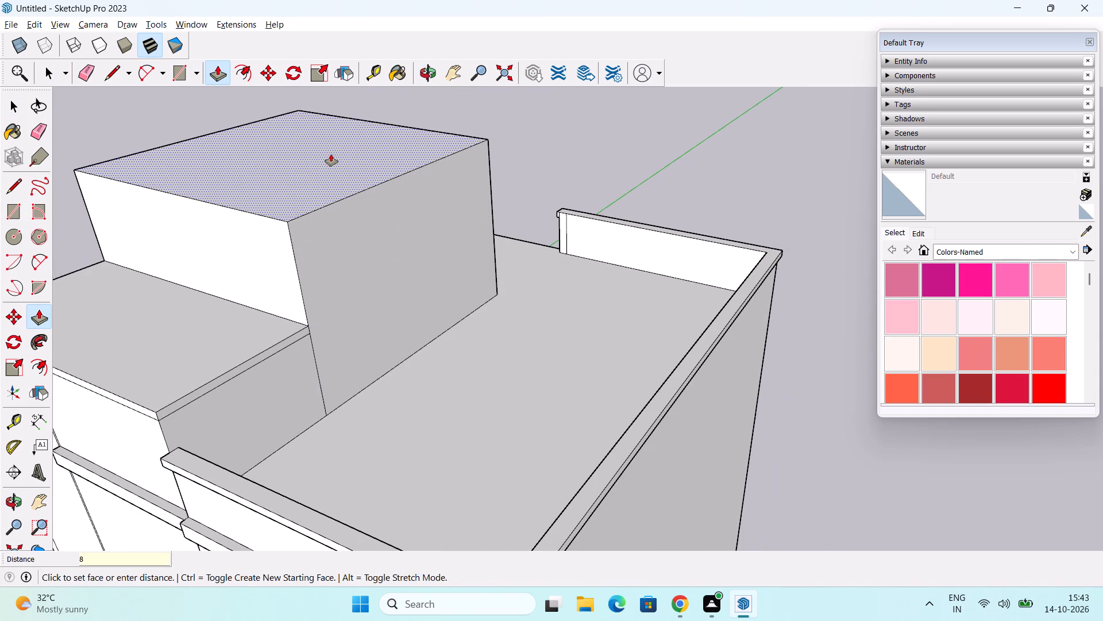
pyautogui.press('5')
pyautogui.press('BackSpace')
pyautogui.press('BackSpace')
pyautogui.write("5'")
pyautogui.press('Return')
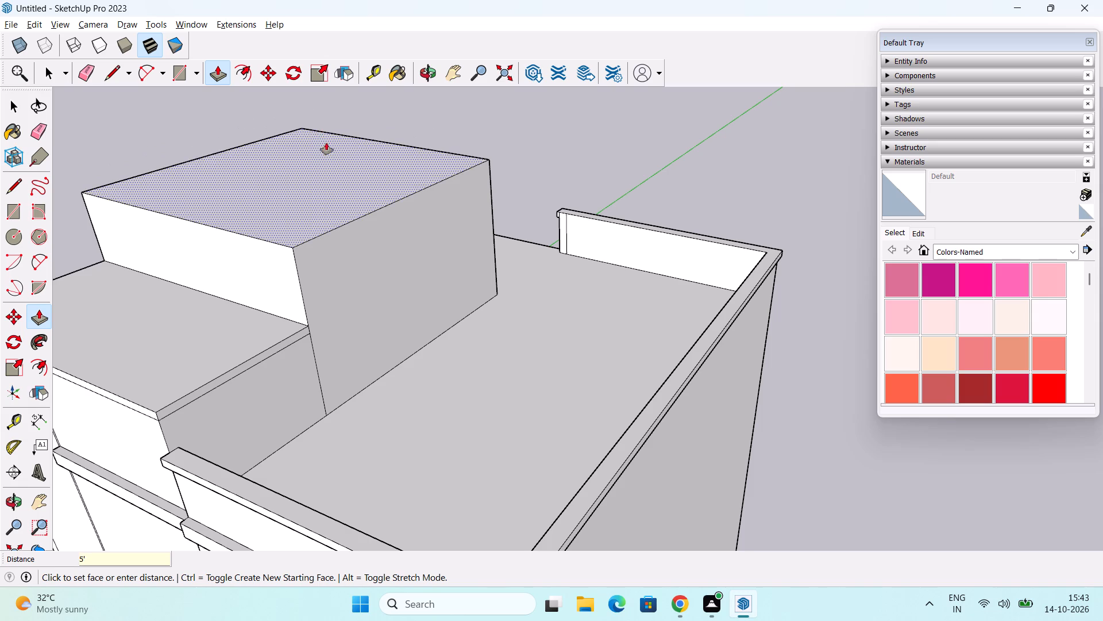
# Push/Pull the rear block's side face toward the open roof by 3', and revise the distance to 5'.
pyautogui.moveTo(319, 235); pyautogui.dragTo(432, 210, button='middle')
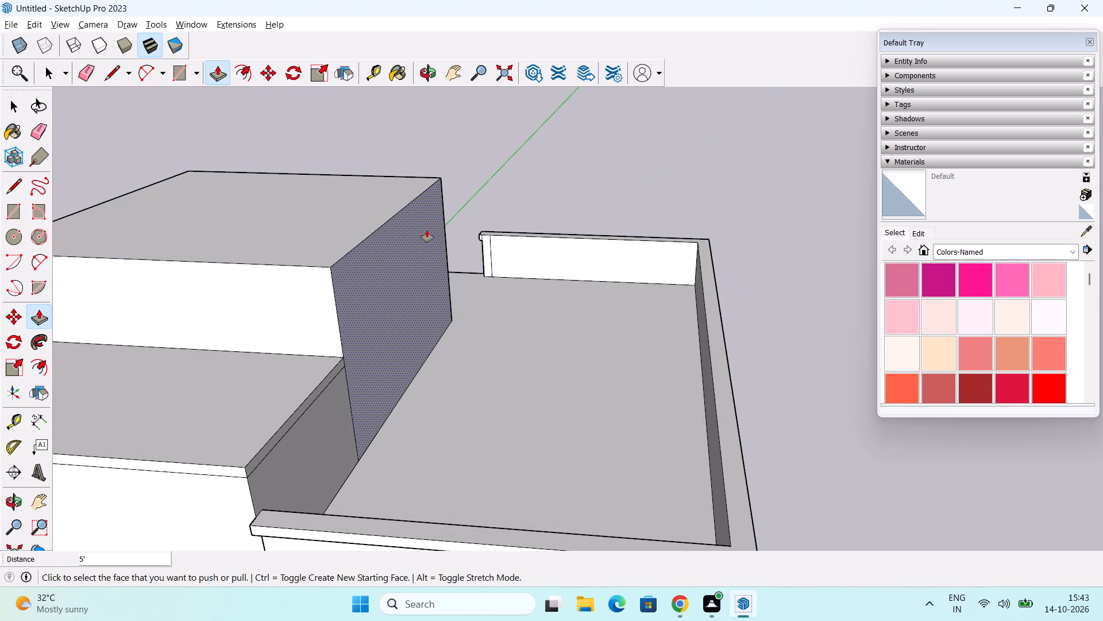
pyautogui.moveTo(430, 233); pyautogui.dragTo(420, 224, button='middle')
pyautogui.click(393, 321)
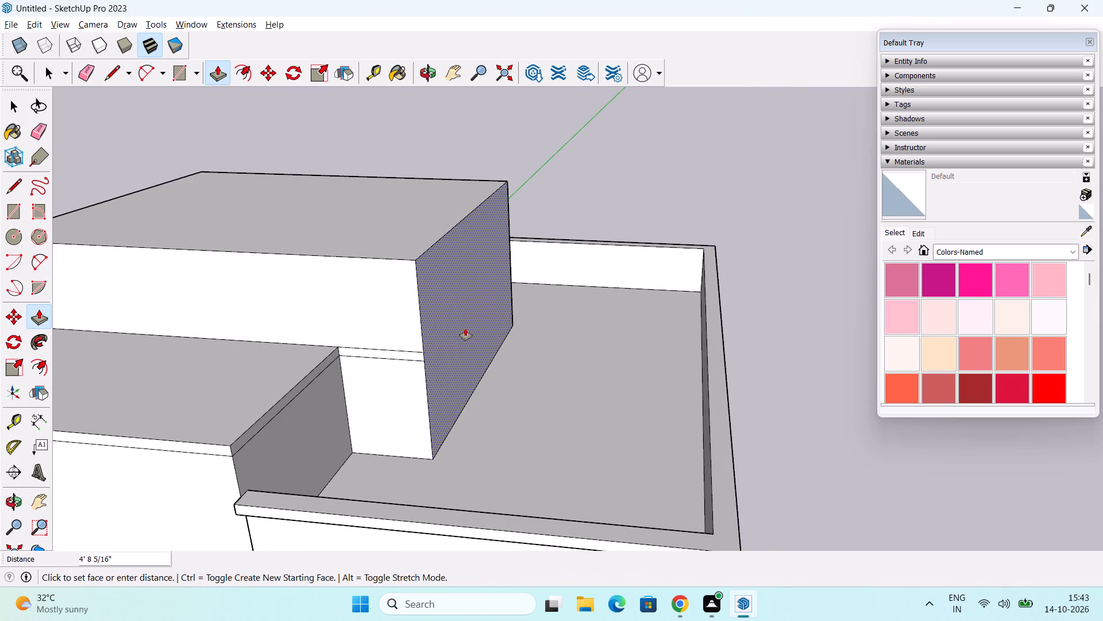
pyautogui.write("3'")
pyautogui.press('Return')
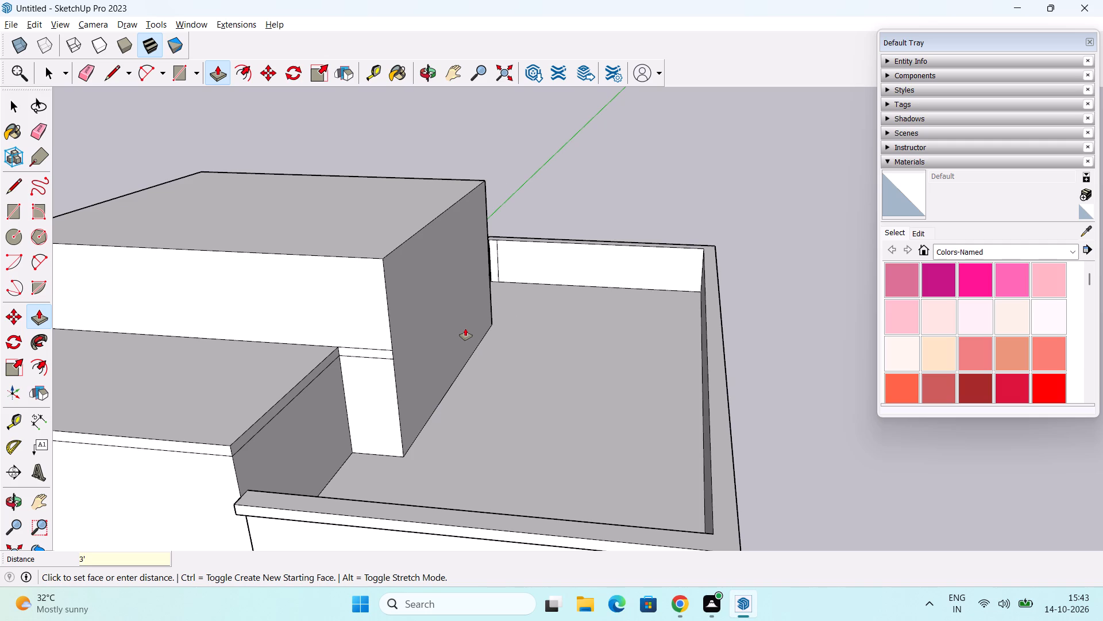
pyautogui.write("5'")
pyautogui.press('Return')
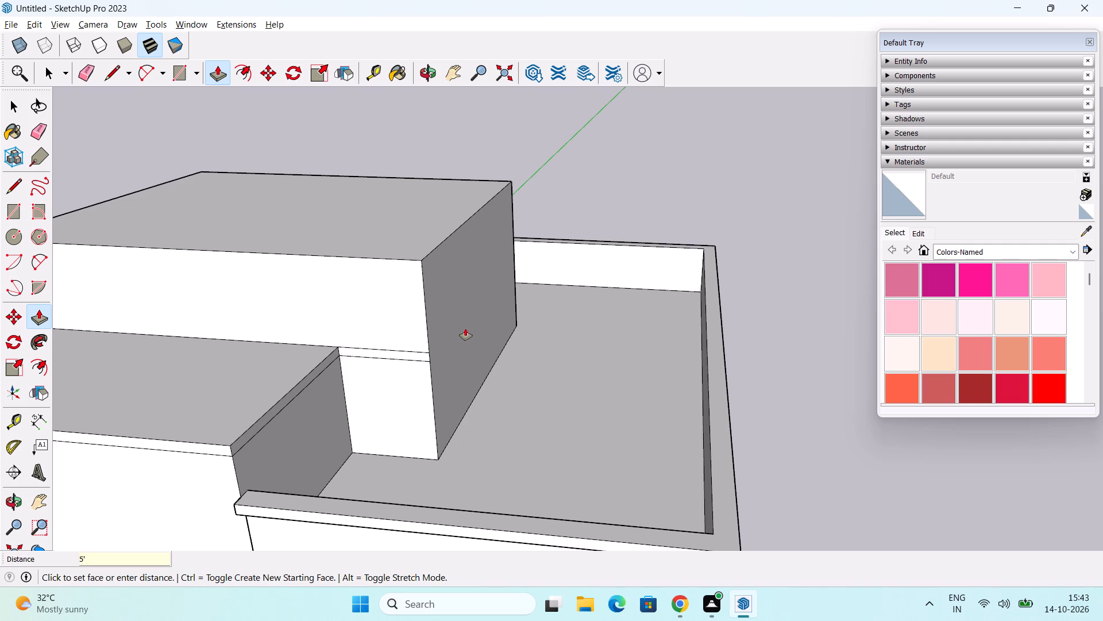
# Examine the widened rear rooftop block and its junctions with the front block from several angles.
pyautogui.scroll(-2, 481, 302)
pyautogui.moveTo(466, 360); pyautogui.dragTo(516, 310, button='middle')
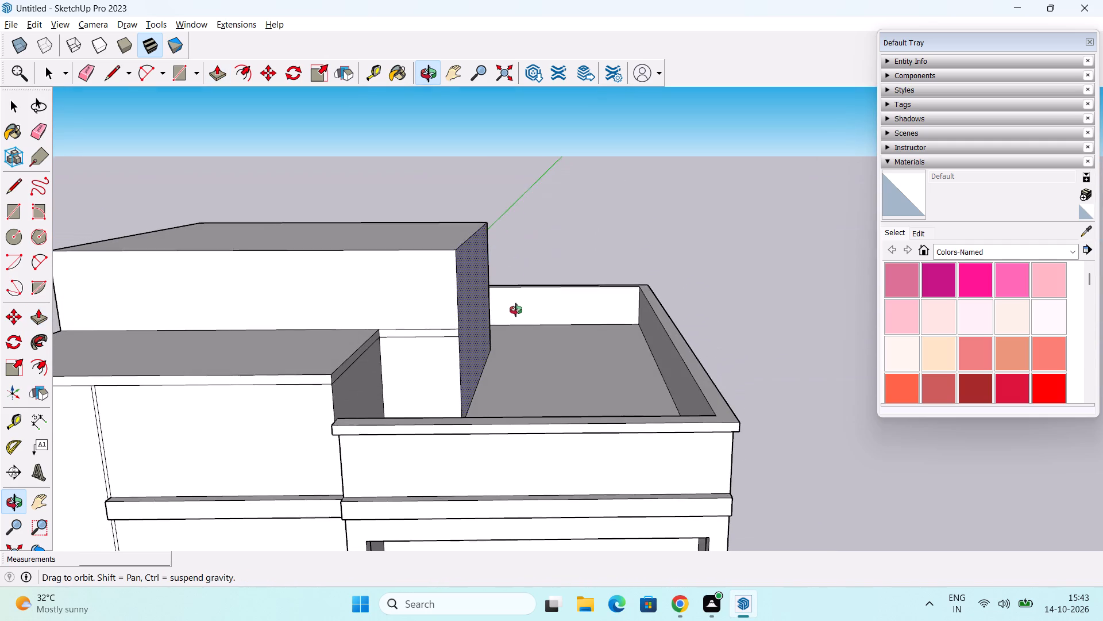
pyautogui.moveTo(516, 310); pyautogui.dragTo(483, 379, button='middle')
pyautogui.moveTo(426, 370); pyautogui.dragTo(457, 348, button='middle')
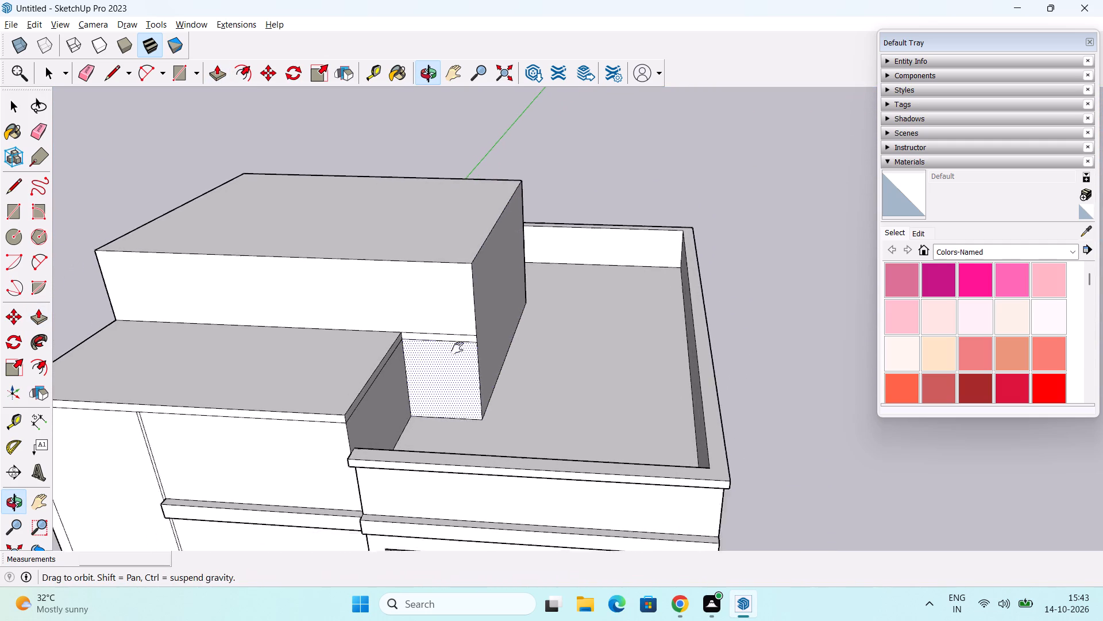
pyautogui.moveTo(457, 348); pyautogui.dragTo(582, 333, button='middle')
pyautogui.moveTo(380, 358); pyautogui.dragTo(684, 347, button='middle')
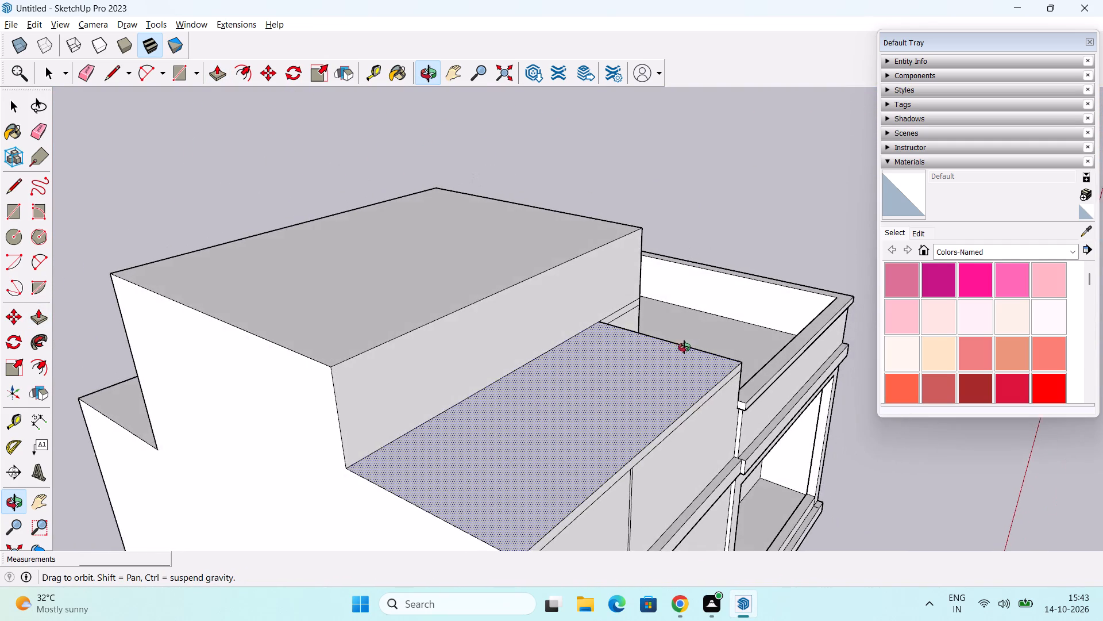
pyautogui.moveTo(684, 347); pyautogui.dragTo(567, 392, button='middle')
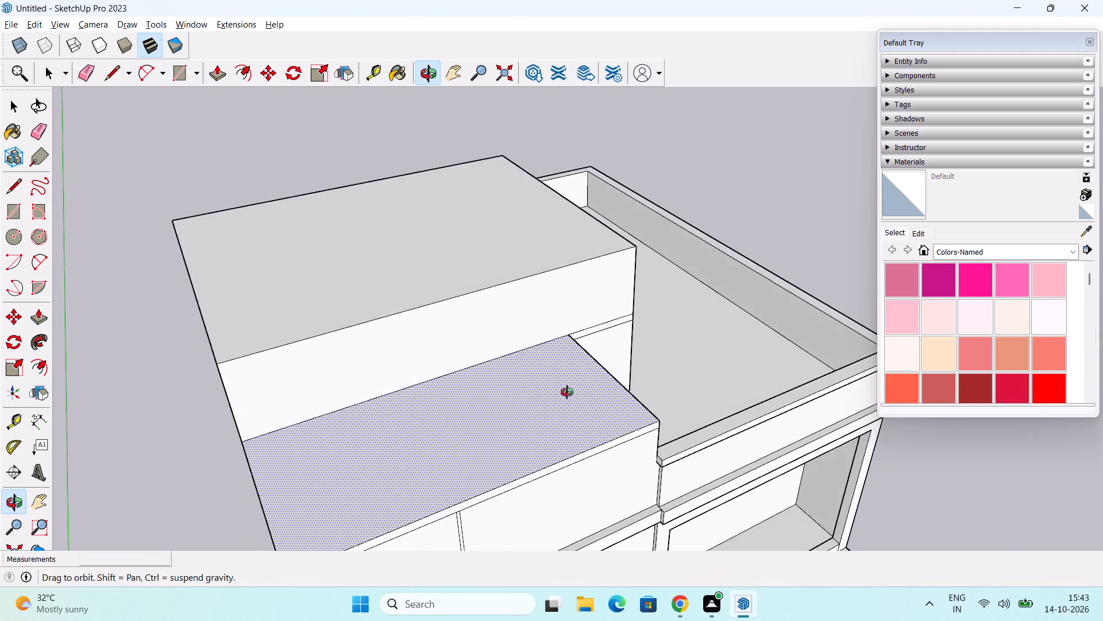
pyautogui.moveTo(567, 392); pyautogui.dragTo(557, 395, button='middle')
pyautogui.moveTo(426, 380); pyautogui.dragTo(547, 286, button='middle')
pyautogui.moveTo(478, 371); pyautogui.dragTo(516, 339, button='middle')
# Draw a 6" line from the top of the facade's double dividing line up to the front block's top edge.
pyautogui.scroll(2, 581, 365)
pyautogui.moveTo(573, 370); pyautogui.dragTo(502, 415, button='middle')
pyautogui.press('l')
pyautogui.scroll(4, 553, 406)
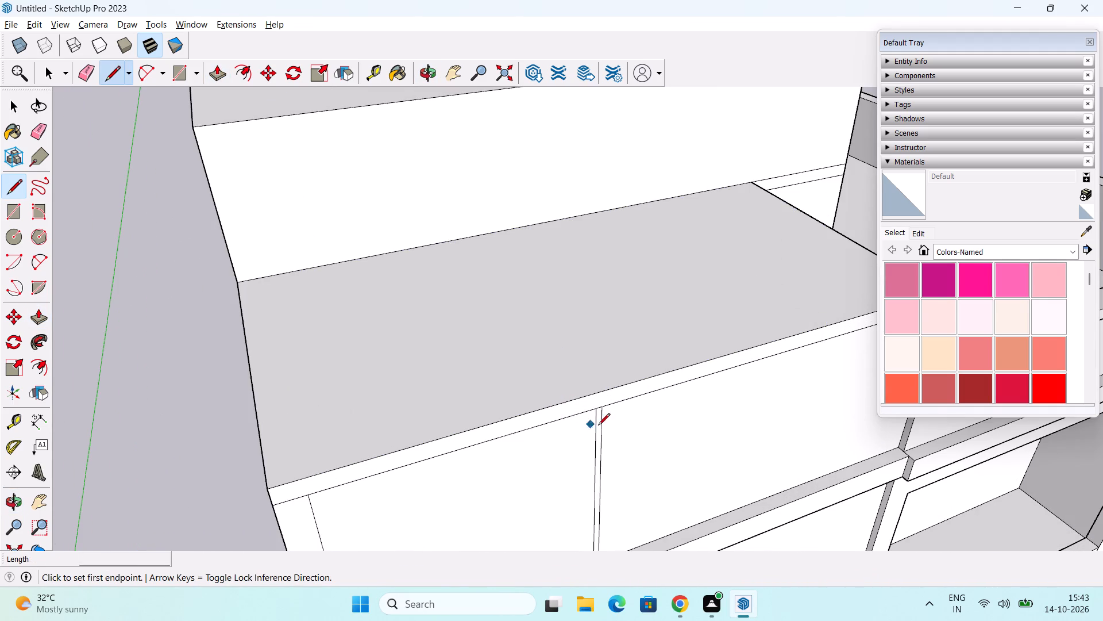
pyautogui.click(596, 408)
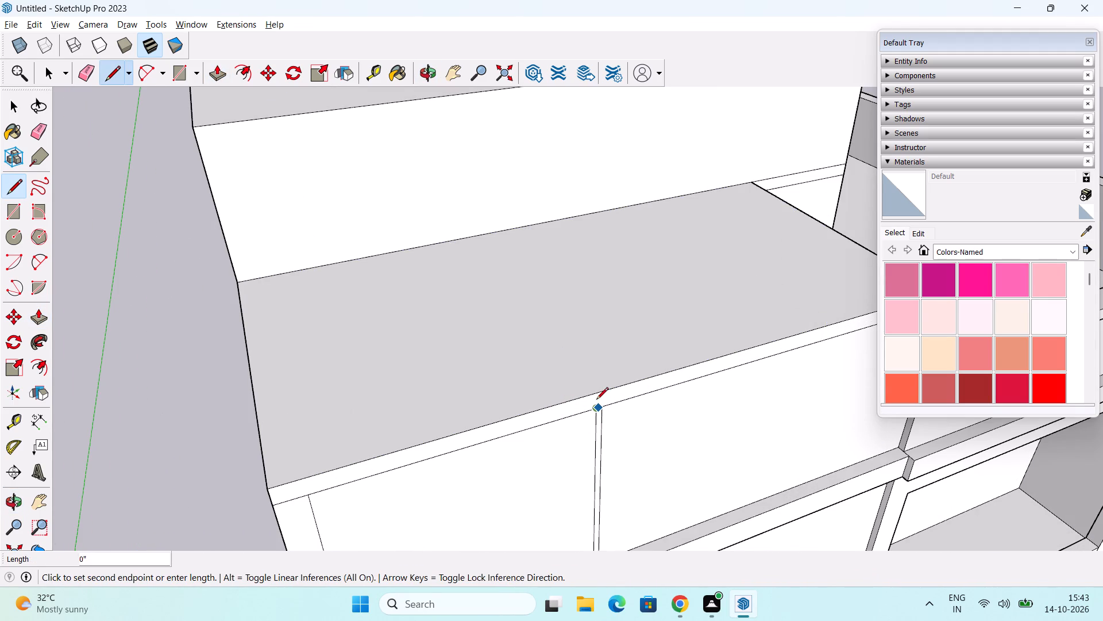
pyautogui.click(595, 396)
pyautogui.click(595, 396)
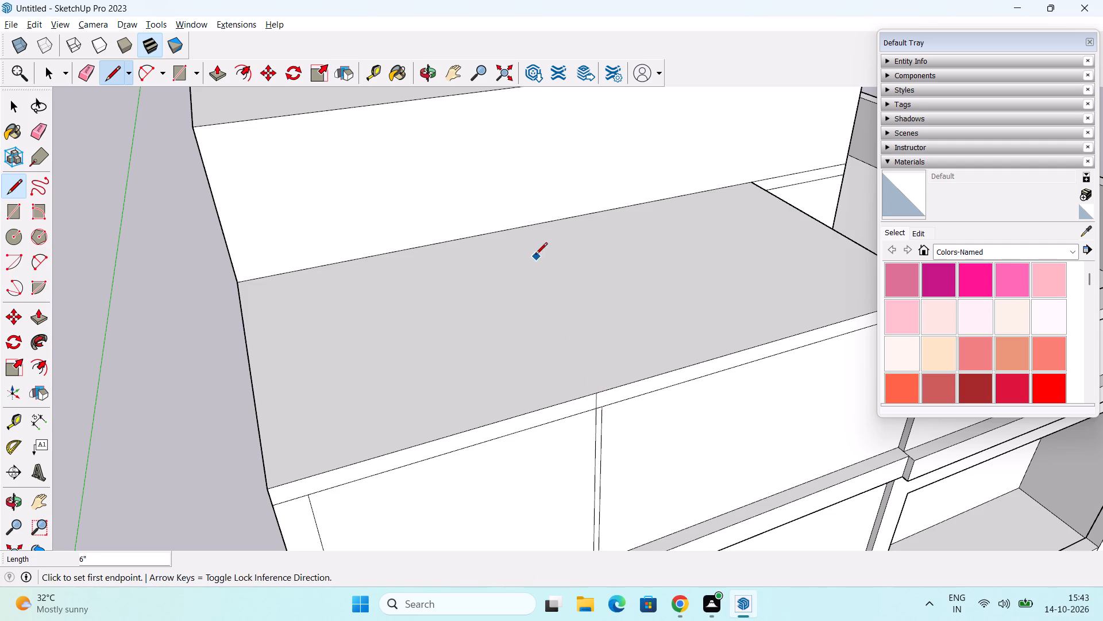
# Draw a line about 9' 10" across the front block's top from the 6" line's upper end to the rear block's base.
pyautogui.click(599, 393)
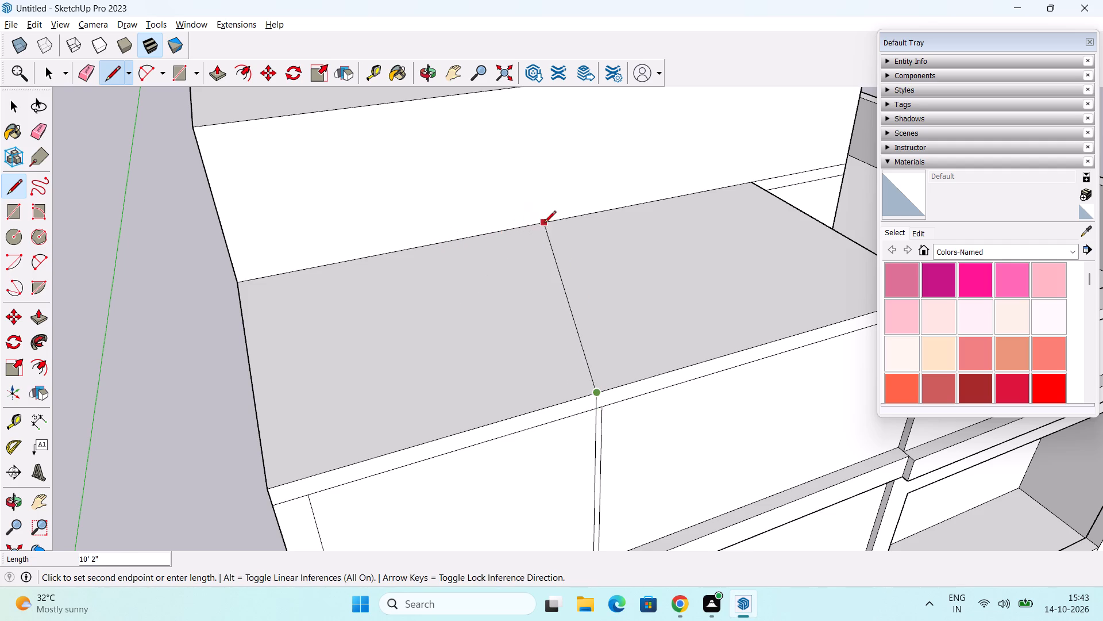
pyautogui.moveTo(487, 250); pyautogui.dragTo(559, 256, button='middle')
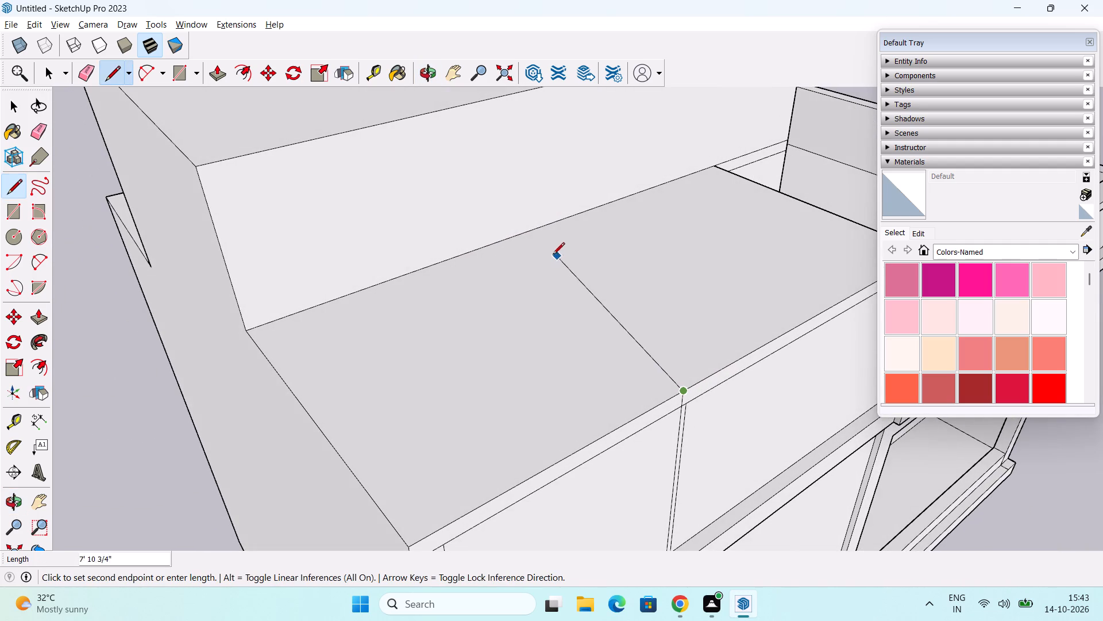
pyautogui.click(479, 247)
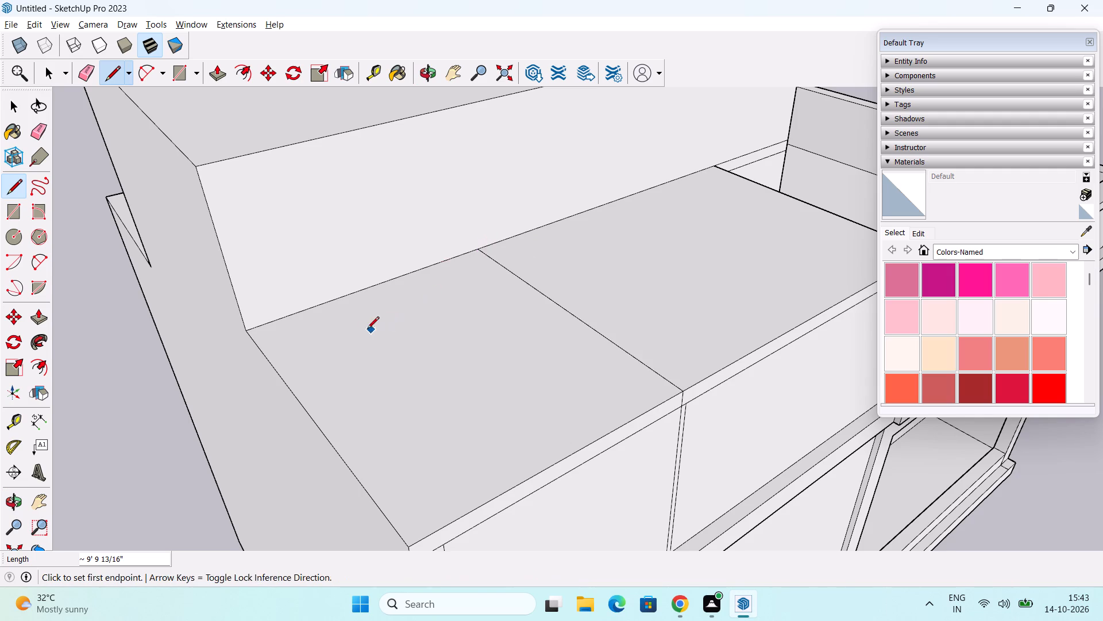
# Draw a line on the house's side wall, extending the open roof's edge from the rear block's base corner toward the front facade.
pyautogui.moveTo(372, 326); pyautogui.dragTo(406, 313, button='middle')
pyautogui.click(107, 300)
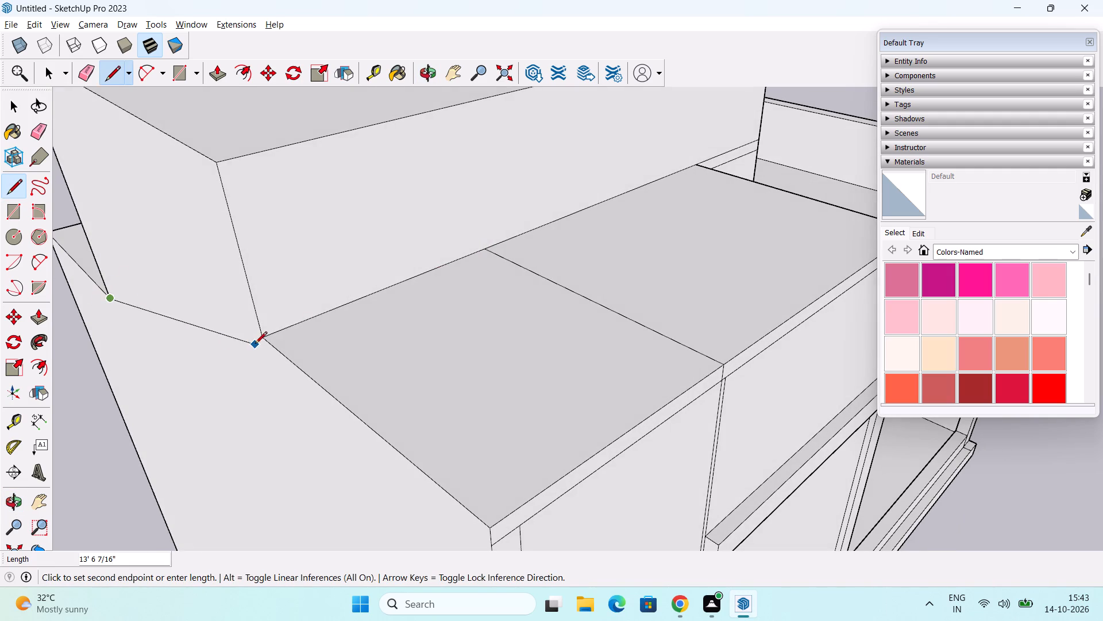
pyautogui.moveTo(248, 366); pyautogui.dragTo(488, 247, button='middle')
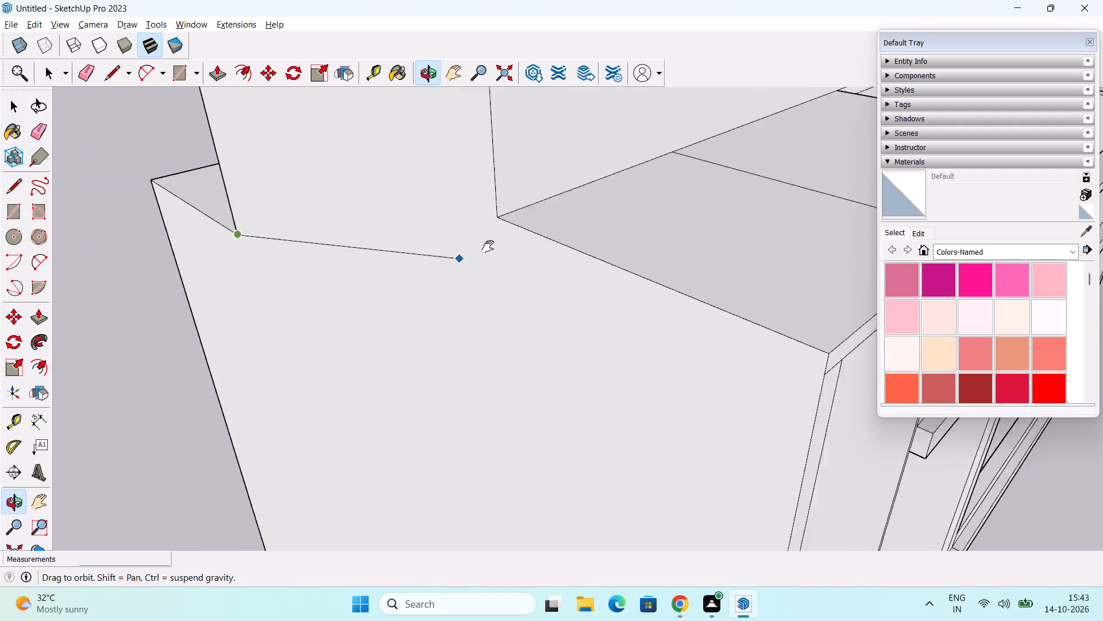
pyautogui.moveTo(488, 247); pyautogui.dragTo(520, 248, button='middle')
pyautogui.moveTo(497, 408); pyautogui.dragTo(784, 423, button='middle')
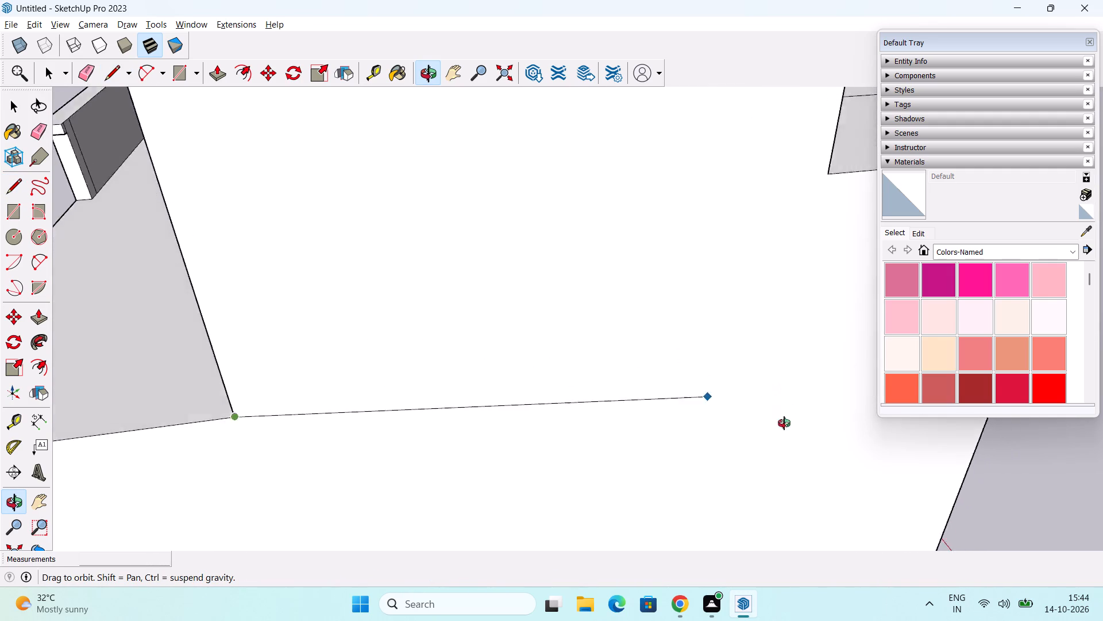
pyautogui.moveTo(784, 423); pyautogui.dragTo(519, 440, button='middle')
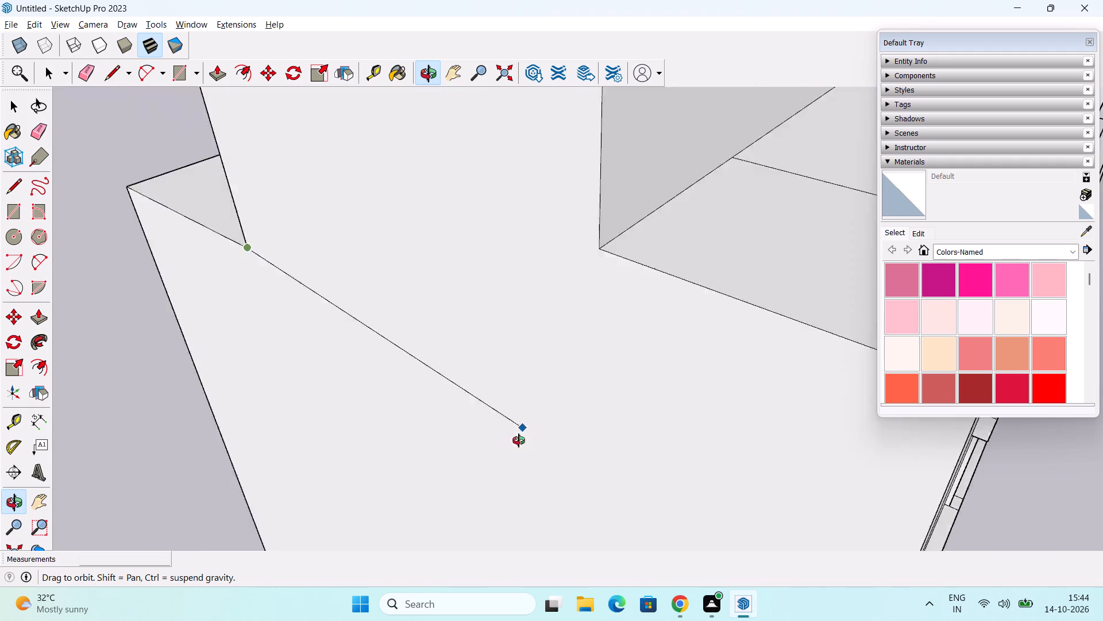
pyautogui.moveTo(519, 440); pyautogui.dragTo(453, 419, button='middle')
pyautogui.moveTo(581, 363); pyautogui.dragTo(400, 352, button='middle')
pyautogui.moveTo(642, 347); pyautogui.dragTo(1047, 390, button='middle')
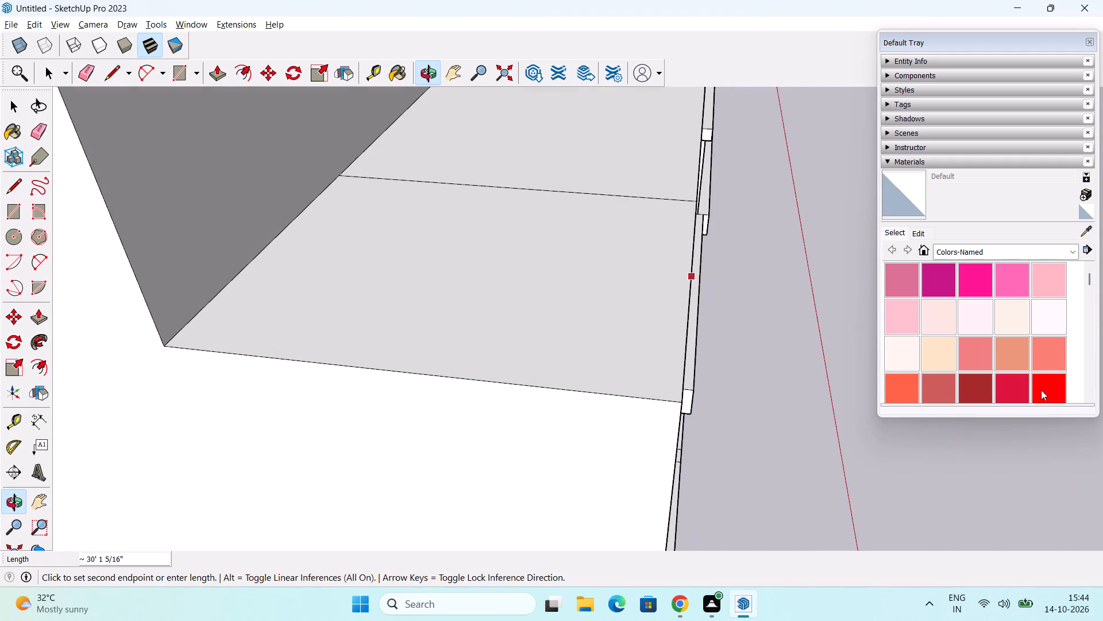
pyautogui.moveTo(649, 427); pyautogui.dragTo(856, 304, button='middle')
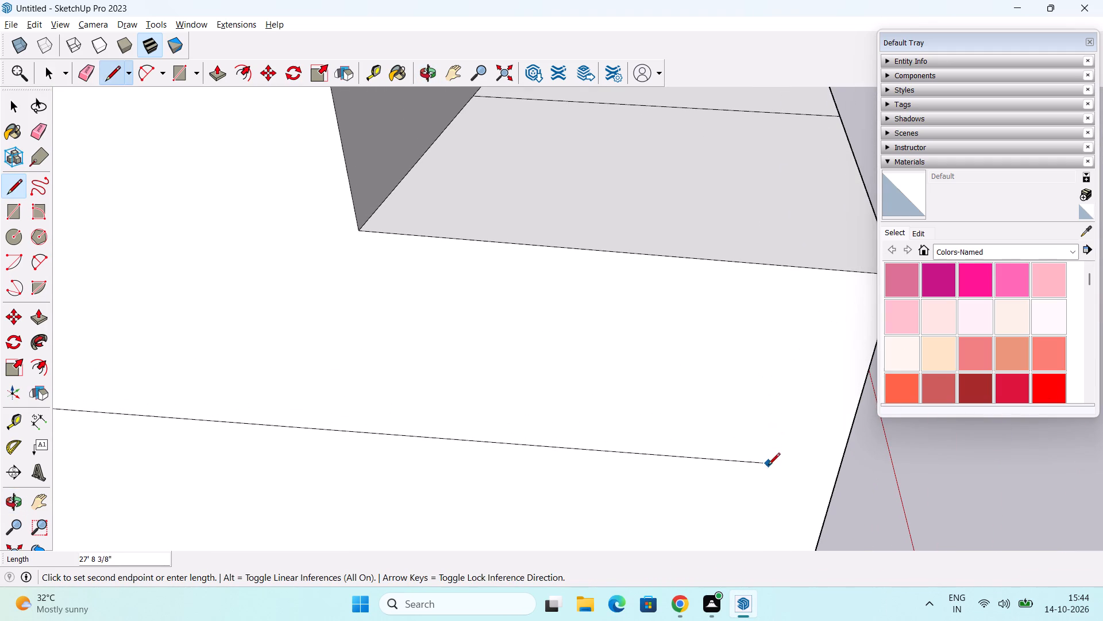
pyautogui.keyDown('shift'); pyautogui.moveTo(765, 486); pyautogui.dragTo(847, 337, button='middle'); pyautogui.keyUp('shift')
pyautogui.keyDown('shift'); pyautogui.scroll(-9, 849, 336); pyautogui.keyUp('shift')
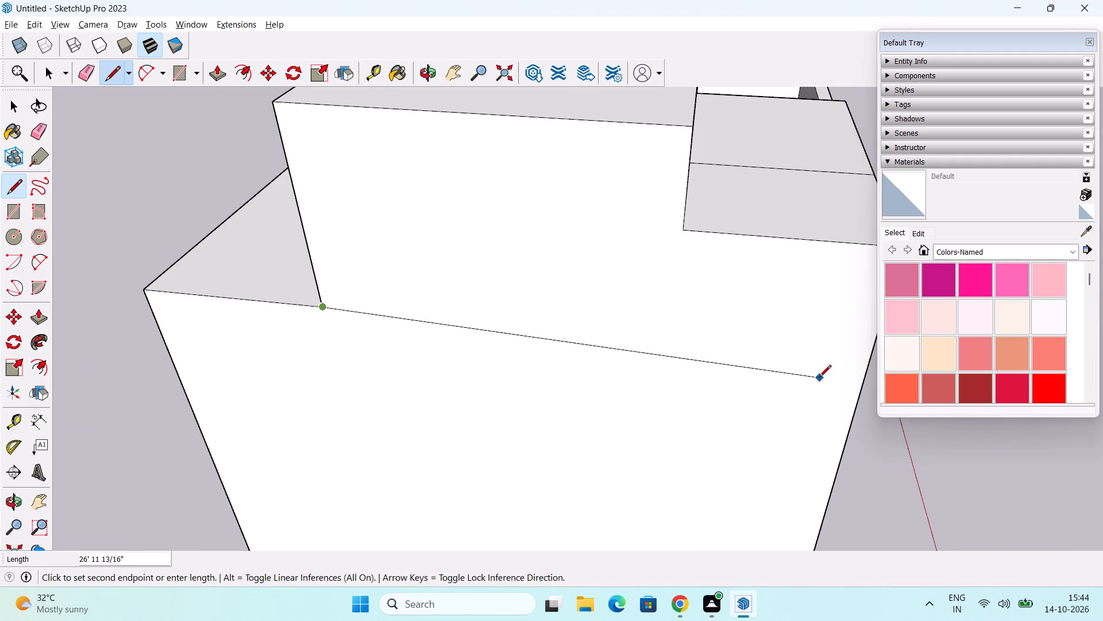
pyautogui.click(828, 355)
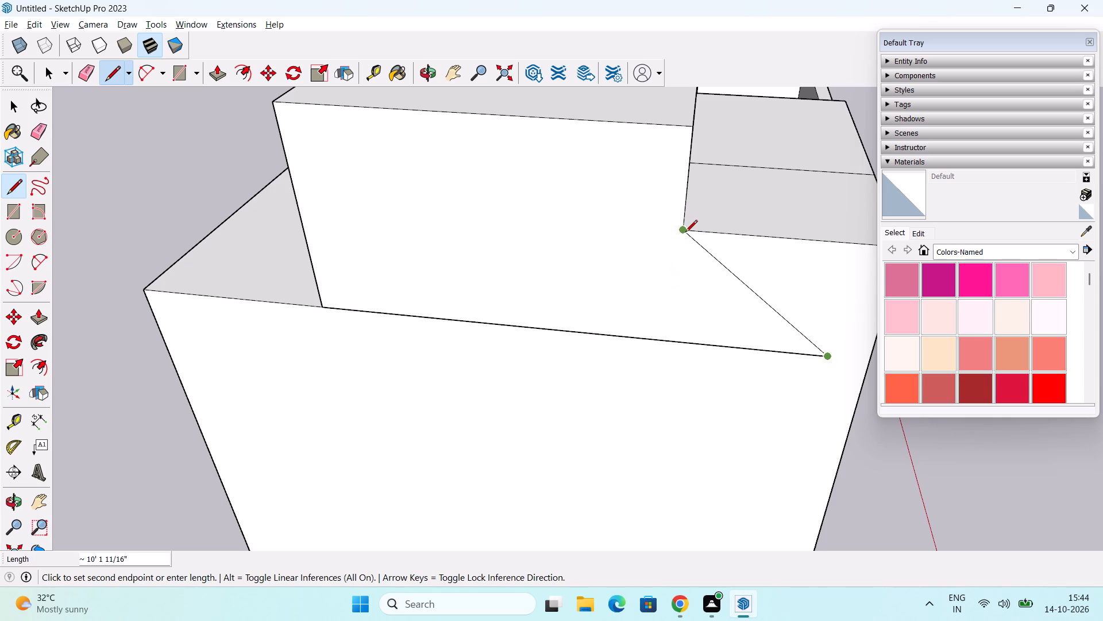
pyautogui.press('Escape')
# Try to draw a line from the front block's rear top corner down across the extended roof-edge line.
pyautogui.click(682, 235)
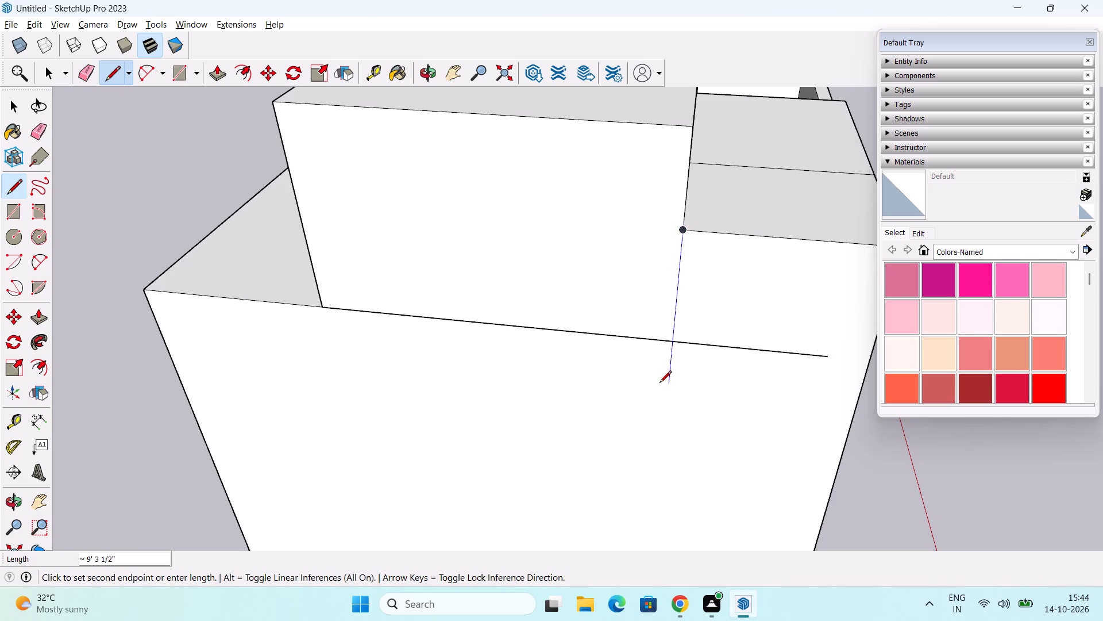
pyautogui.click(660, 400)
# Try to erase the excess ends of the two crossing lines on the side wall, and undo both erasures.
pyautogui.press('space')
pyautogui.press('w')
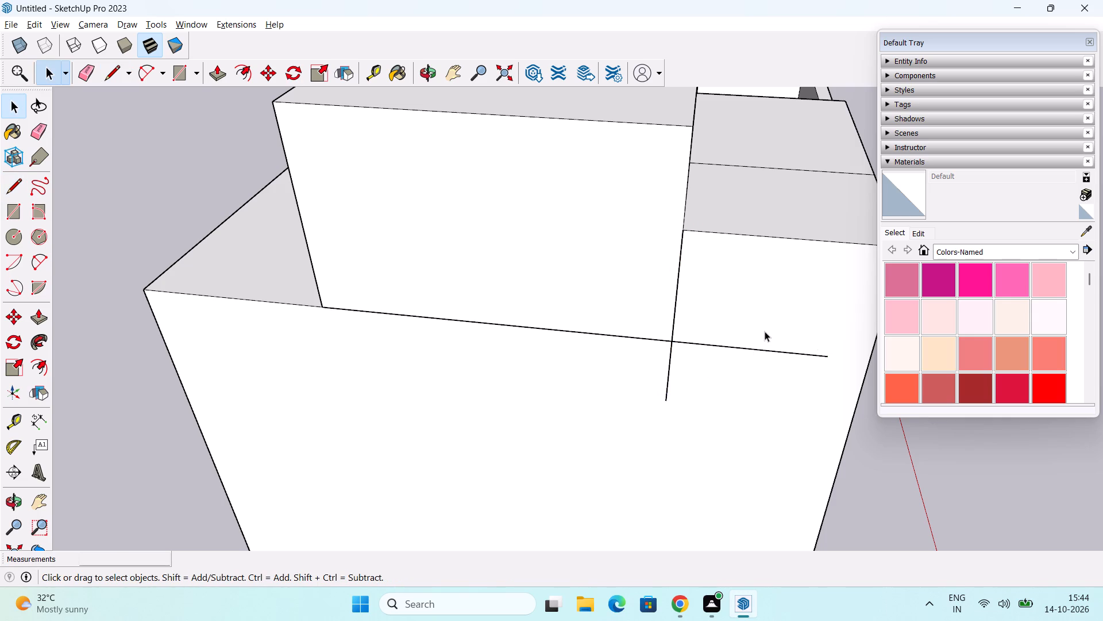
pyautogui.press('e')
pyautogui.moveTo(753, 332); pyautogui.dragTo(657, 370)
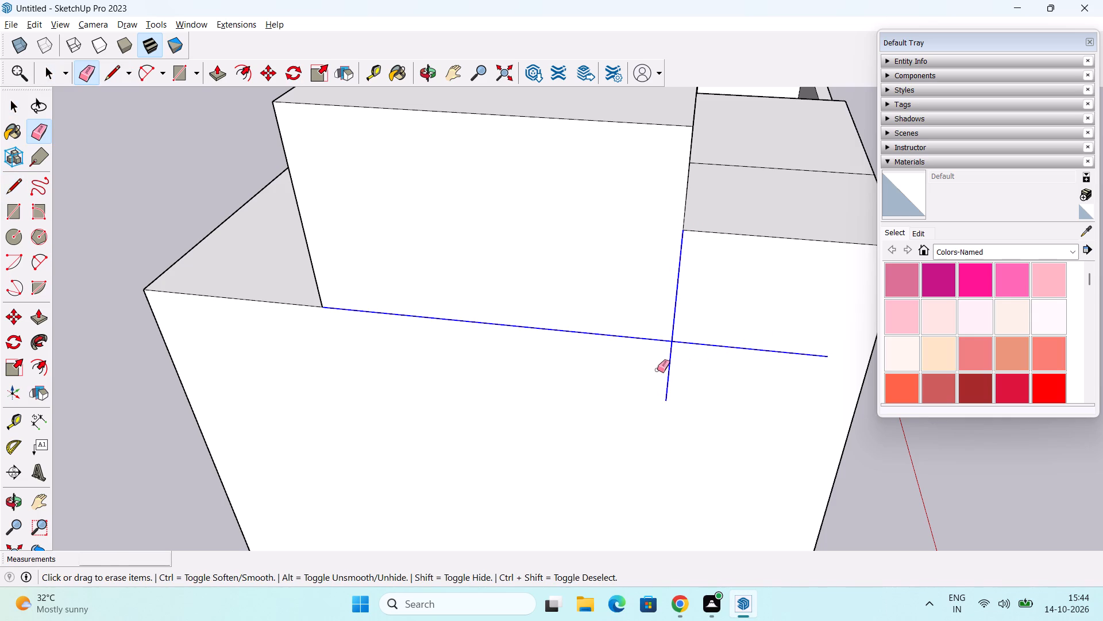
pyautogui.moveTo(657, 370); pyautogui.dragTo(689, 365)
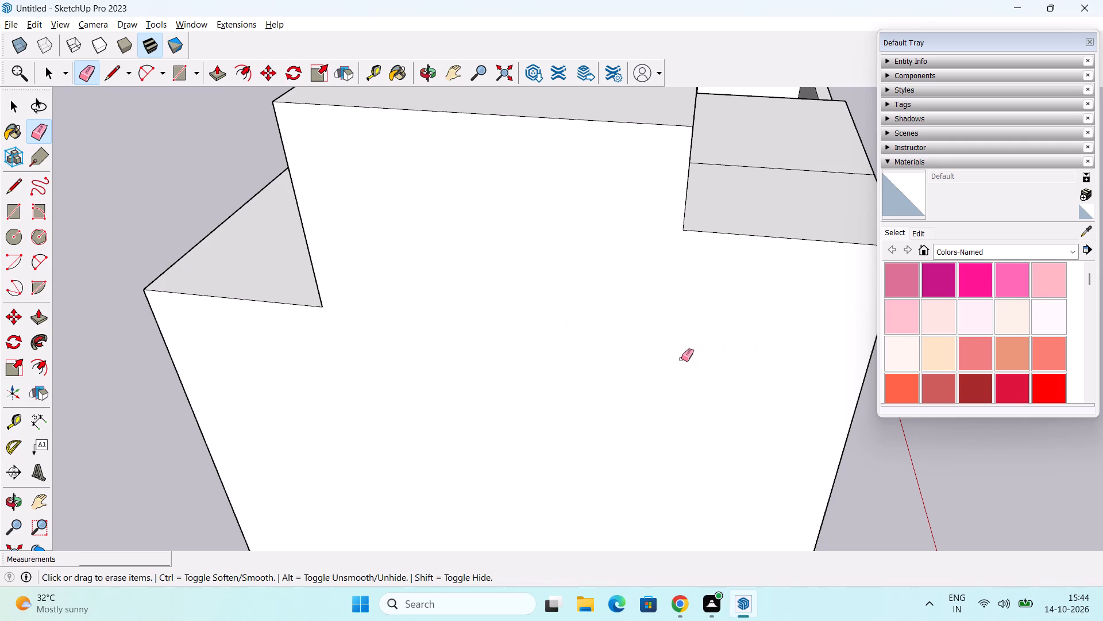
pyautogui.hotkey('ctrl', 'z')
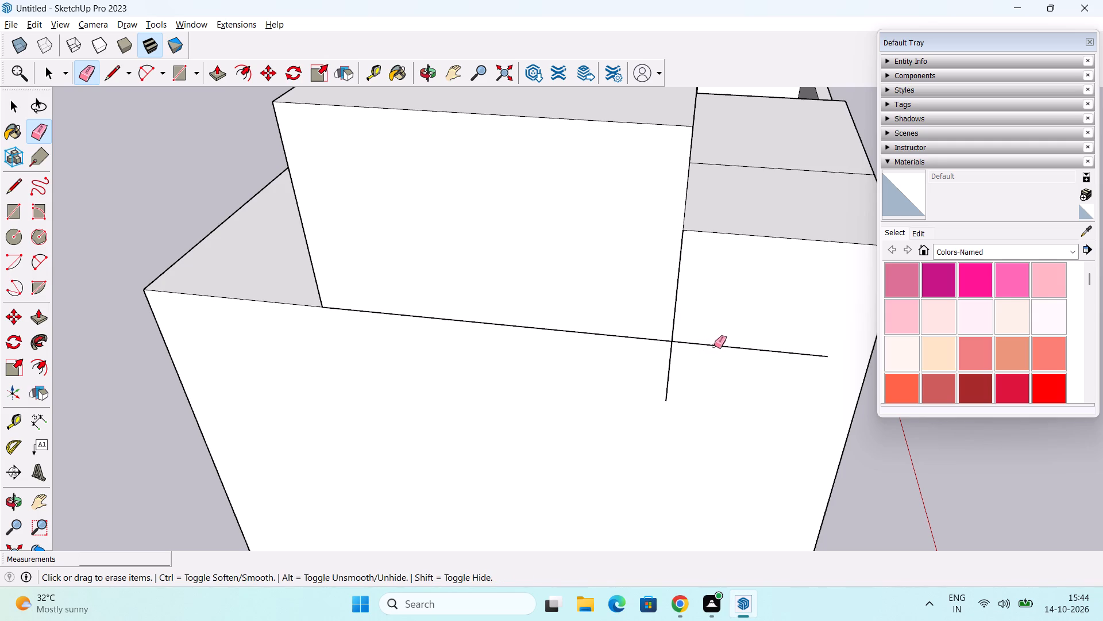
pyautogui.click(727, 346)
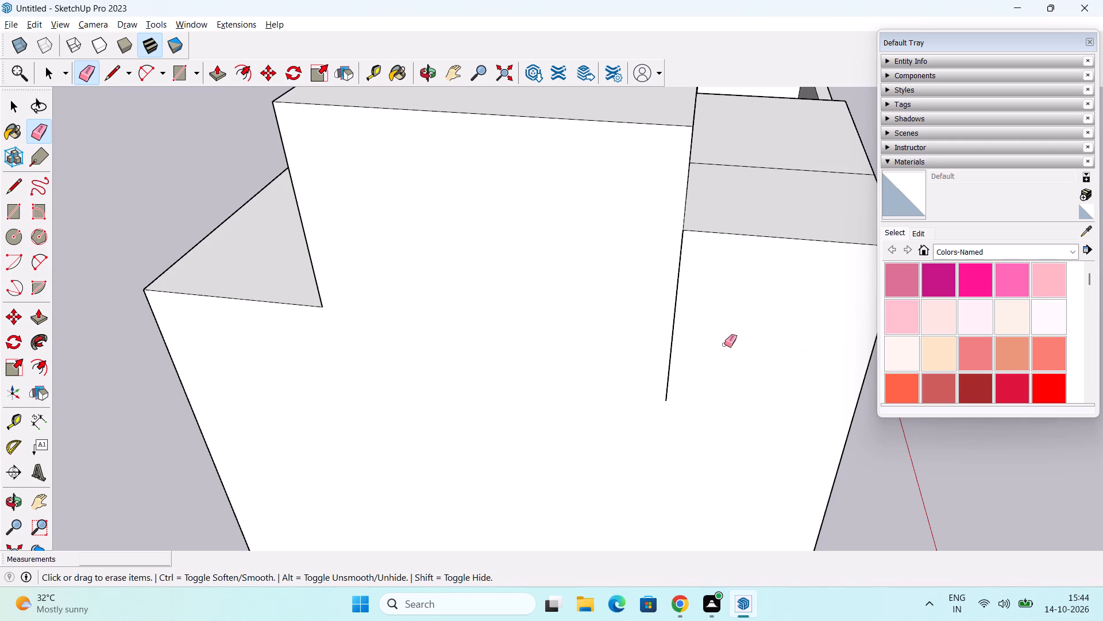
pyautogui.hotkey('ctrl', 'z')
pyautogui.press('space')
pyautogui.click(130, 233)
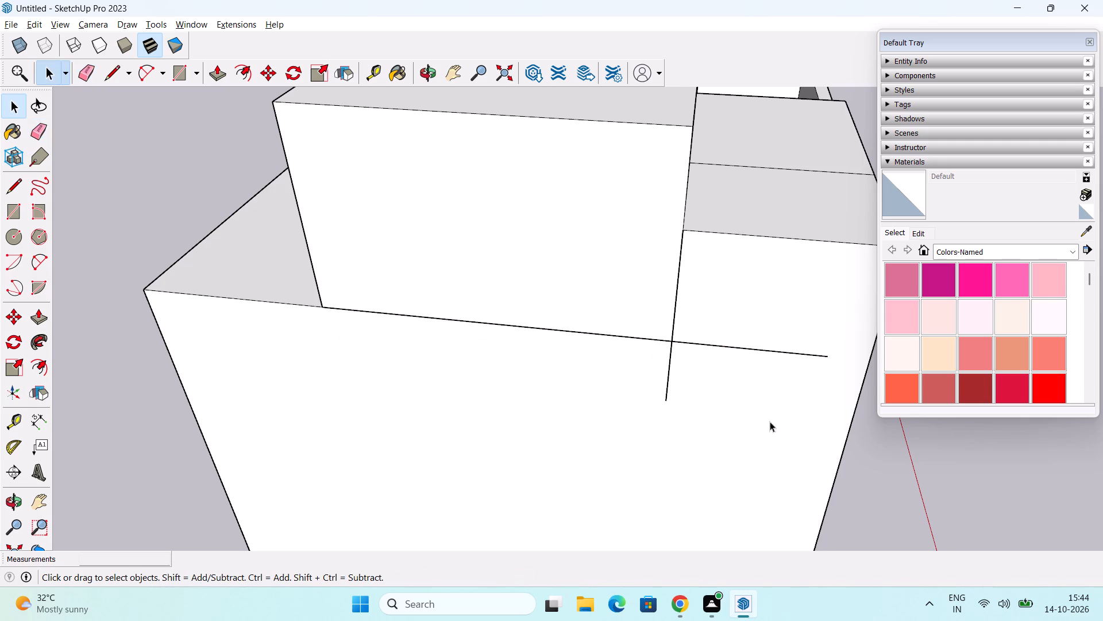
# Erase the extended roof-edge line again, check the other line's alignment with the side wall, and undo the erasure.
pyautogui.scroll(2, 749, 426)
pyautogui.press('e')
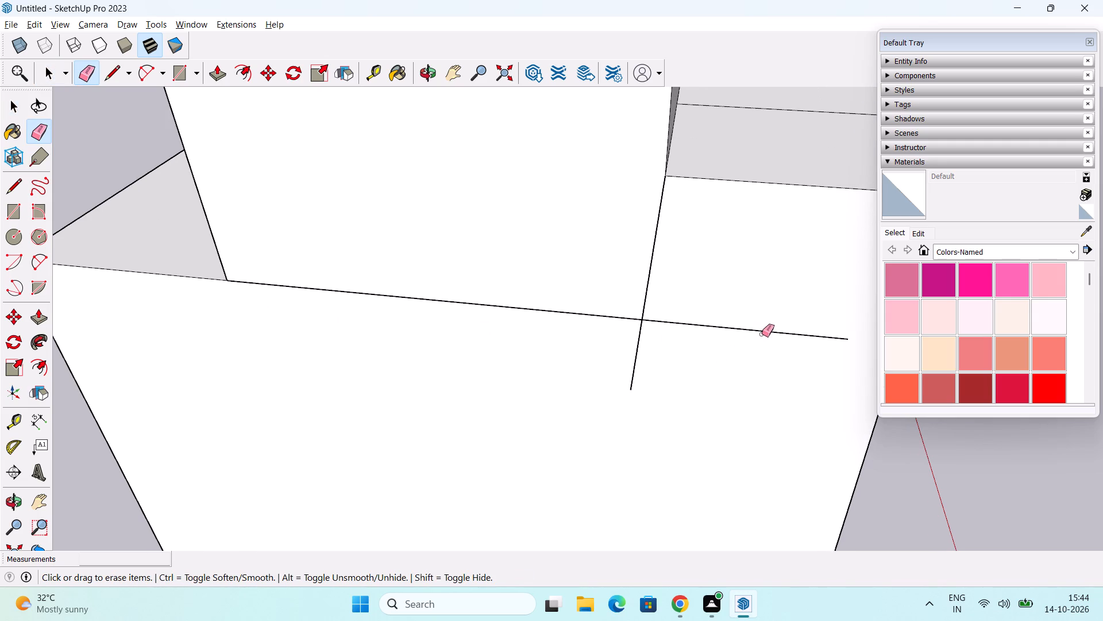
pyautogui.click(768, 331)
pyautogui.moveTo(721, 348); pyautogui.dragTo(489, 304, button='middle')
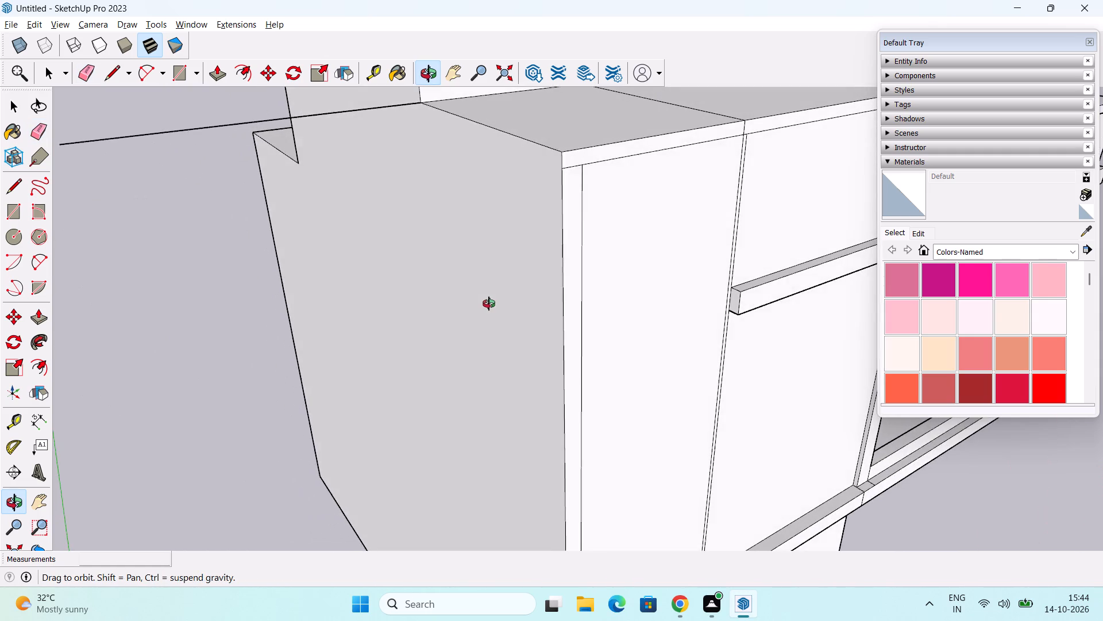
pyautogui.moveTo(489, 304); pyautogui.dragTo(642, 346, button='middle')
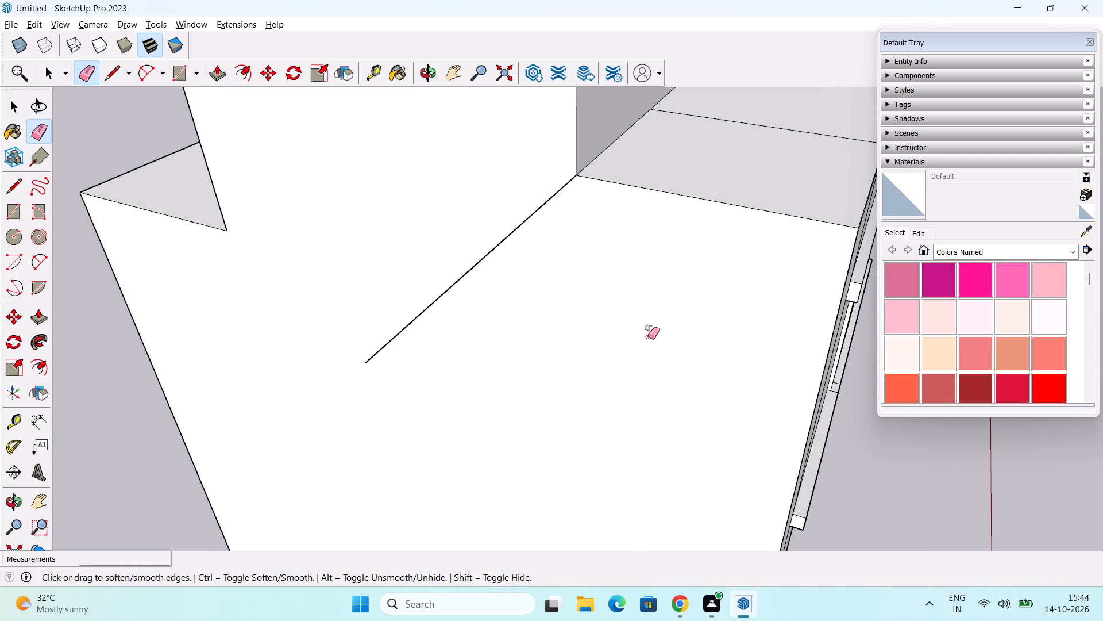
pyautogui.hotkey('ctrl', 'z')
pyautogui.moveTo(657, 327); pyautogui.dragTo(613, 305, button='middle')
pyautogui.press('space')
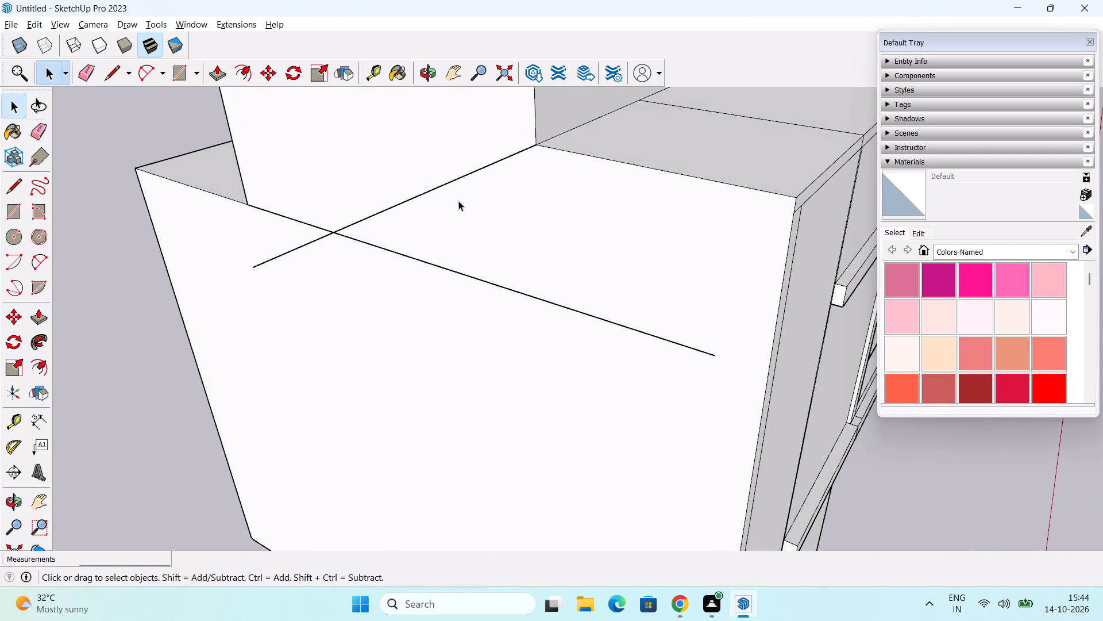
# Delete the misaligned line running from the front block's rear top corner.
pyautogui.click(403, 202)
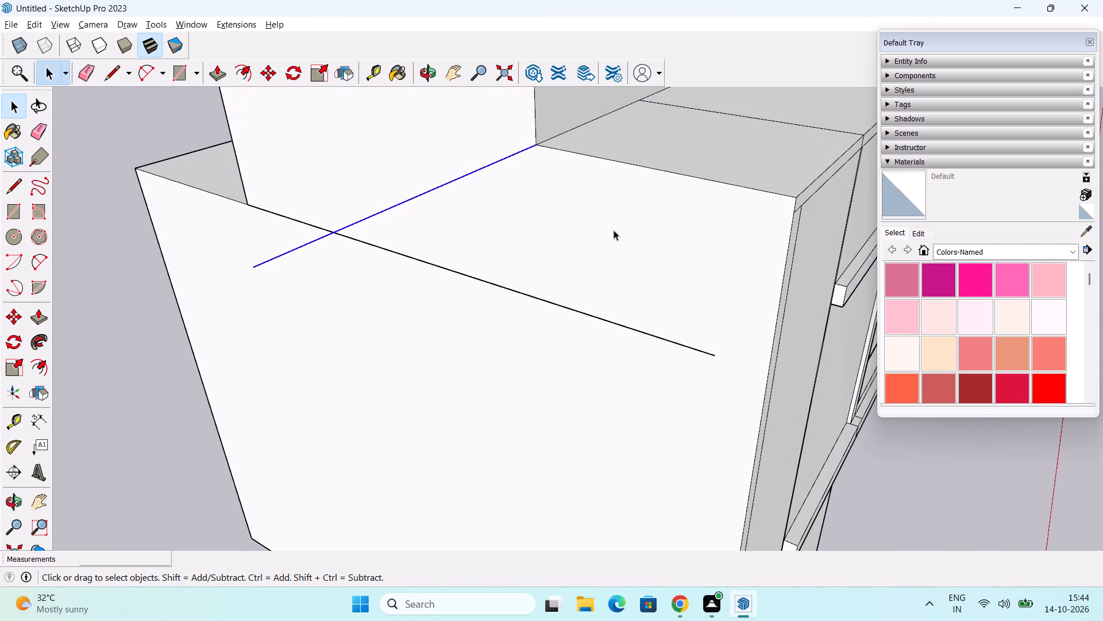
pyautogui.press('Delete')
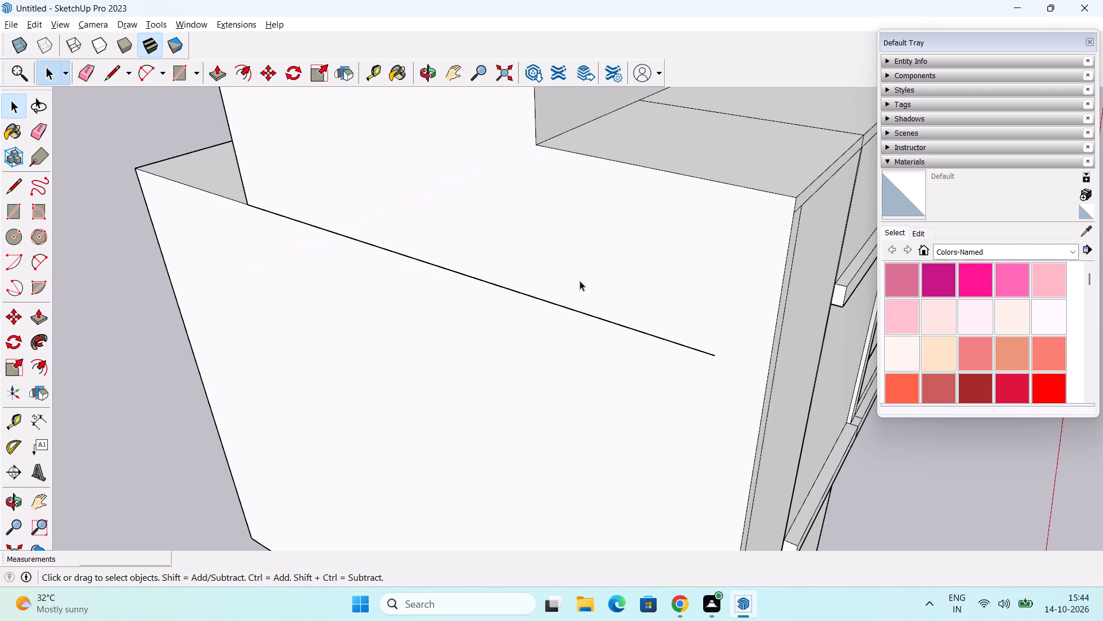
# Draw a vertical line on the side wall from the front block's rear top corner past the roof-edge line, and erase both overhanging ends.
pyautogui.press('l')
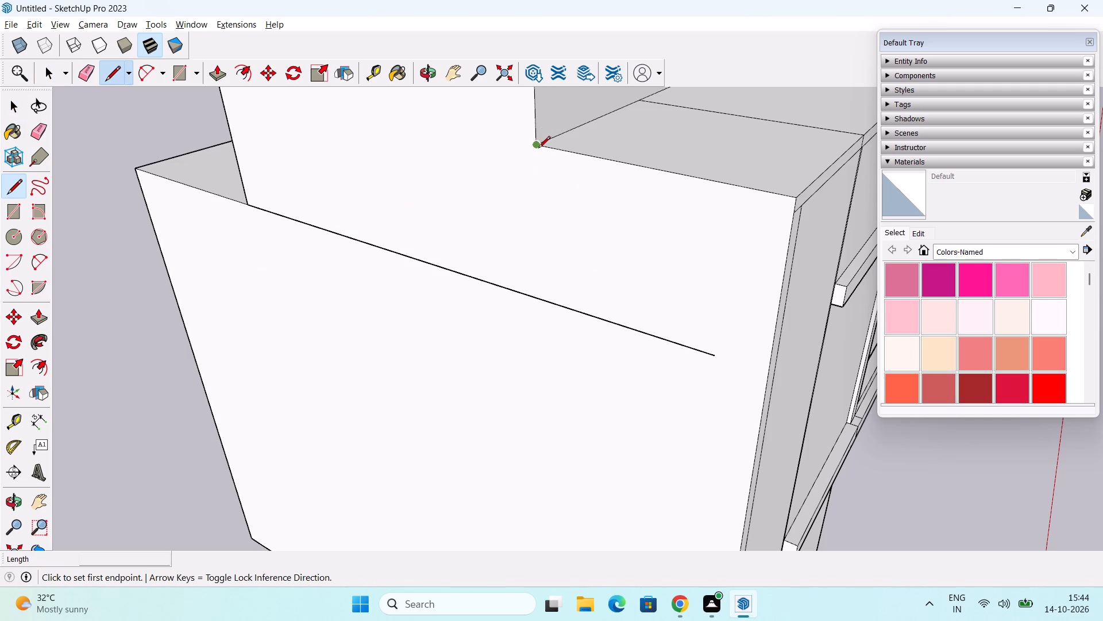
pyautogui.click(538, 148)
pyautogui.click(538, 372)
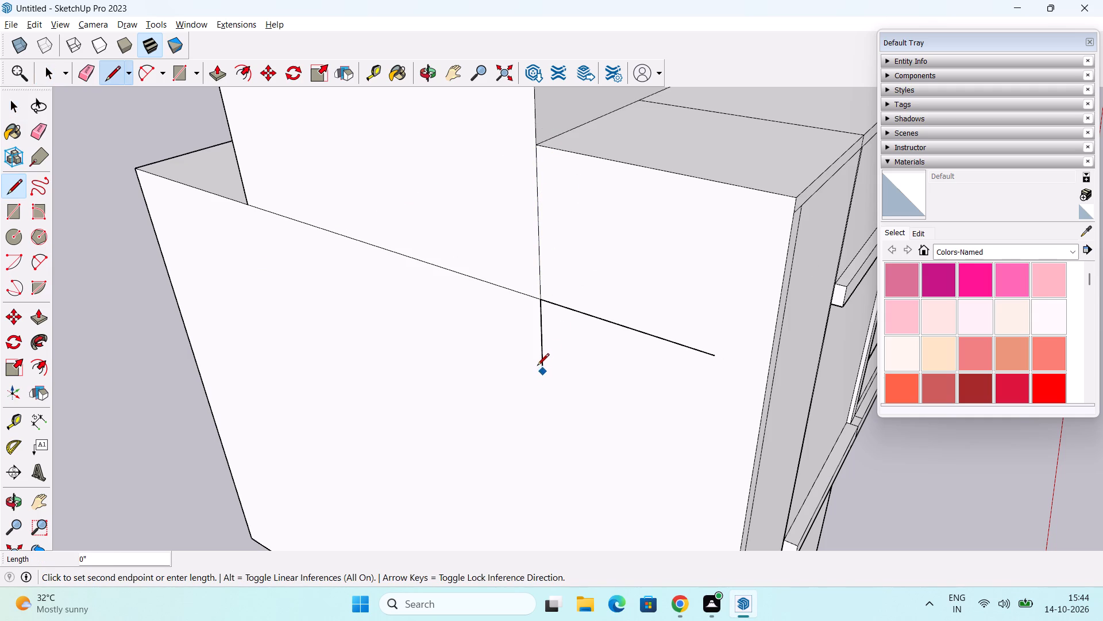
pyautogui.press('space')
pyautogui.press('e')
pyautogui.moveTo(531, 330); pyautogui.dragTo(585, 315)
# Push the rear block's outer side face inward about 10' 10" to align with the dividing line across the front block's top.
pyautogui.scroll(-5, 580, 320)
pyautogui.moveTo(464, 375); pyautogui.dragTo(763, 424, button='middle')
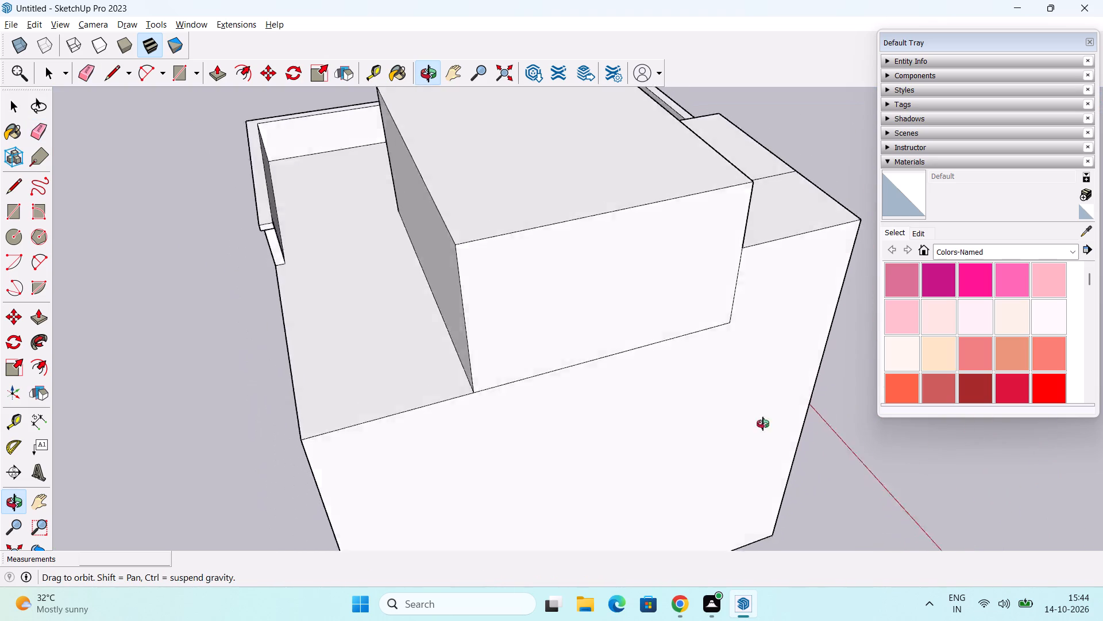
pyautogui.moveTo(763, 424); pyautogui.dragTo(439, 461, button='middle')
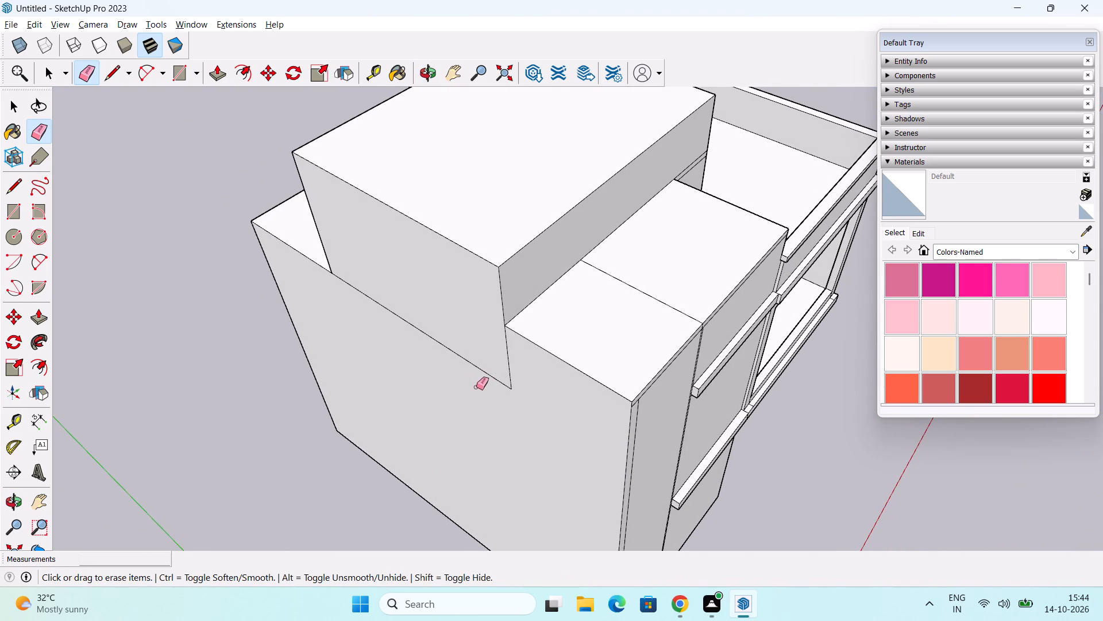
pyautogui.press('space')
pyautogui.press('p')
pyautogui.click(439, 324)
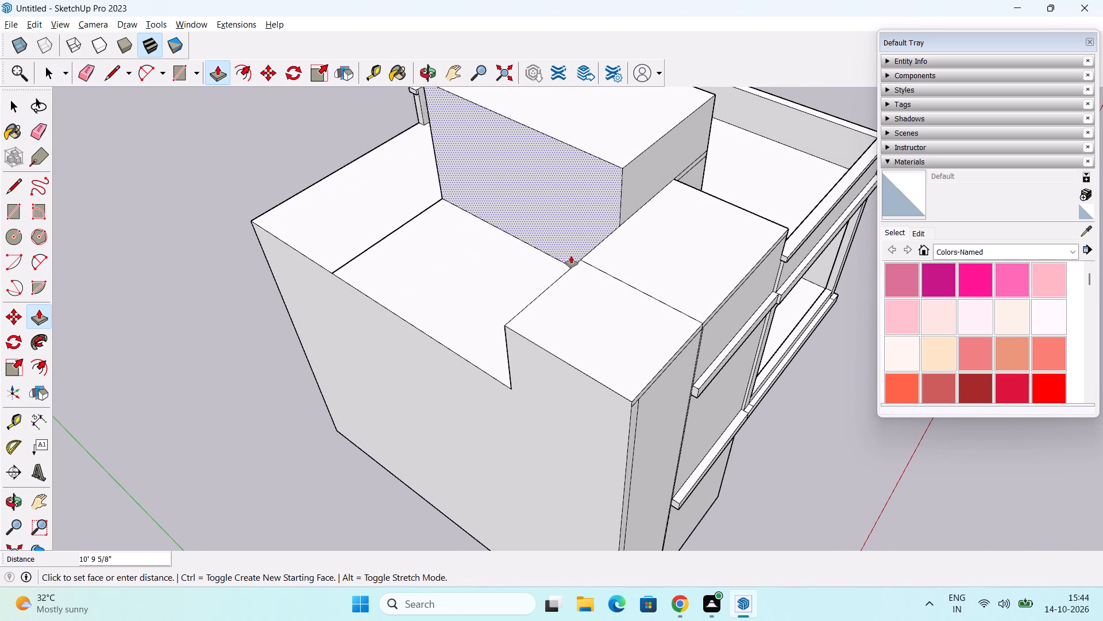
pyautogui.click(597, 264)
# Erase the leftover edge between the newly exposed roof strip and the existing rear roof.
pyautogui.scroll(-2, 601, 315)
pyautogui.moveTo(564, 390); pyautogui.dragTo(712, 320, button='middle')
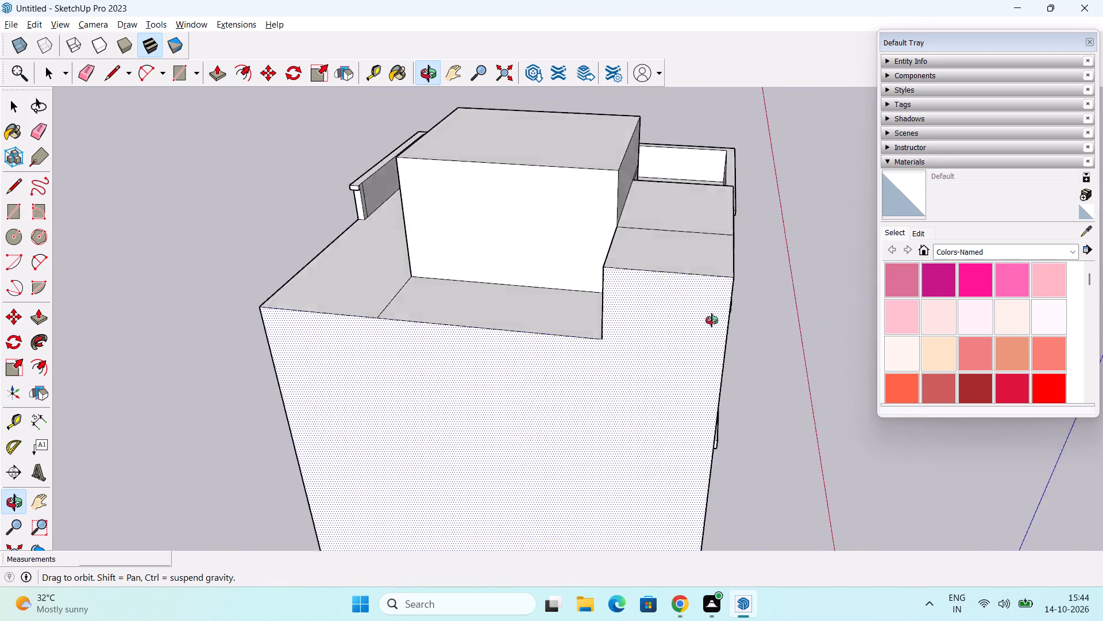
pyautogui.moveTo(712, 320); pyautogui.dragTo(700, 401, button='middle')
pyautogui.press('space')
pyautogui.press('e')
pyautogui.click(395, 320)
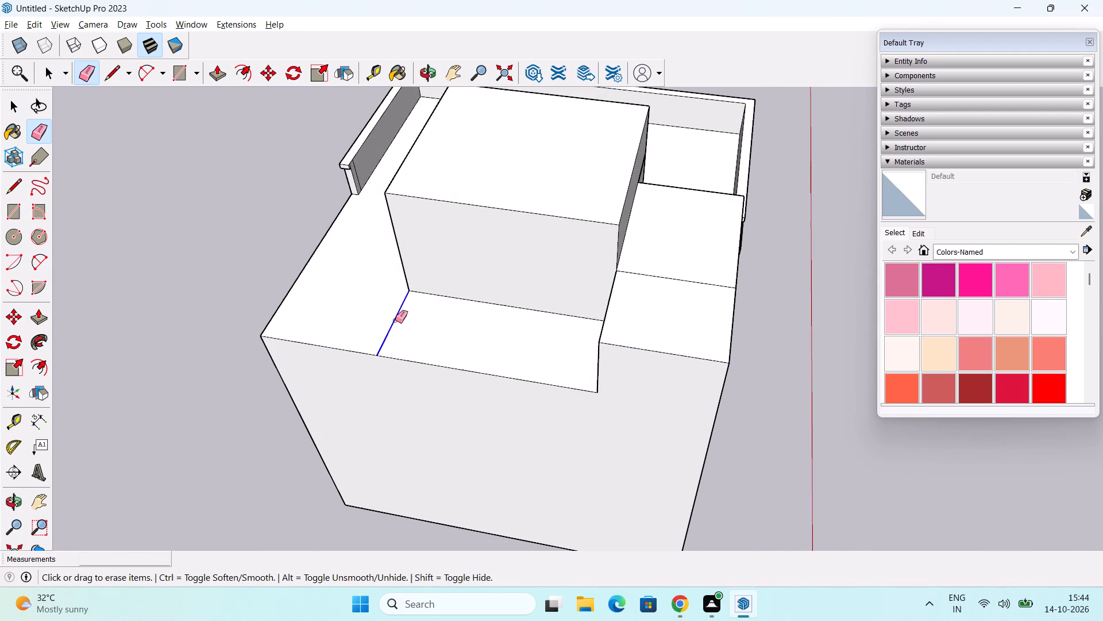
# Erase the lower of the two horizontal lines on the rear block's front face beside the front block.
pyautogui.scroll(-3, 465, 331)
pyautogui.moveTo(565, 415); pyautogui.dragTo(327, 390, button='middle')
pyautogui.moveTo(827, 446); pyautogui.dragTo(677, 393, button='middle')
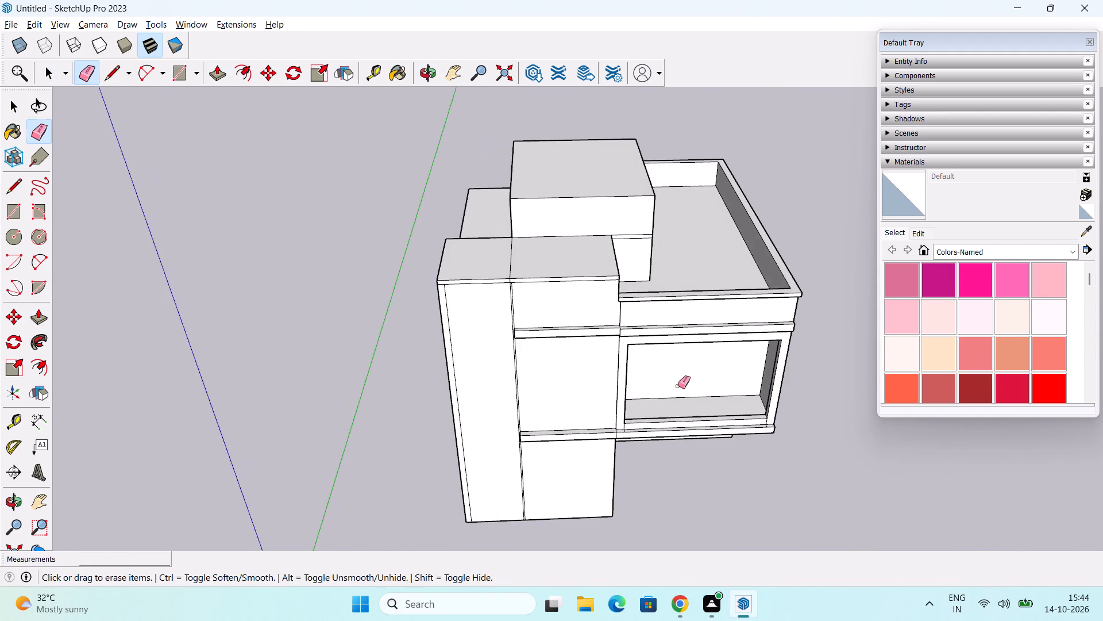
pyautogui.scroll(4, 682, 383)
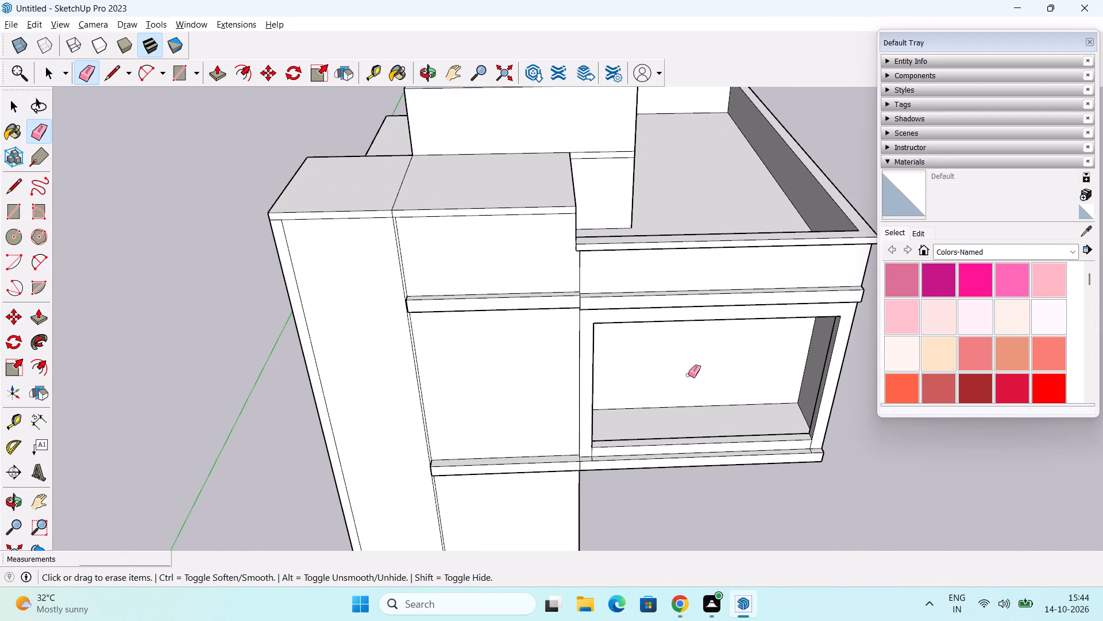
pyautogui.moveTo(662, 374); pyautogui.dragTo(550, 385, button='middle')
pyautogui.scroll(3, 703, 162)
pyautogui.scroll(2, 626, 188)
pyautogui.moveTo(627, 190); pyautogui.dragTo(630, 226, button='middle')
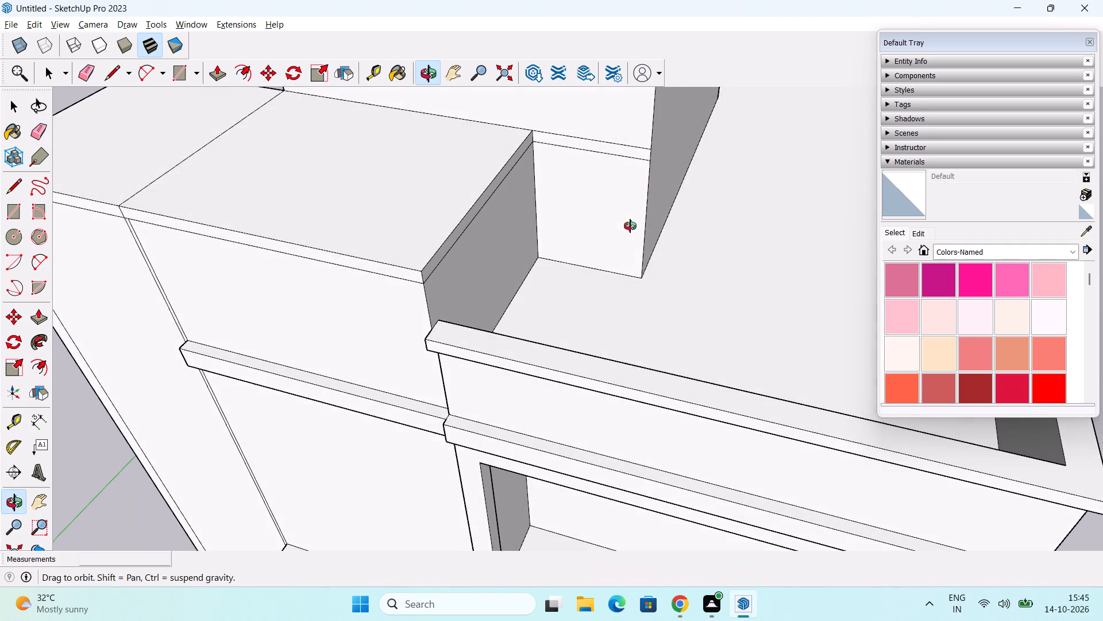
pyautogui.moveTo(630, 226); pyautogui.dragTo(645, 232, button='middle')
pyautogui.click(616, 154)
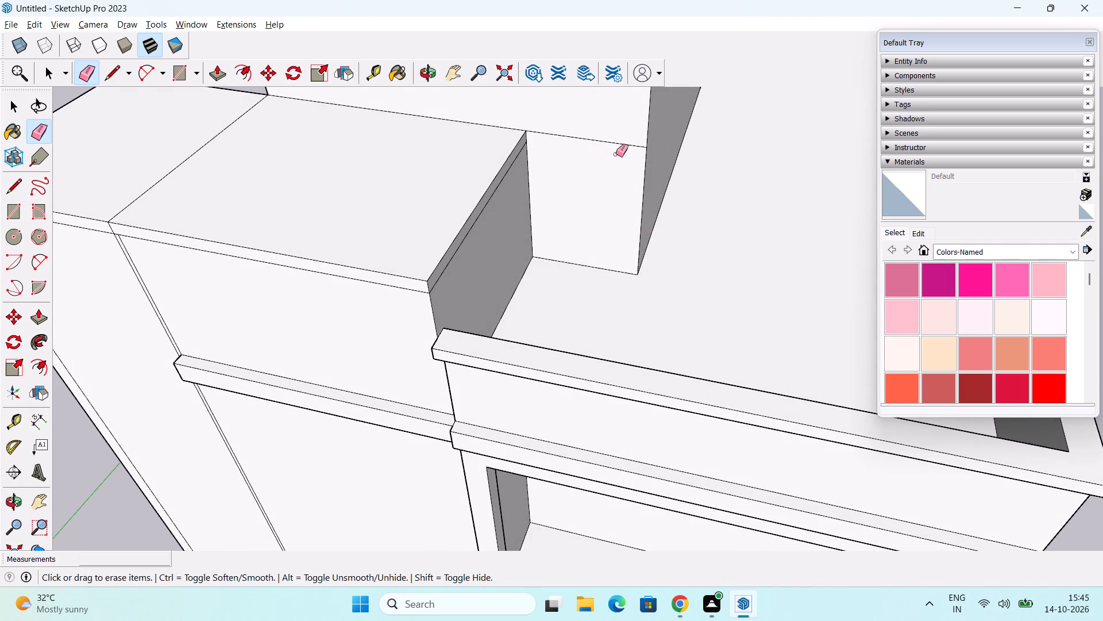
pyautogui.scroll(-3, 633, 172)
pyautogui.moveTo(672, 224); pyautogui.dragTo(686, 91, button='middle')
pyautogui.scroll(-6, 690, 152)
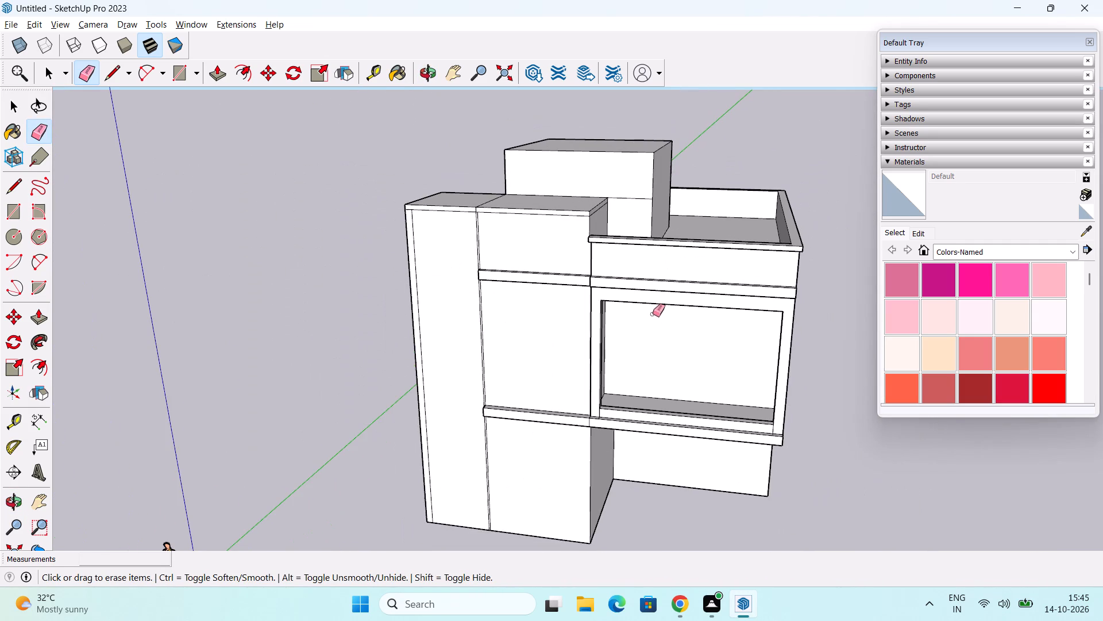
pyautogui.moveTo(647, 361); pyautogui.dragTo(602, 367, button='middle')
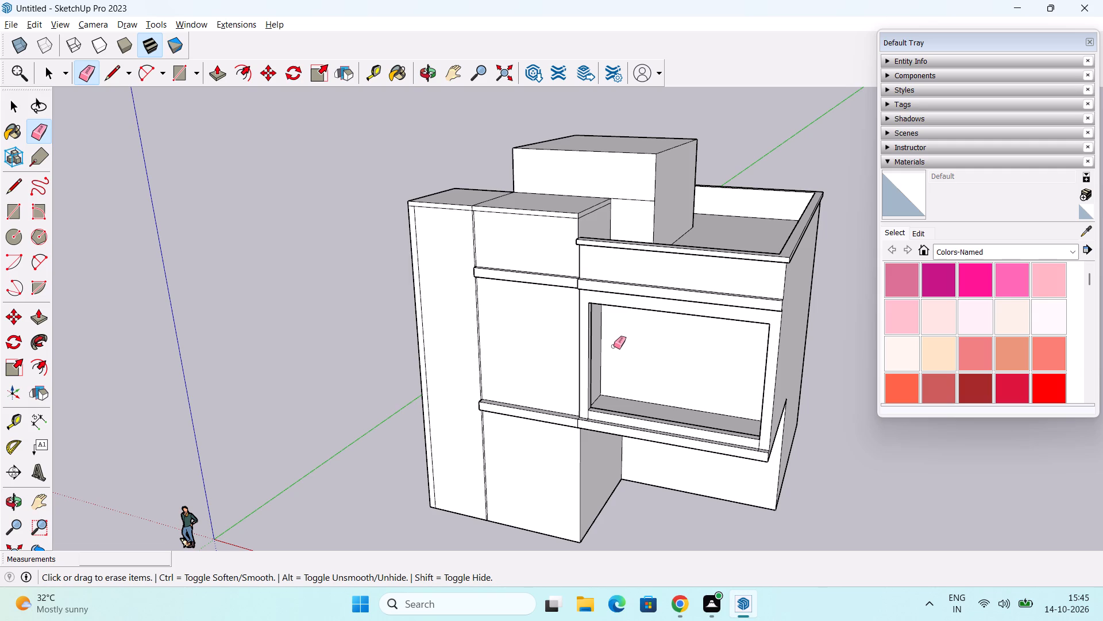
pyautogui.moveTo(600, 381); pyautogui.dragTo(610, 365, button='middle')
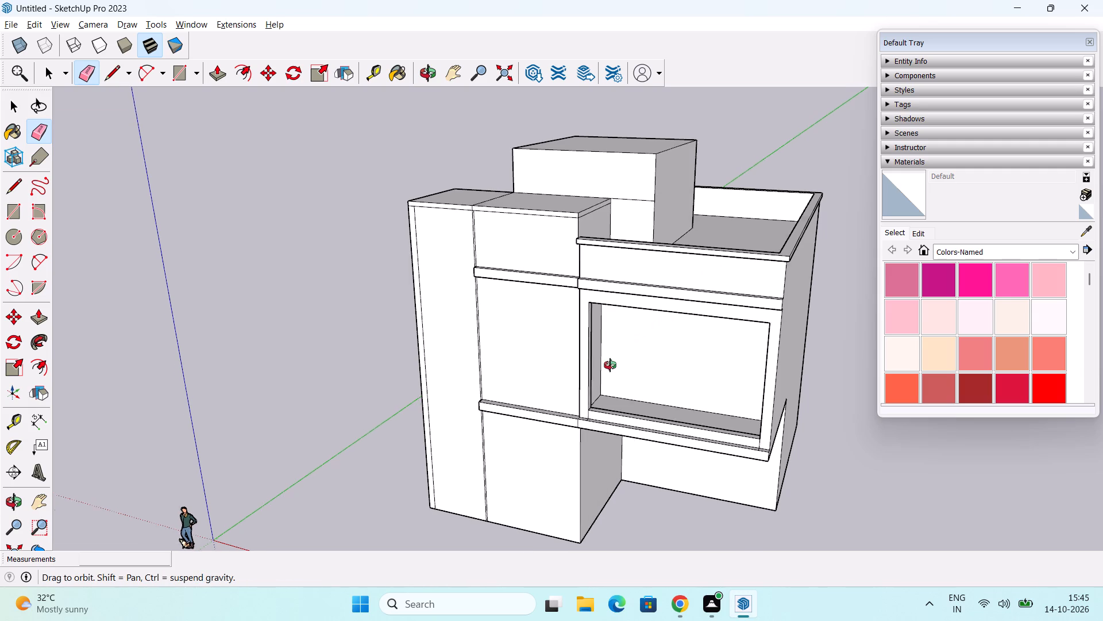
# Erase the dividing line across the front block's top and its short continuation on the thin band below the top edge.
pyautogui.moveTo(610, 365); pyautogui.dragTo(684, 404, button='middle')
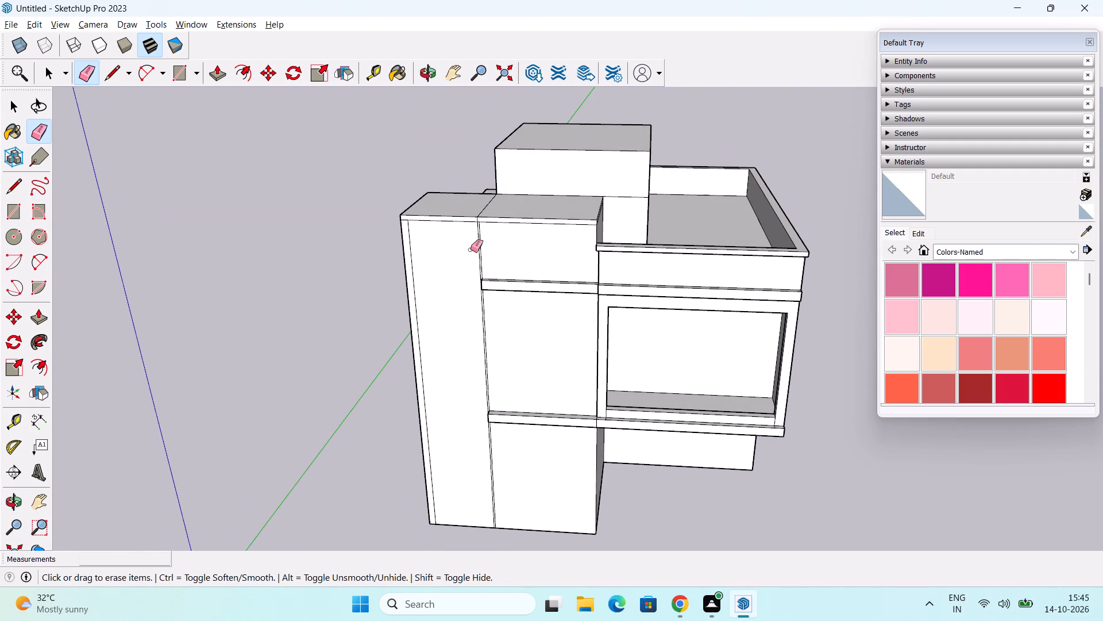
pyautogui.scroll(5, 448, 239)
pyautogui.moveTo(435, 234); pyautogui.dragTo(444, 298, button='middle')
pyautogui.press('space')
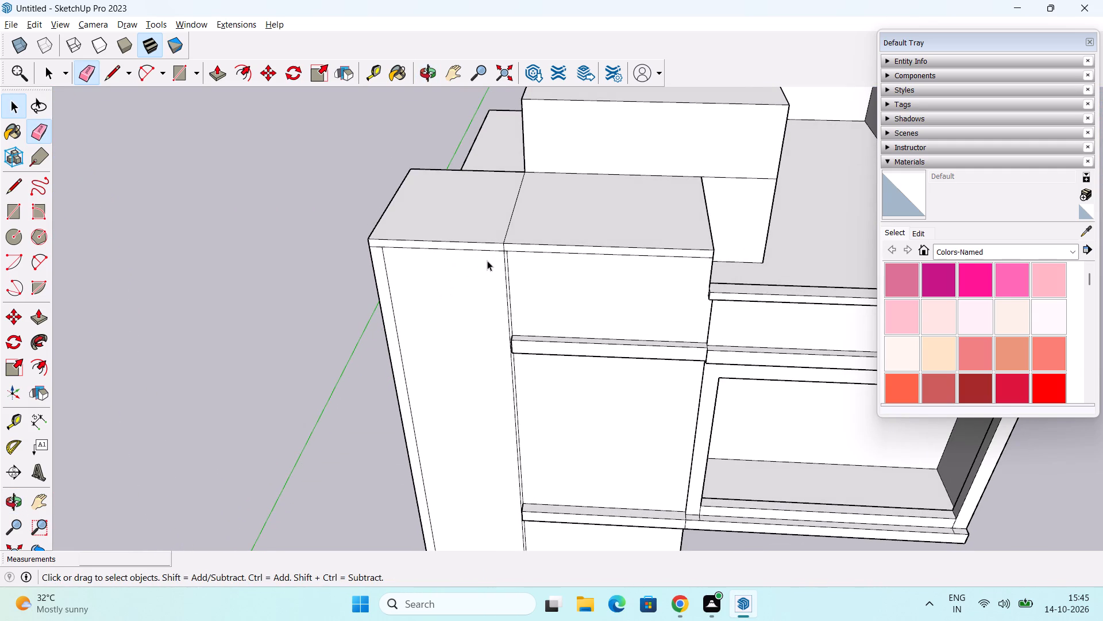
pyautogui.press('e')
pyautogui.scroll(5, 500, 237)
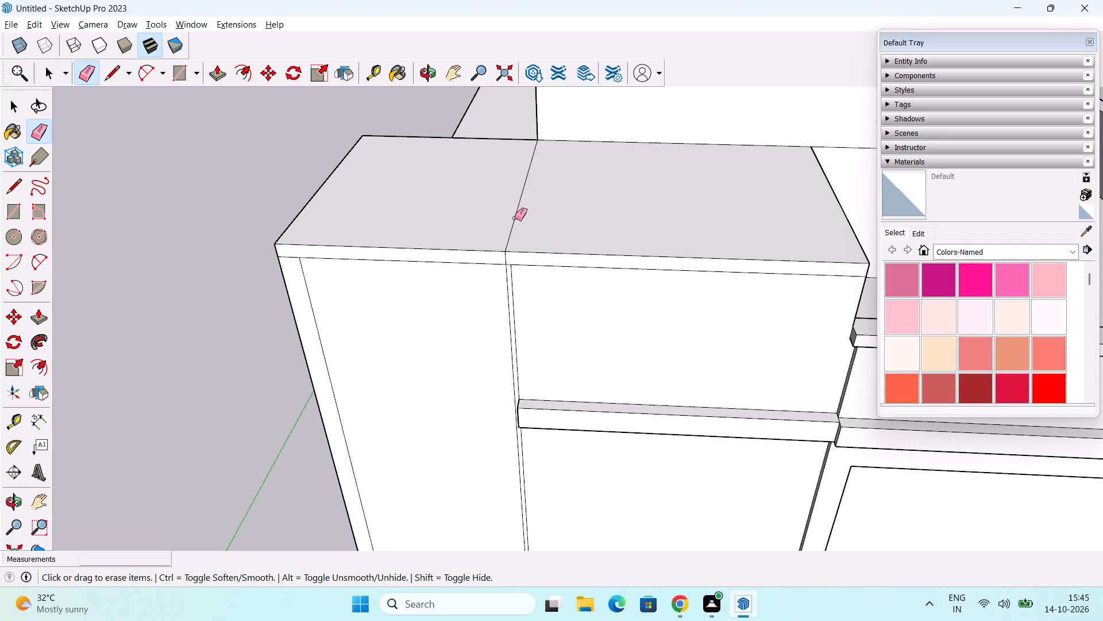
pyautogui.click(515, 216)
pyautogui.scroll(5, 511, 265)
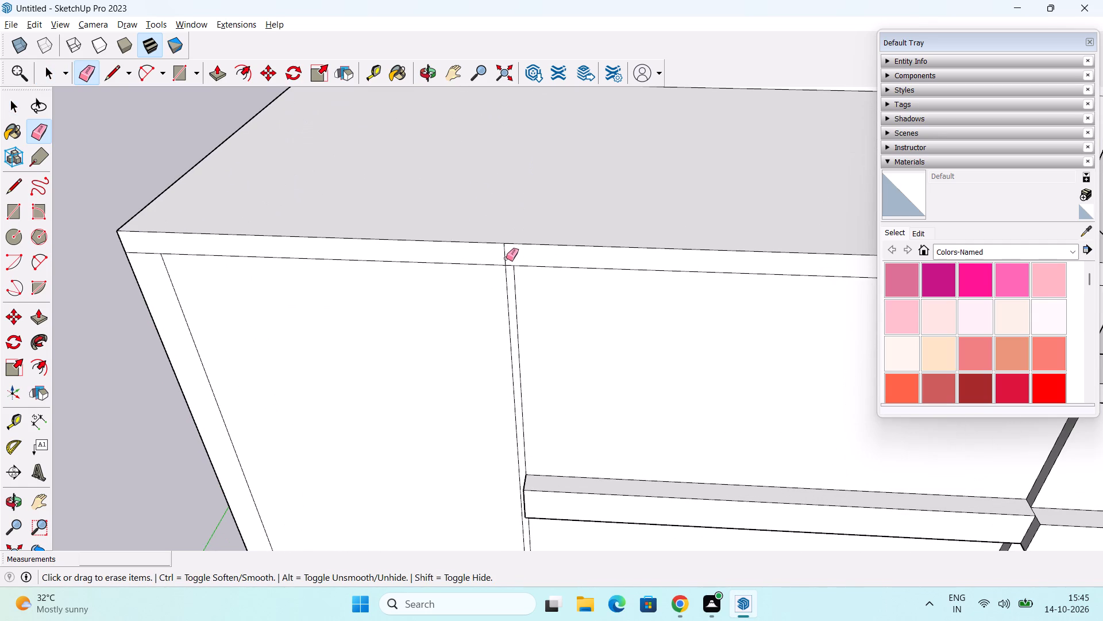
pyautogui.click(506, 258)
# Inspect the front block's top and the rear rooftop block from several angles.
pyautogui.scroll(-3, 553, 289)
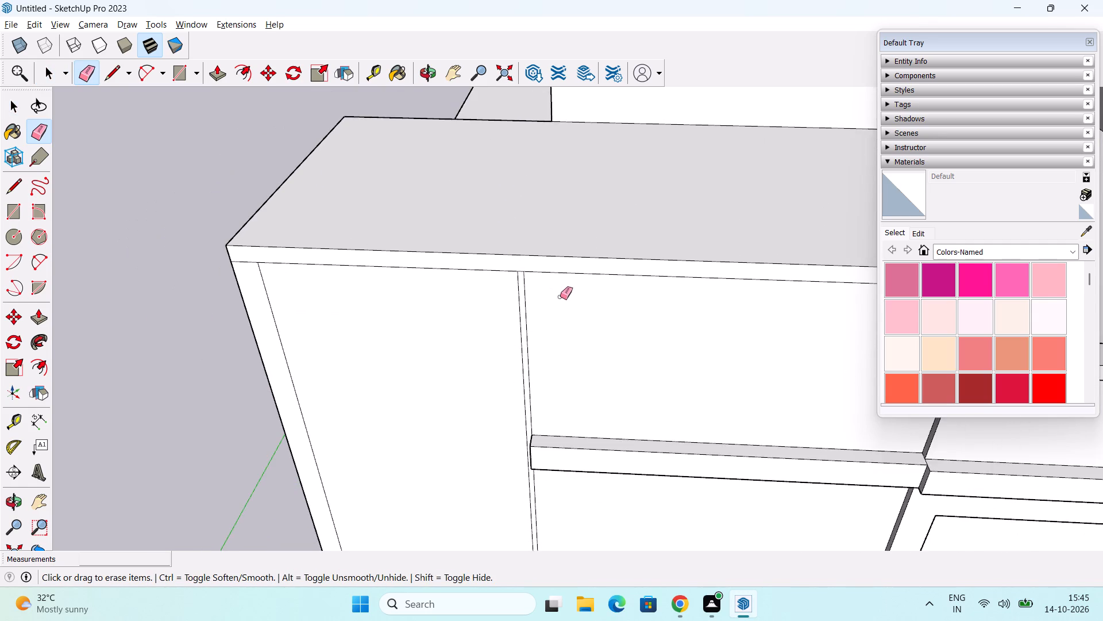
pyautogui.scroll(-4, 560, 297)
pyautogui.moveTo(558, 302); pyautogui.dragTo(469, 269, button='middle')
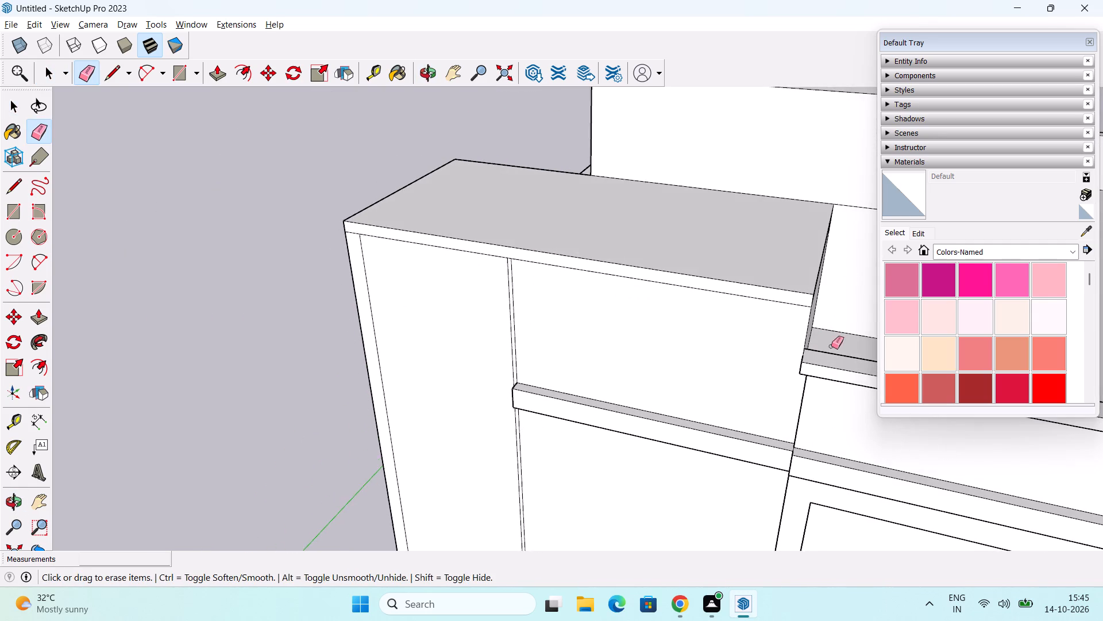
pyautogui.scroll(-2, 831, 346)
pyautogui.moveTo(762, 361); pyautogui.dragTo(647, 325, button='middle')
pyautogui.moveTo(775, 360); pyautogui.dragTo(741, 348, button='middle')
pyautogui.moveTo(744, 343); pyautogui.dragTo(672, 316, button='middle')
pyautogui.scroll(-1, 711, 335)
pyautogui.moveTo(715, 341); pyautogui.dragTo(805, 367, button='middle')
pyautogui.keyDown('shift'); pyautogui.moveTo(778, 355); pyautogui.dragTo(701, 323, button='middle'); pyautogui.keyUp('shift')
pyautogui.moveTo(709, 334); pyautogui.dragTo(766, 356, button='middle')
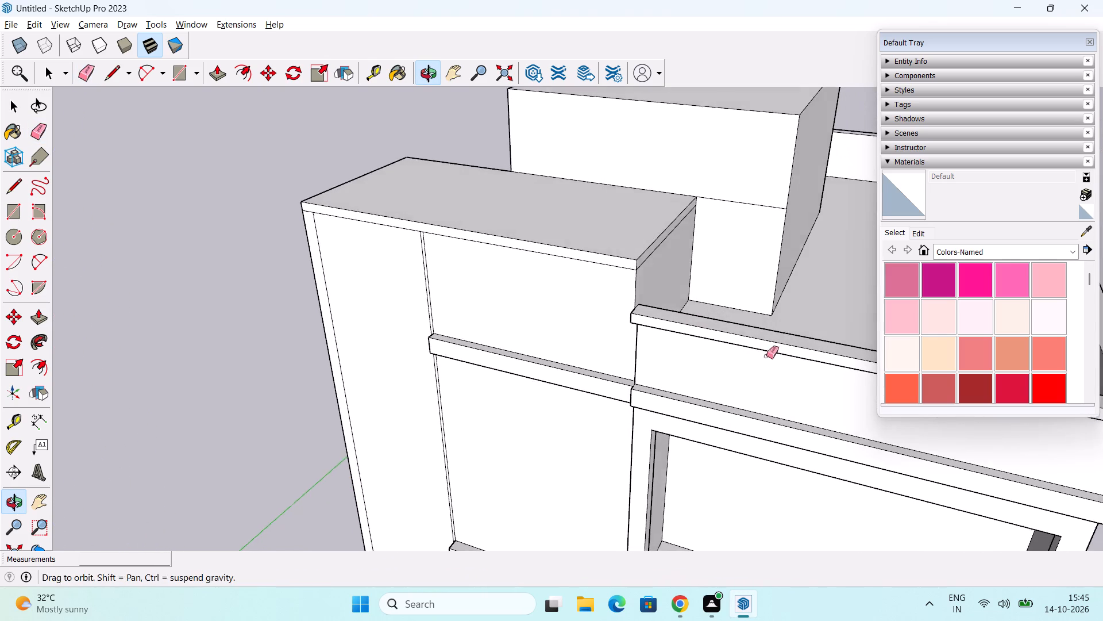
pyautogui.moveTo(766, 356); pyautogui.dragTo(759, 355, button='middle')
pyautogui.press('space')
pyautogui.scroll(-3, 795, 331)
pyautogui.moveTo(763, 328); pyautogui.dragTo(662, 356, button='middle')
pyautogui.moveTo(693, 347); pyautogui.dragTo(712, 319, button='middle')
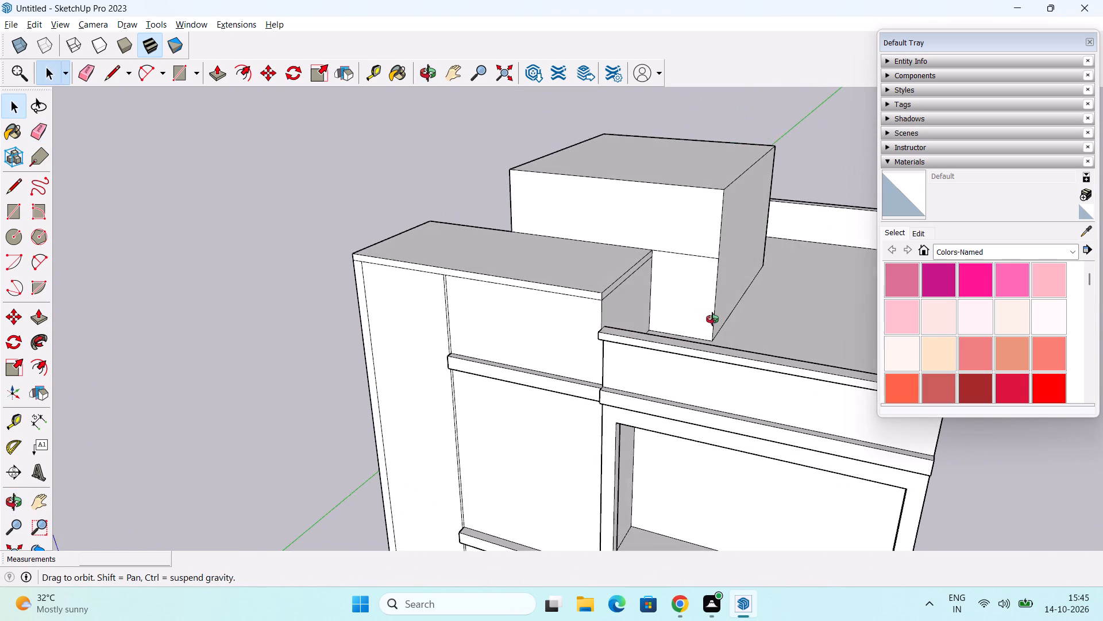
pyautogui.moveTo(712, 319); pyautogui.dragTo(723, 306, button='middle')
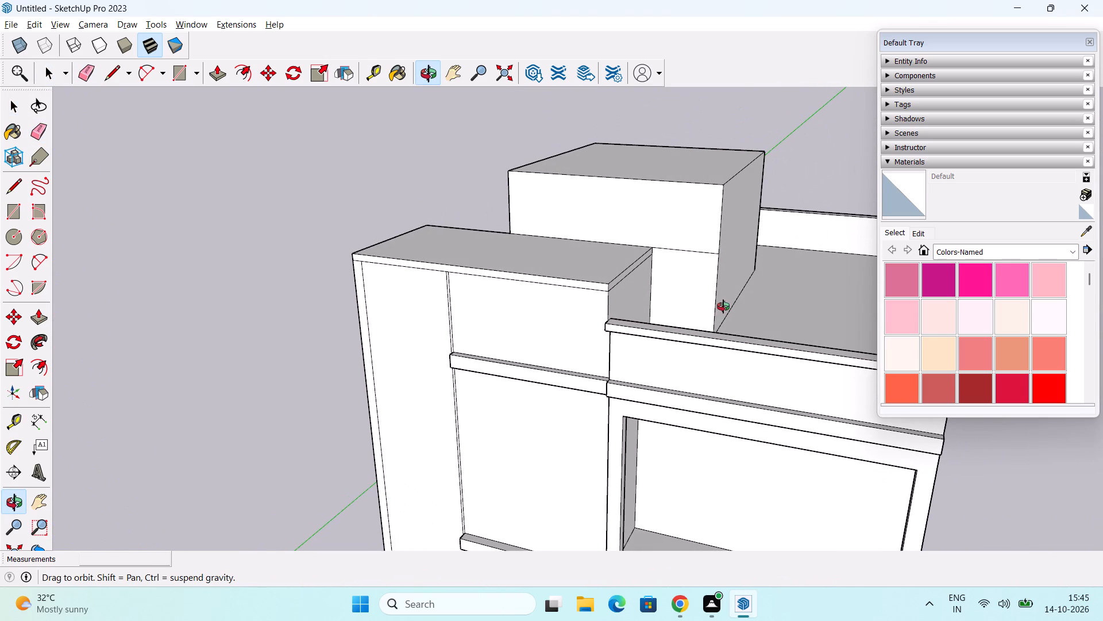
pyautogui.moveTo(723, 306); pyautogui.dragTo(714, 332, button='middle')
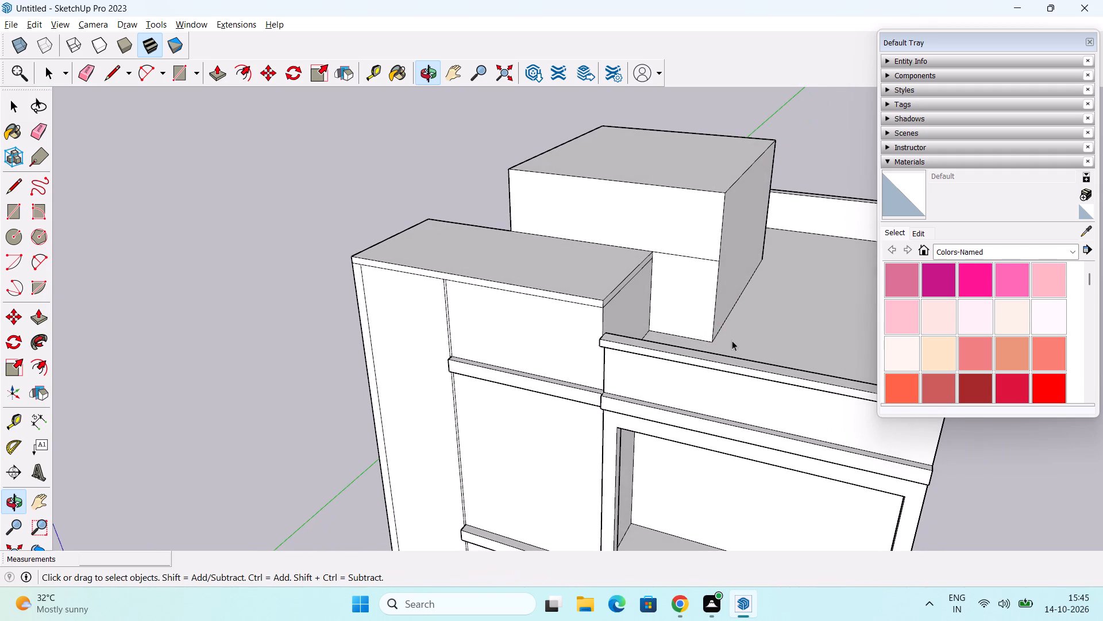
pyautogui.moveTo(766, 329); pyautogui.dragTo(750, 315, button='middle')
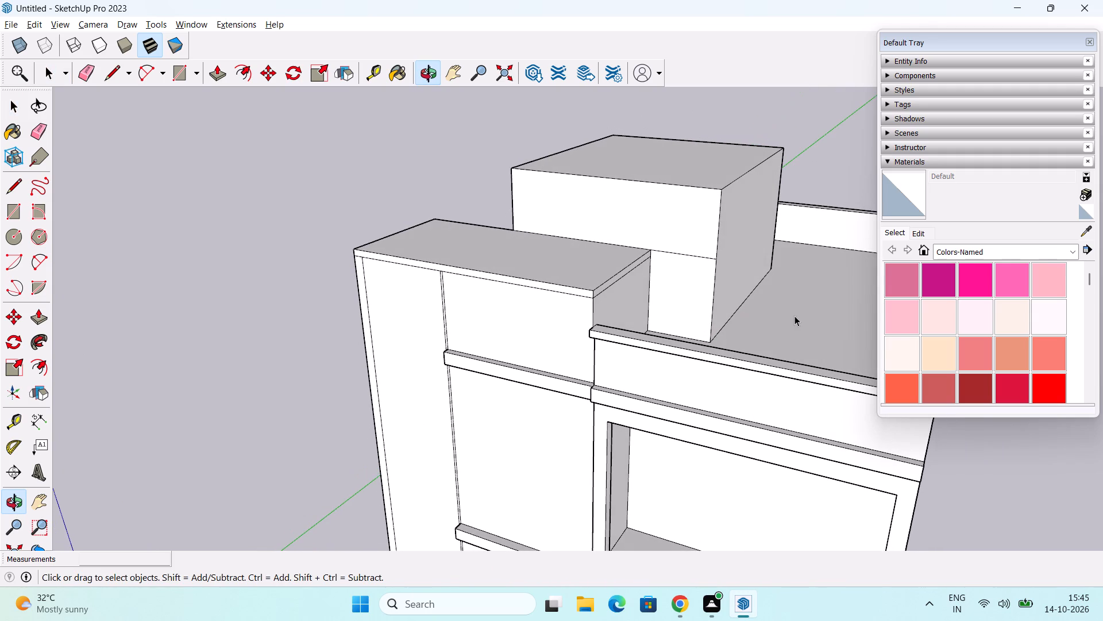
pyautogui.moveTo(735, 266); pyautogui.dragTo(735, 296, button='middle')
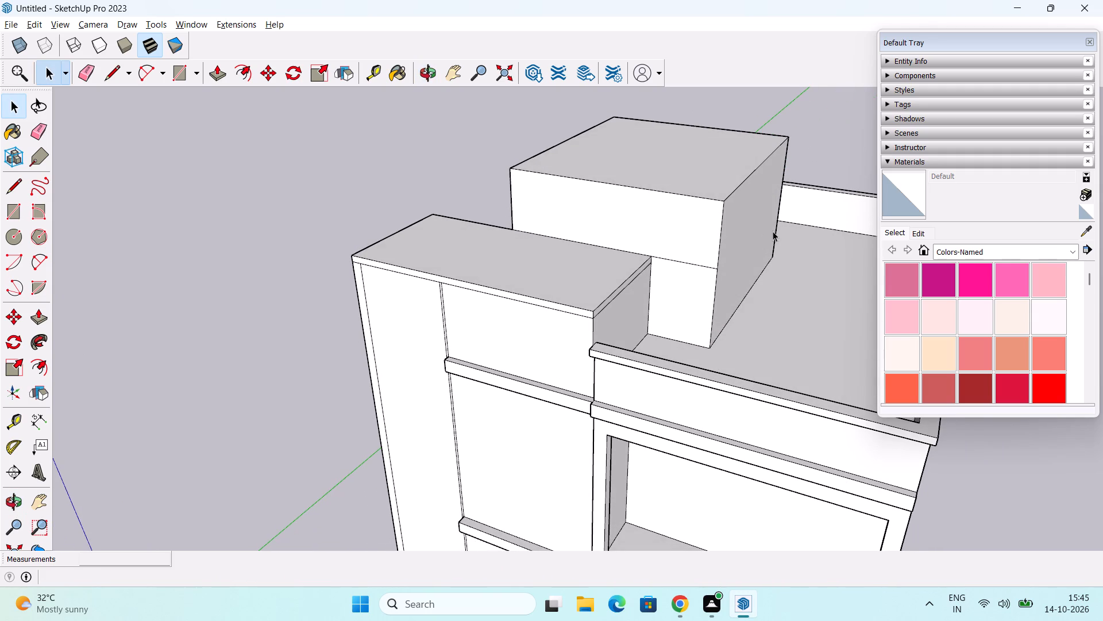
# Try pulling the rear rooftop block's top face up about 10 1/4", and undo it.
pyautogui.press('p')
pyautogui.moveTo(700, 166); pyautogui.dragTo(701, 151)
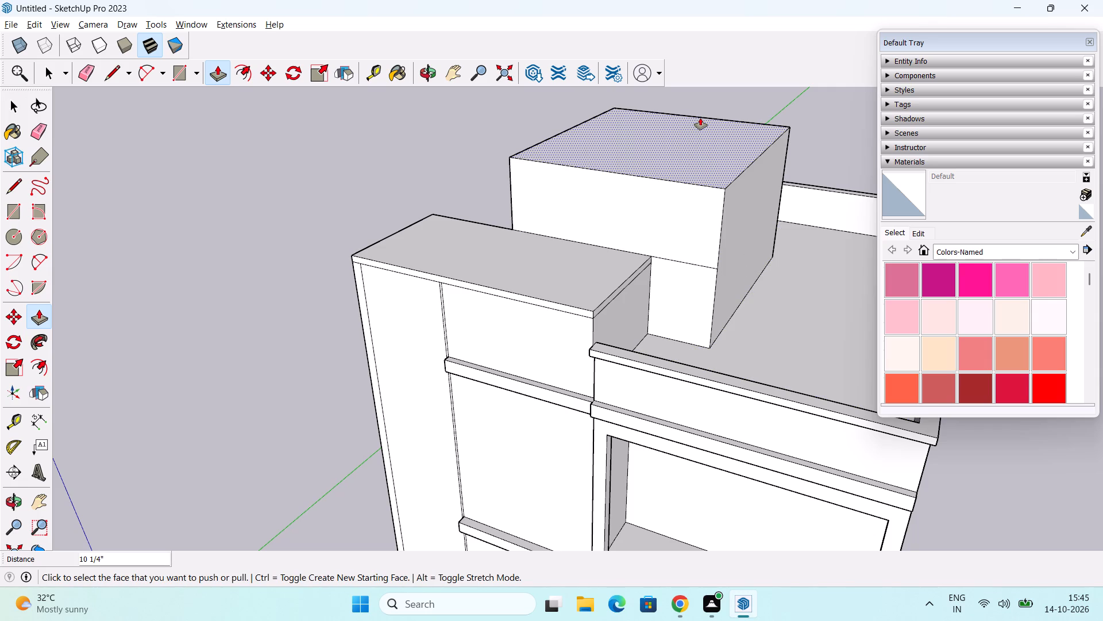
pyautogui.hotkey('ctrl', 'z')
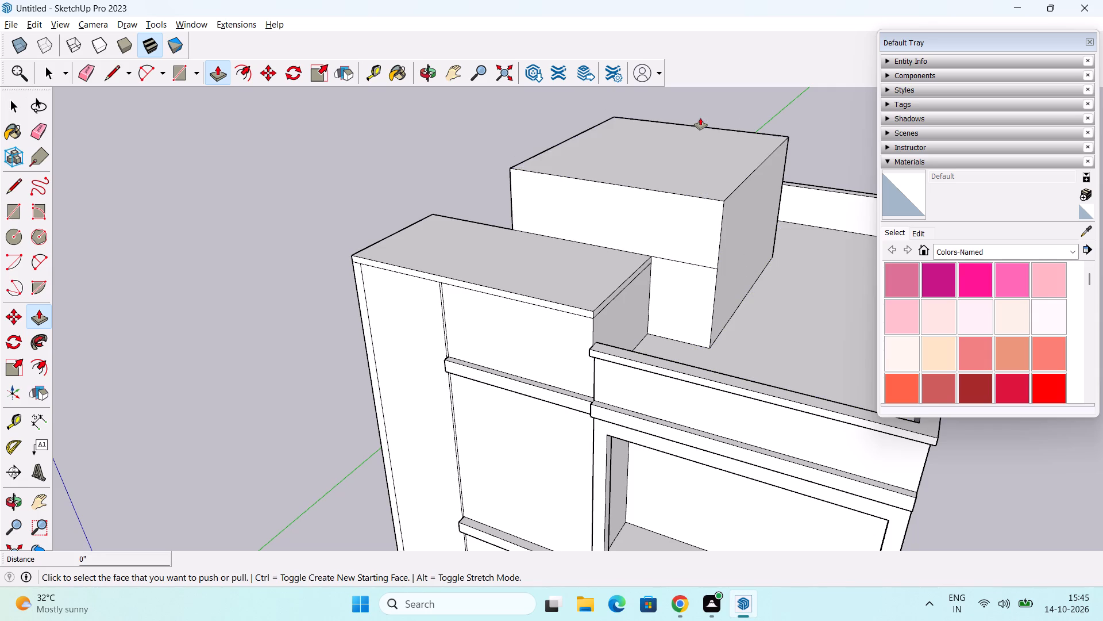
# Raise the rear rooftop block's top face by 2' with Push/Pull.
pyautogui.click(697, 154)
pyautogui.write("2'")
pyautogui.press('Return')
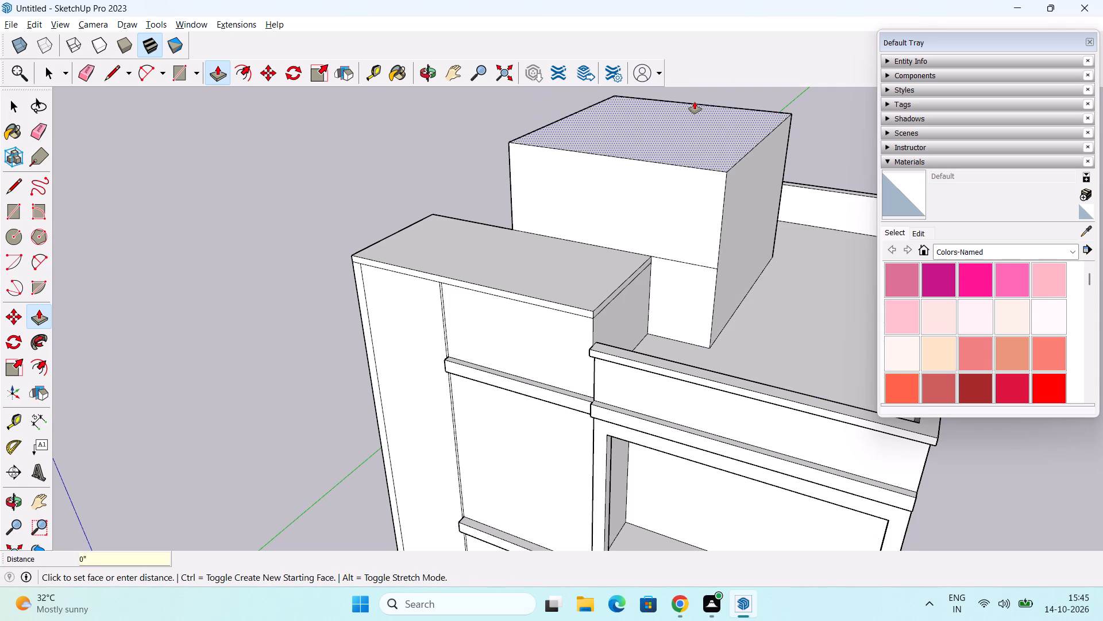
pyautogui.moveTo(681, 166); pyautogui.dragTo(700, 148, button='middle')
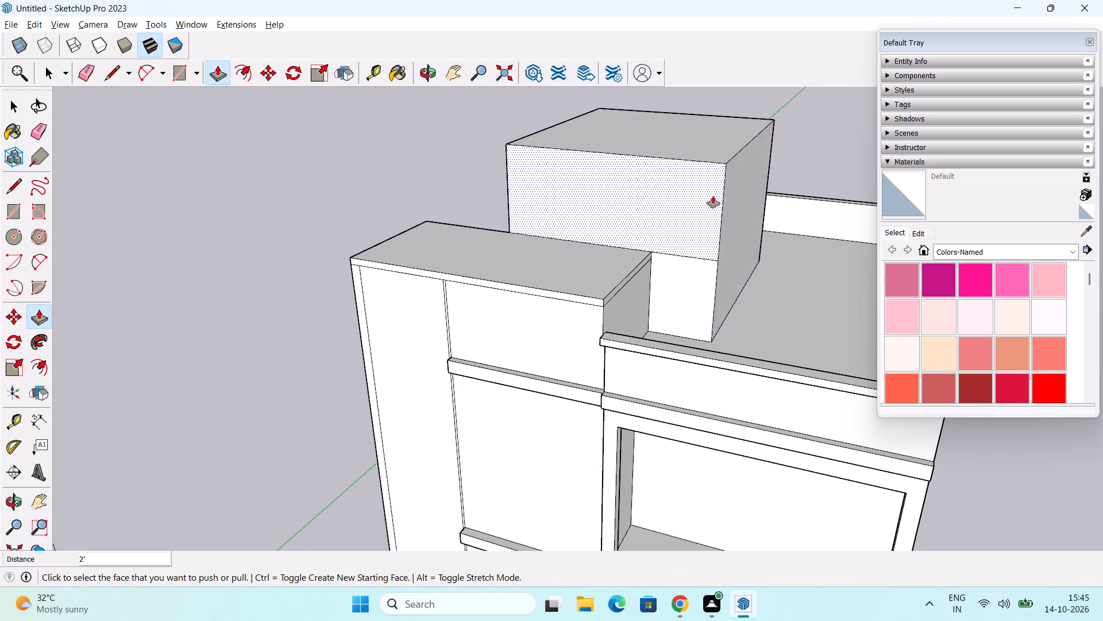
pyautogui.press('space')
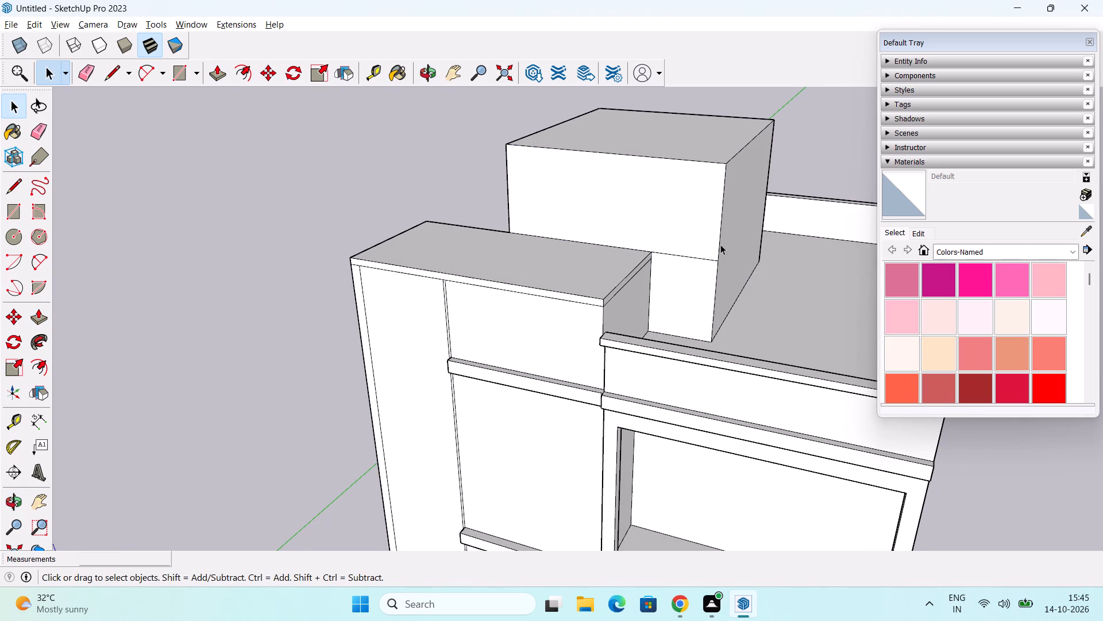
# Copy the rear rooftop block's front top edge 2' down its front face.
pyautogui.click(715, 163)
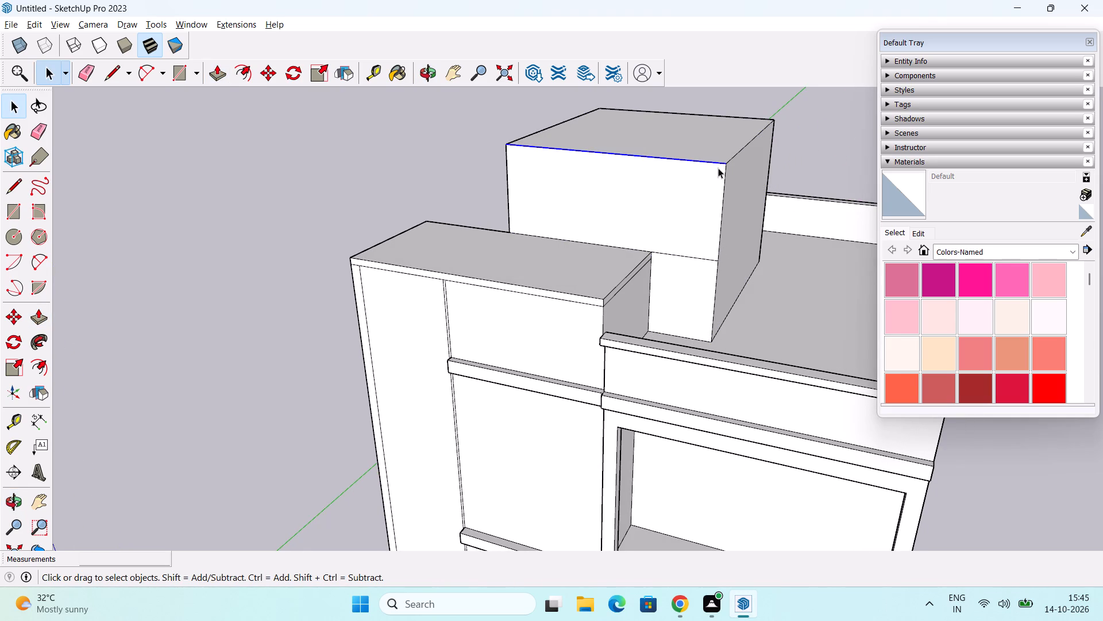
pyautogui.press(',')
pyautogui.press('BackSpace')
pyautogui.press('m')
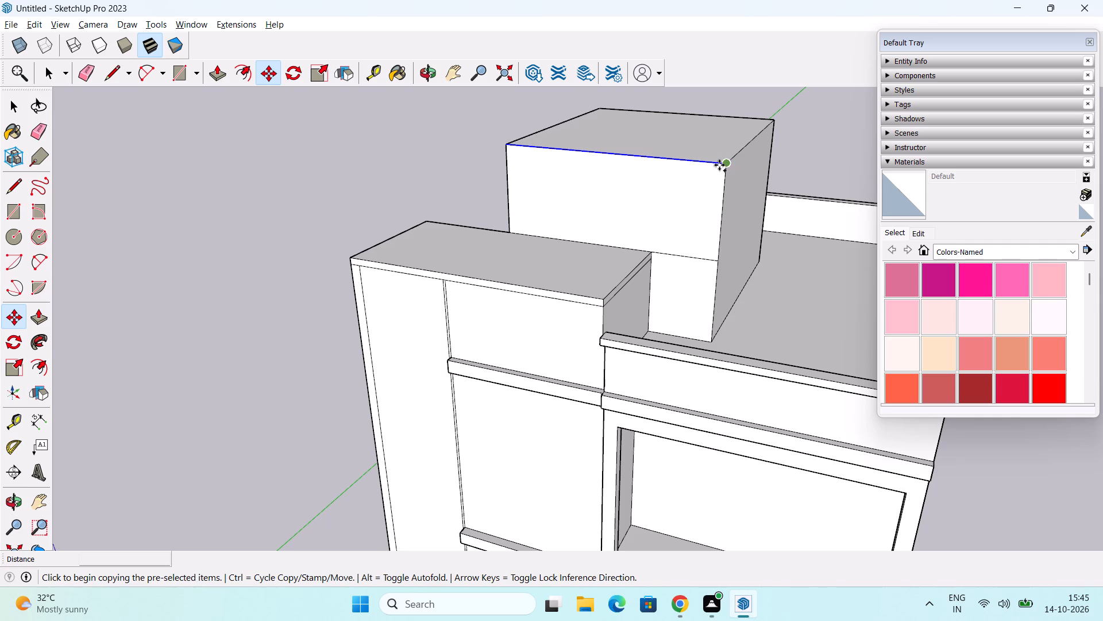
pyautogui.click(723, 164)
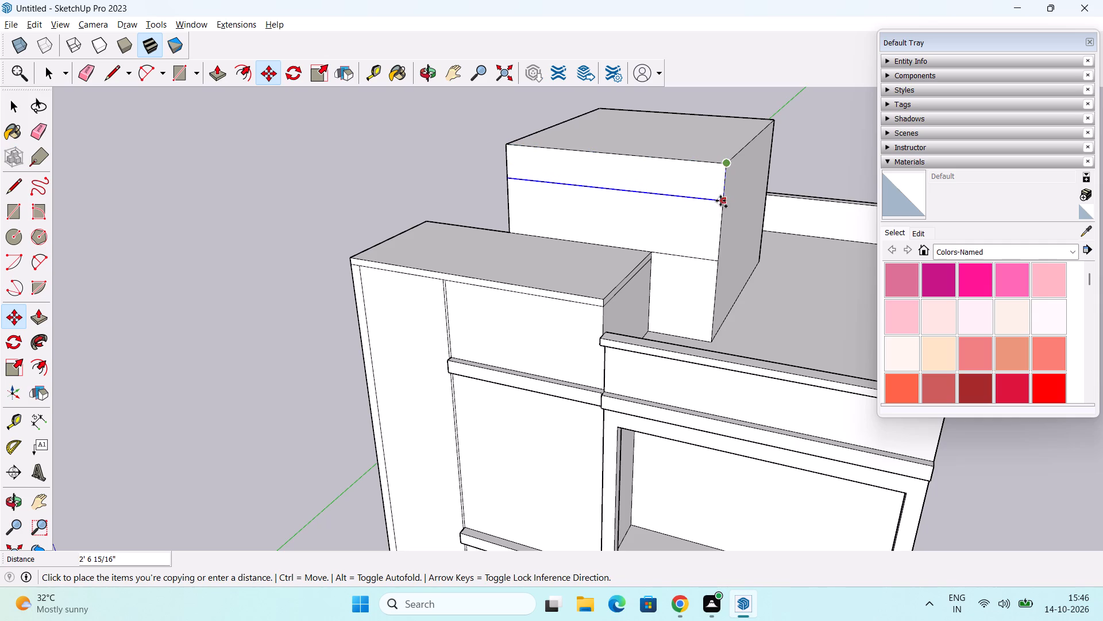
pyautogui.write("2'")
pyautogui.press('Return')
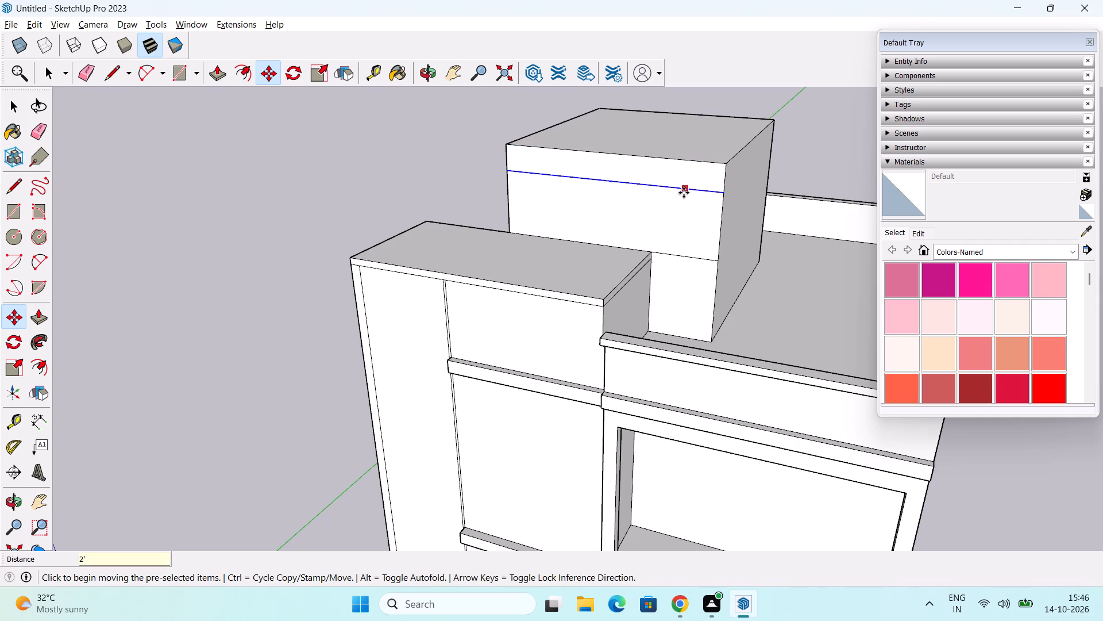
# Draw a horizontal line across the rooftop block's terrace-side face, continuing from the copied front line to the rear edge.
pyautogui.moveTo(698, 191); pyautogui.dragTo(697, 191, button='middle')
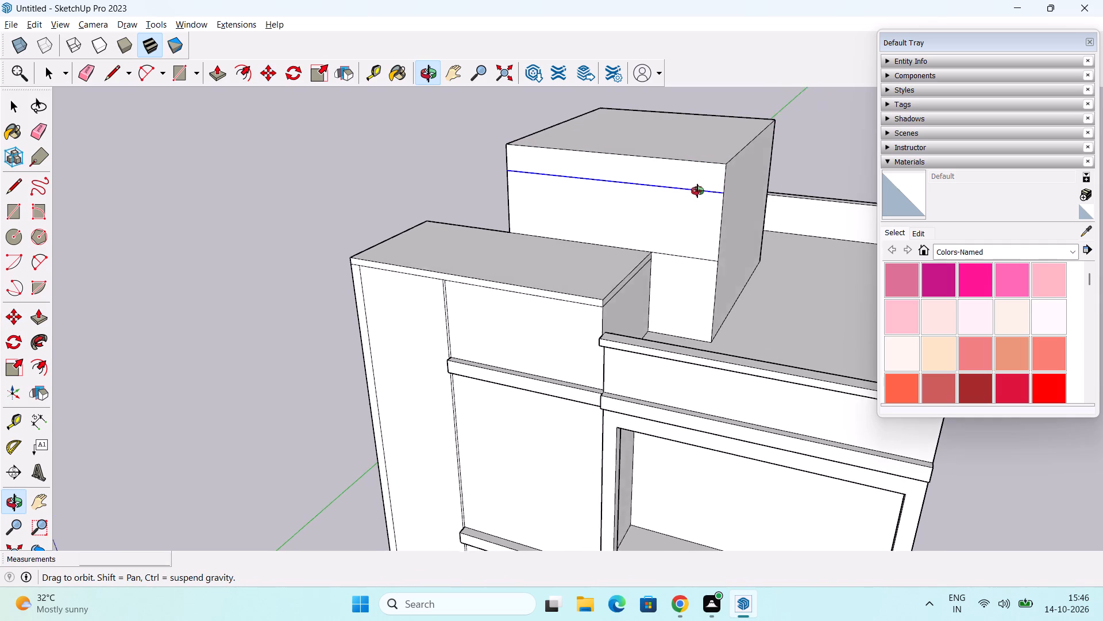
pyautogui.moveTo(697, 191); pyautogui.dragTo(653, 218, button='middle')
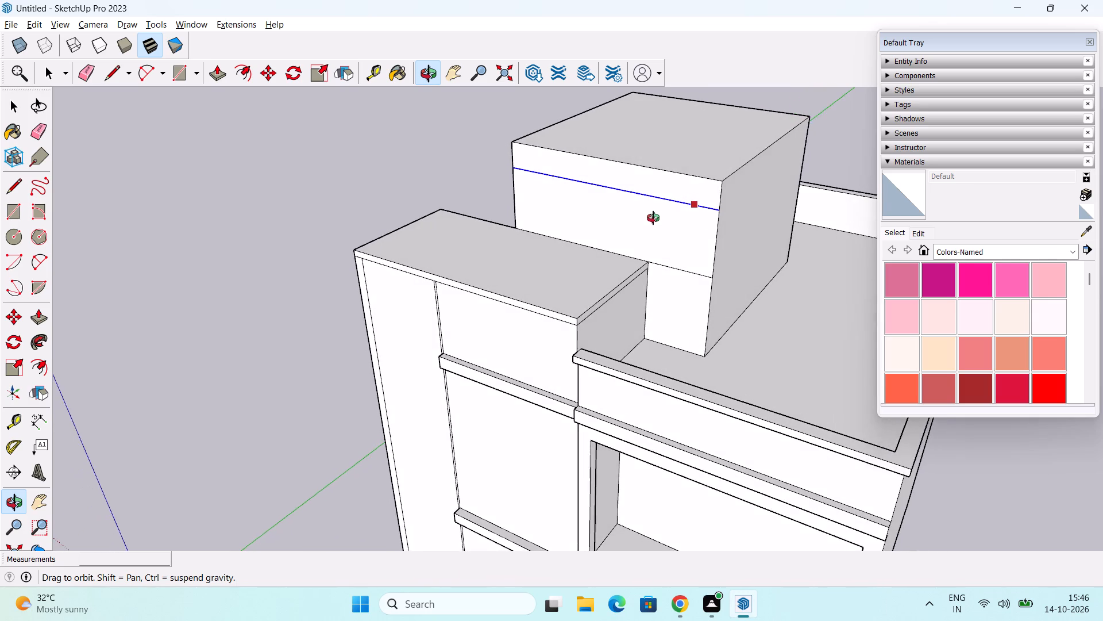
pyautogui.moveTo(653, 218); pyautogui.dragTo(638, 214, button='middle')
pyautogui.moveTo(665, 222); pyautogui.dragTo(705, 208, button='middle')
pyautogui.moveTo(670, 214); pyautogui.dragTo(704, 221, button='middle')
pyautogui.moveTo(608, 193); pyautogui.dragTo(578, 177, button='middle')
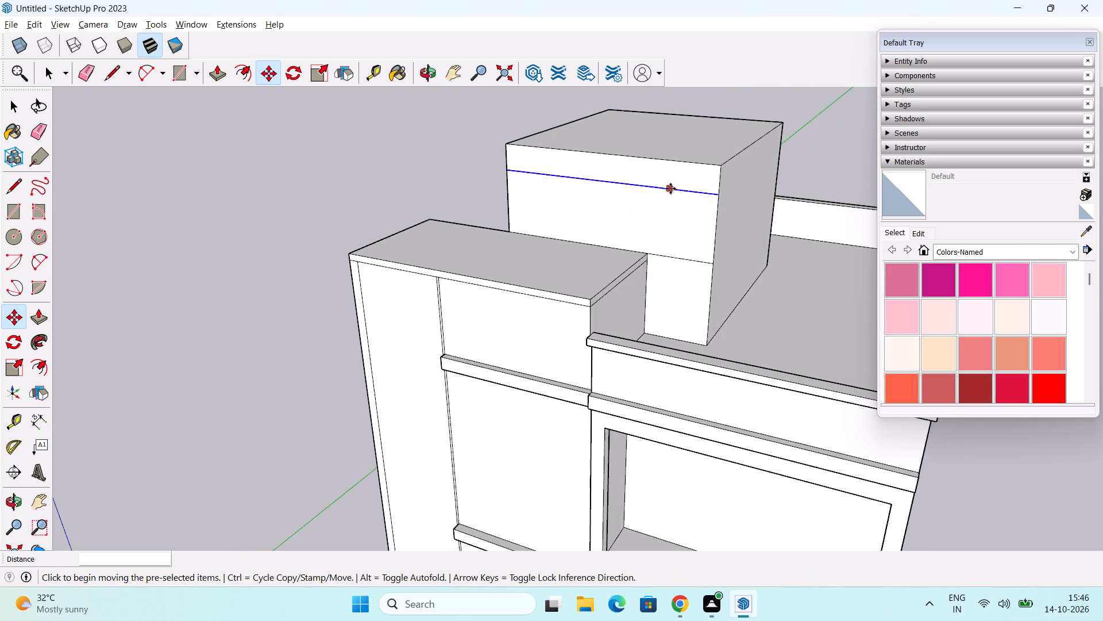
pyautogui.press('space')
pyautogui.moveTo(673, 200); pyautogui.dragTo(610, 190, button='middle')
pyautogui.press('l')
pyautogui.scroll(2, 656, 187)
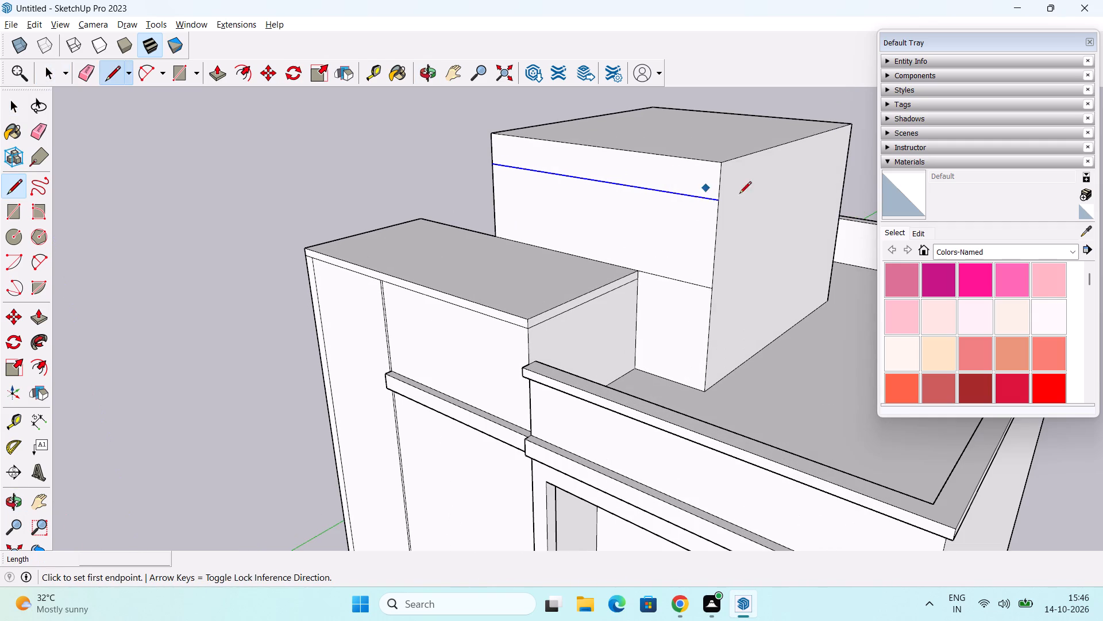
pyautogui.moveTo(715, 199); pyautogui.dragTo(722, 199)
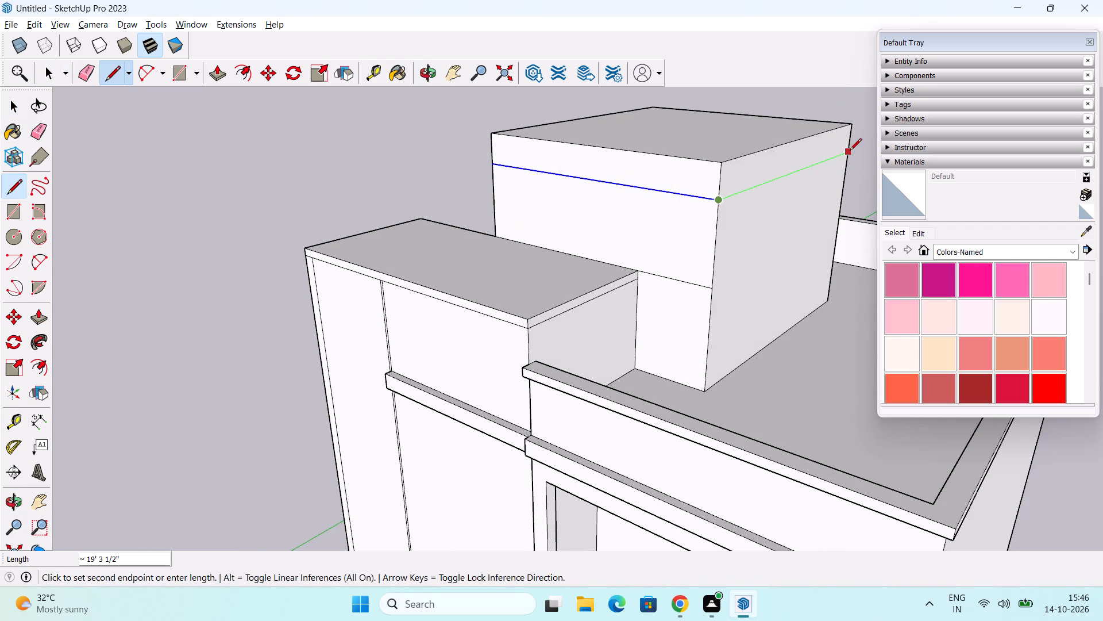
pyautogui.click(850, 151)
# Continue the copied front line with a horizontal line across the rooftop block's opposite side face to its rear edge.
pyautogui.moveTo(512, 209); pyautogui.dragTo(659, 163, button='middle')
pyautogui.moveTo(490, 187); pyautogui.dragTo(622, 182, button='middle')
pyautogui.moveTo(408, 213); pyautogui.dragTo(678, 210, button='middle')
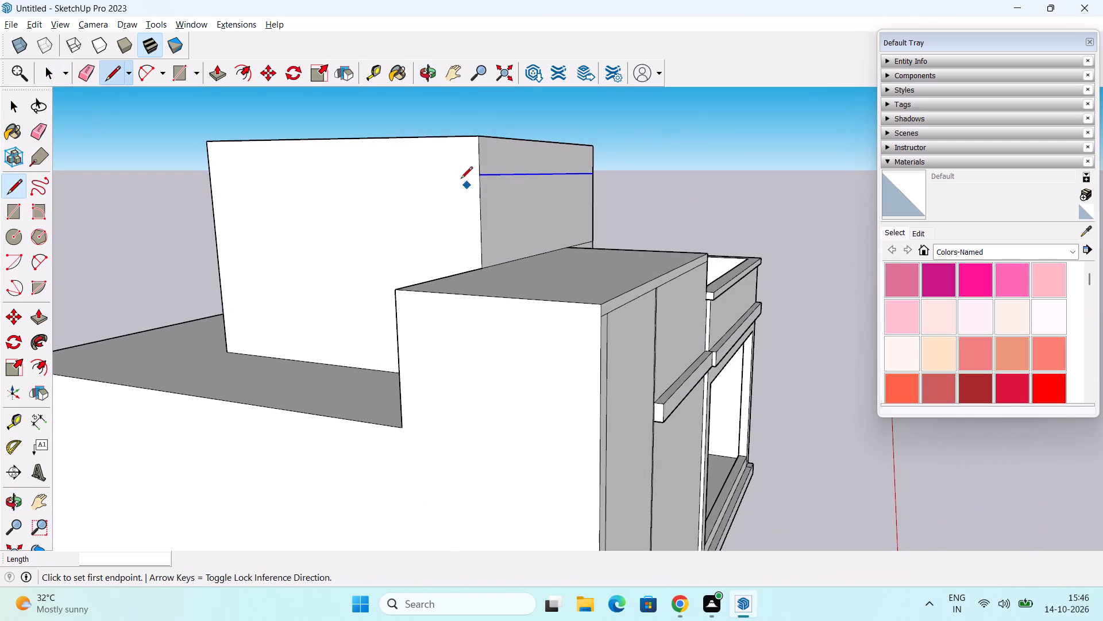
pyautogui.click(481, 176)
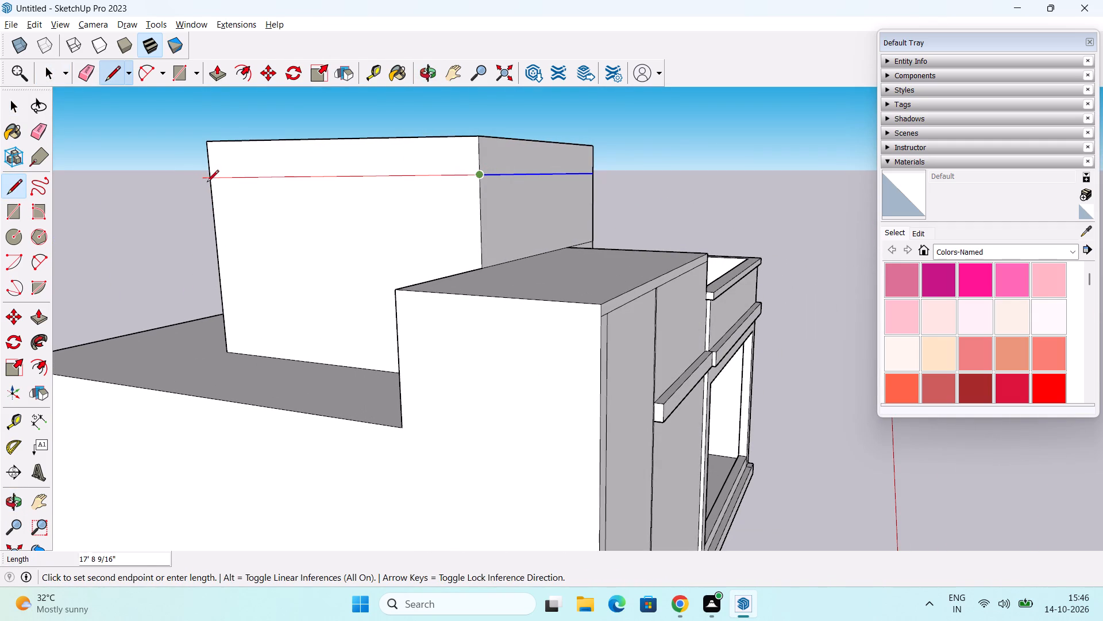
pyautogui.click(210, 172)
# Draw a horizontal line across the rooftop block's rear face, joining the ends of the two side lines.
pyautogui.moveTo(210, 198); pyautogui.dragTo(534, 182, button='middle')
pyautogui.moveTo(421, 227); pyautogui.dragTo(707, 272, button='middle')
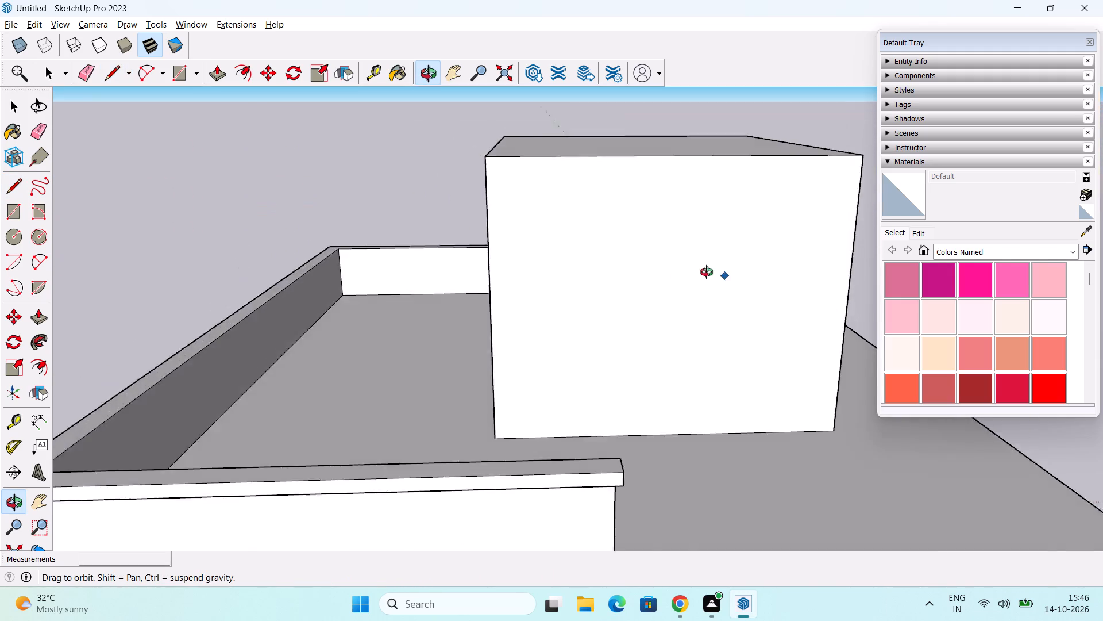
pyautogui.moveTo(707, 272); pyautogui.dragTo(775, 278, button='middle')
pyautogui.keyDown('shift'); pyautogui.moveTo(665, 269); pyautogui.dragTo(404, 293, button='middle'); pyautogui.keyUp('shift')
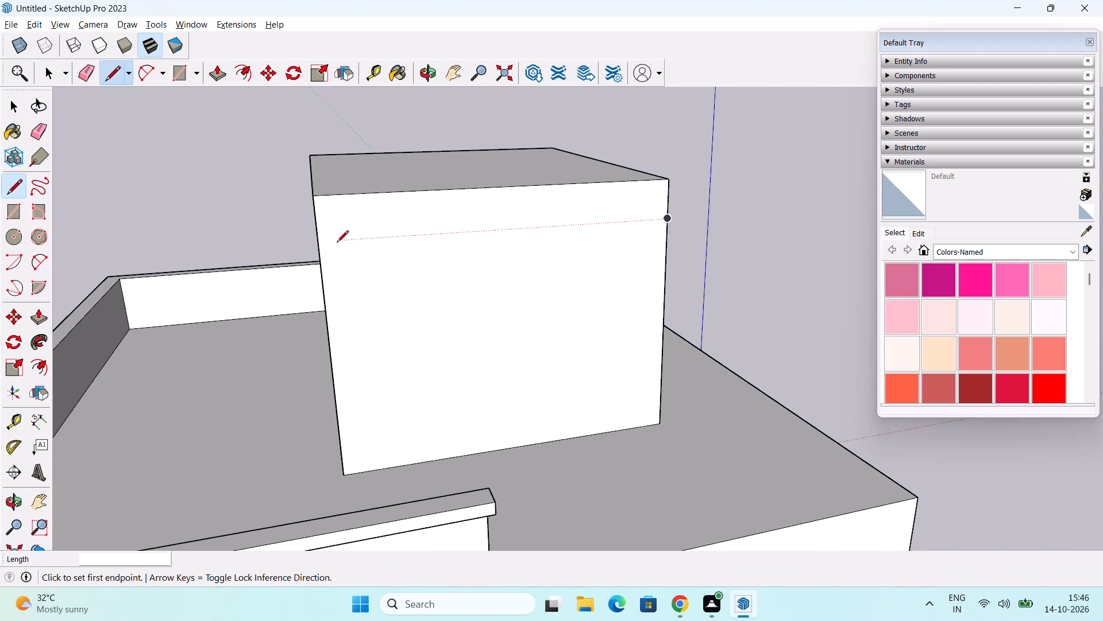
pyautogui.moveTo(350, 241); pyautogui.dragTo(450, 231, button='middle')
pyautogui.click(476, 236)
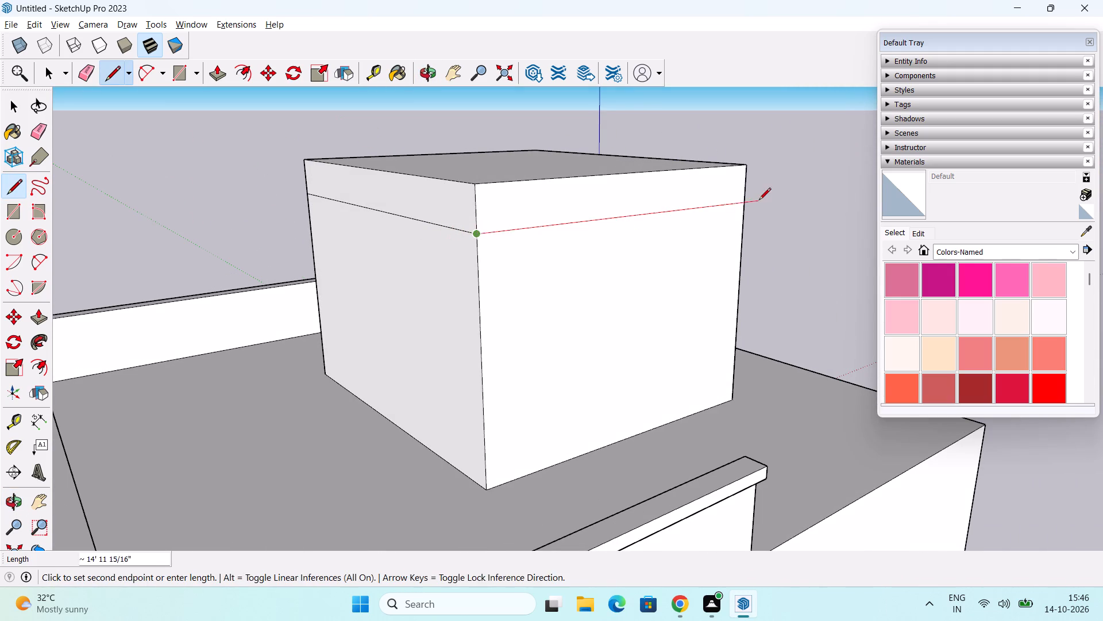
pyautogui.moveTo(712, 200); pyautogui.dragTo(493, 225, button='middle')
pyautogui.click(565, 231)
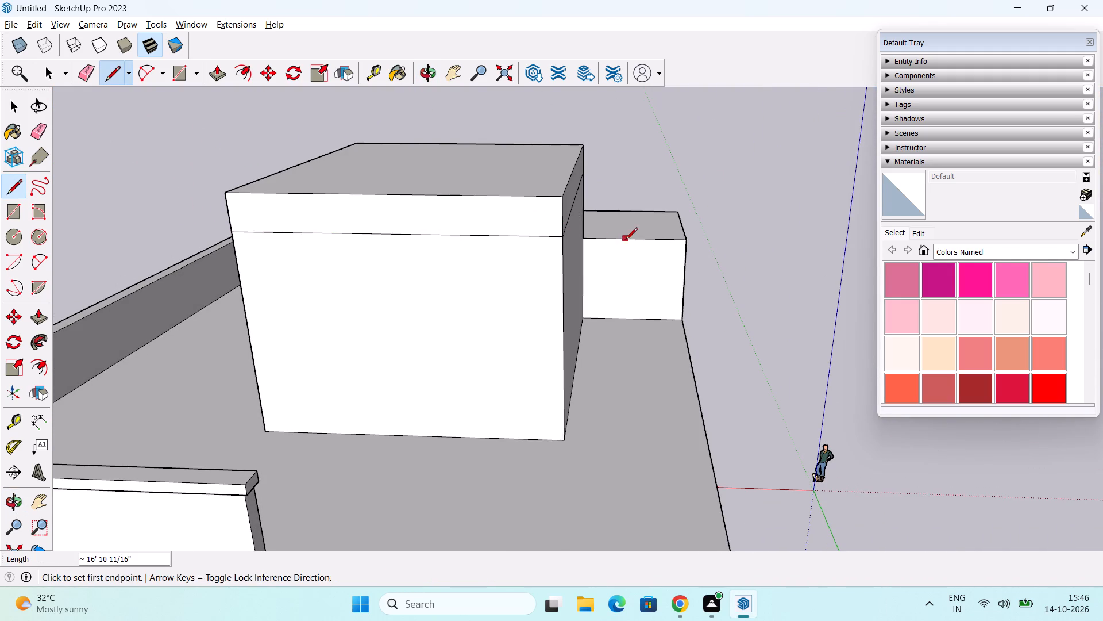
# Clear the selection and inspect the line around the rooftop block from the side, front and above.
pyautogui.moveTo(610, 240); pyautogui.dragTo(429, 247, button='middle')
pyautogui.moveTo(530, 228); pyautogui.dragTo(393, 229, button='middle')
pyautogui.moveTo(488, 213); pyautogui.dragTo(394, 219, button='middle')
pyautogui.press('space')
pyautogui.scroll(-2, 571, 152)
pyautogui.moveTo(549, 156); pyautogui.dragTo(345, 191, button='middle')
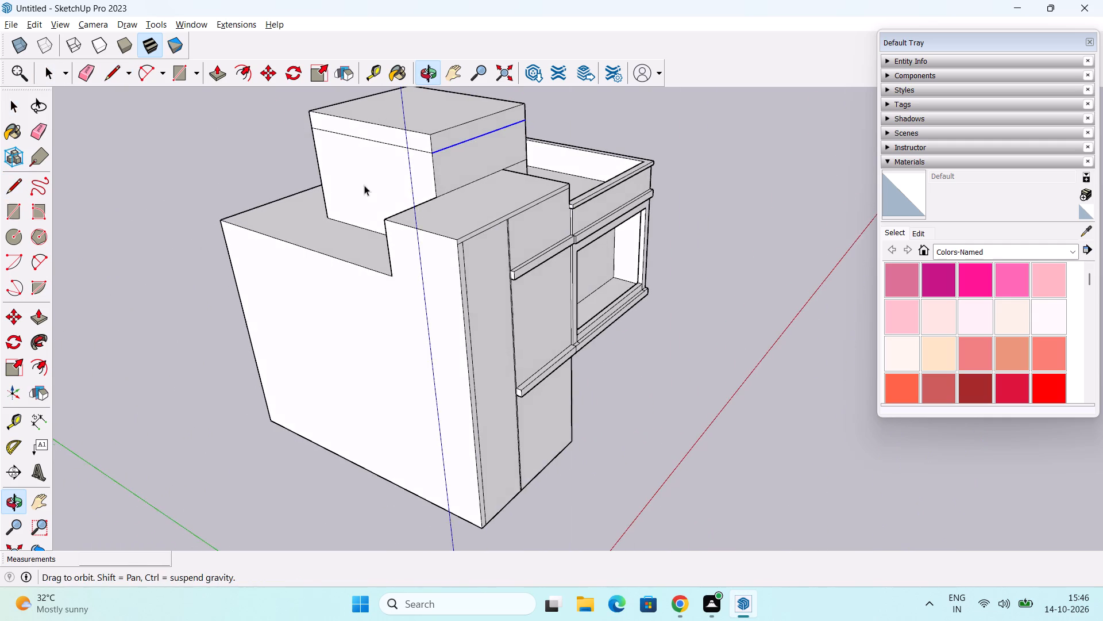
pyautogui.moveTo(750, 165); pyautogui.dragTo(610, 336, button='middle')
pyautogui.click(630, 303)
pyautogui.moveTo(604, 316); pyautogui.dragTo(445, 359, button='middle')
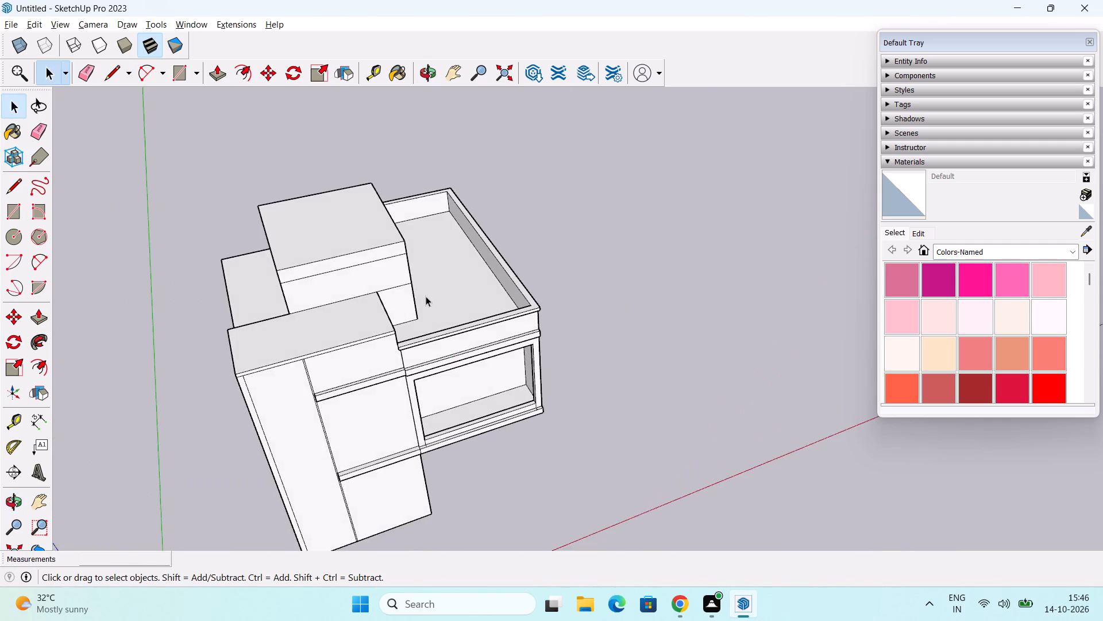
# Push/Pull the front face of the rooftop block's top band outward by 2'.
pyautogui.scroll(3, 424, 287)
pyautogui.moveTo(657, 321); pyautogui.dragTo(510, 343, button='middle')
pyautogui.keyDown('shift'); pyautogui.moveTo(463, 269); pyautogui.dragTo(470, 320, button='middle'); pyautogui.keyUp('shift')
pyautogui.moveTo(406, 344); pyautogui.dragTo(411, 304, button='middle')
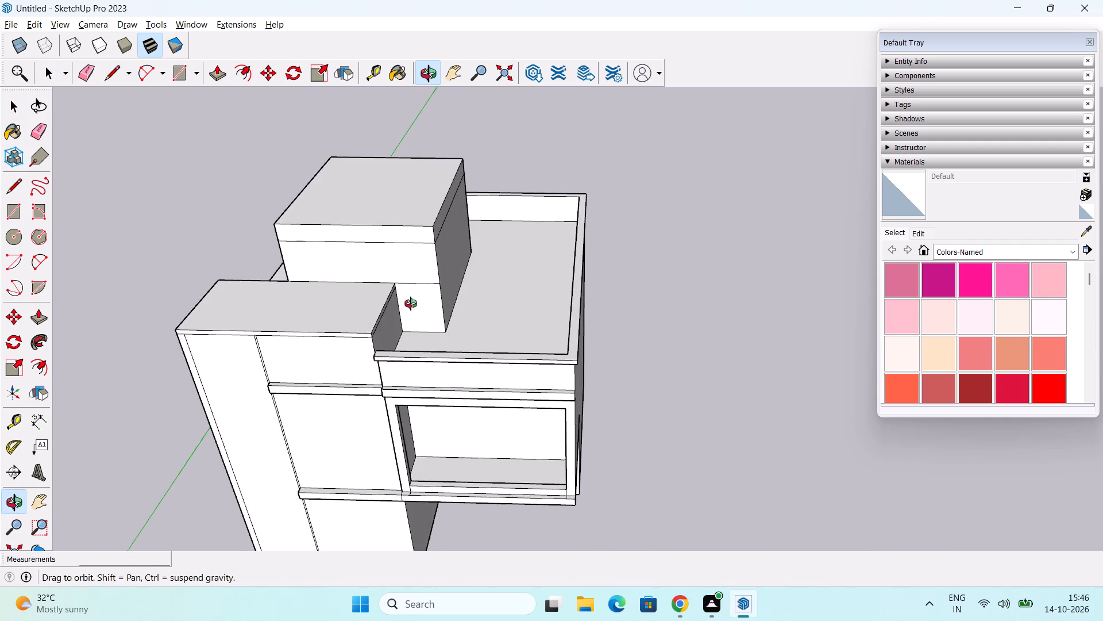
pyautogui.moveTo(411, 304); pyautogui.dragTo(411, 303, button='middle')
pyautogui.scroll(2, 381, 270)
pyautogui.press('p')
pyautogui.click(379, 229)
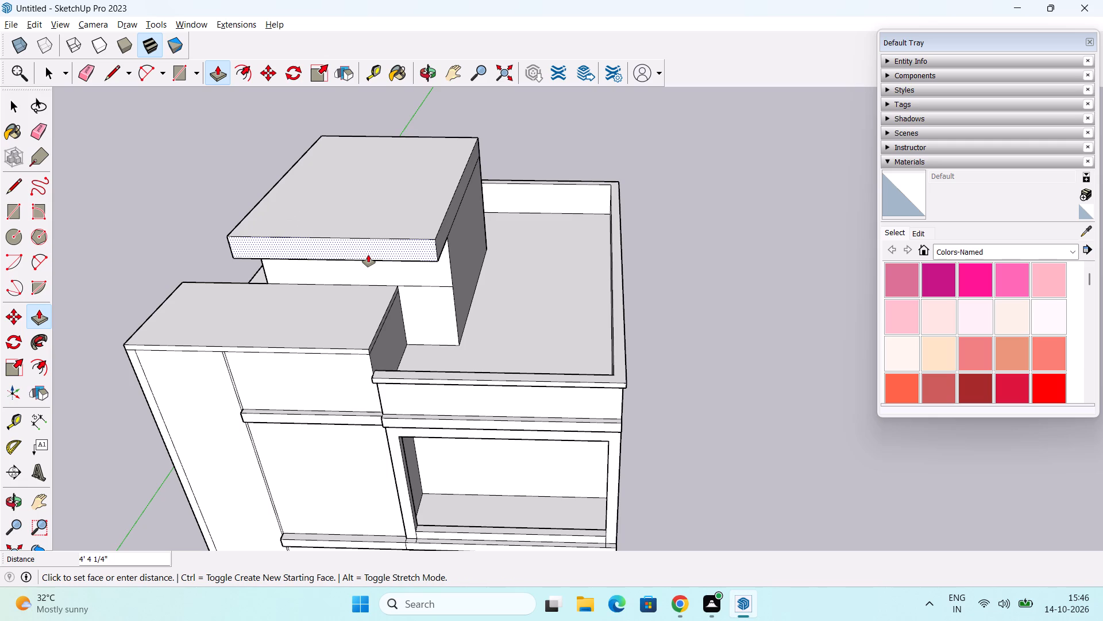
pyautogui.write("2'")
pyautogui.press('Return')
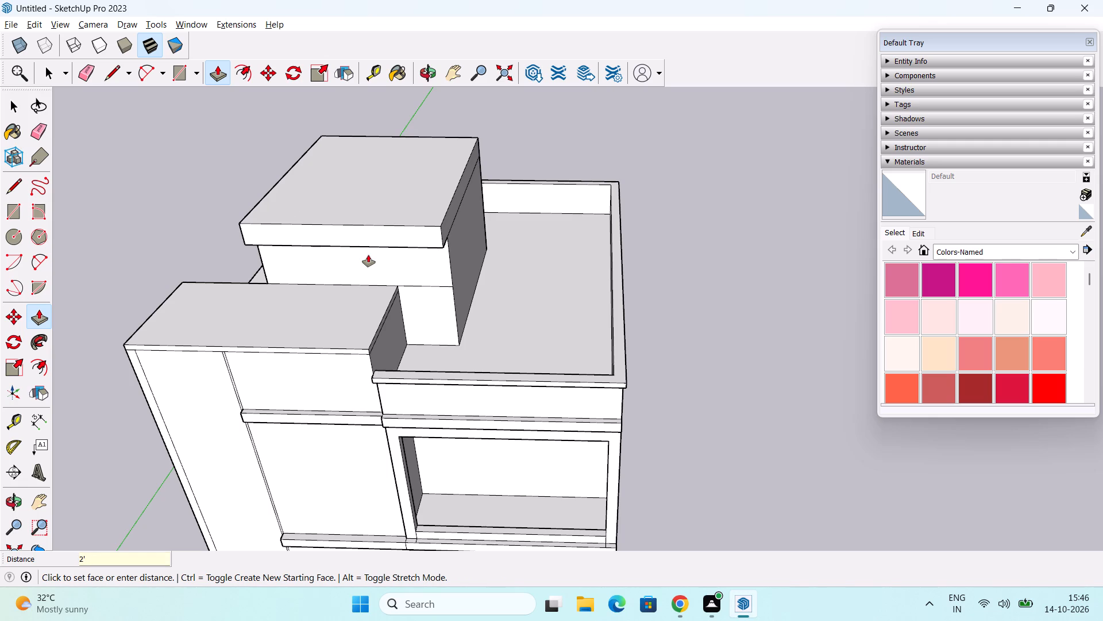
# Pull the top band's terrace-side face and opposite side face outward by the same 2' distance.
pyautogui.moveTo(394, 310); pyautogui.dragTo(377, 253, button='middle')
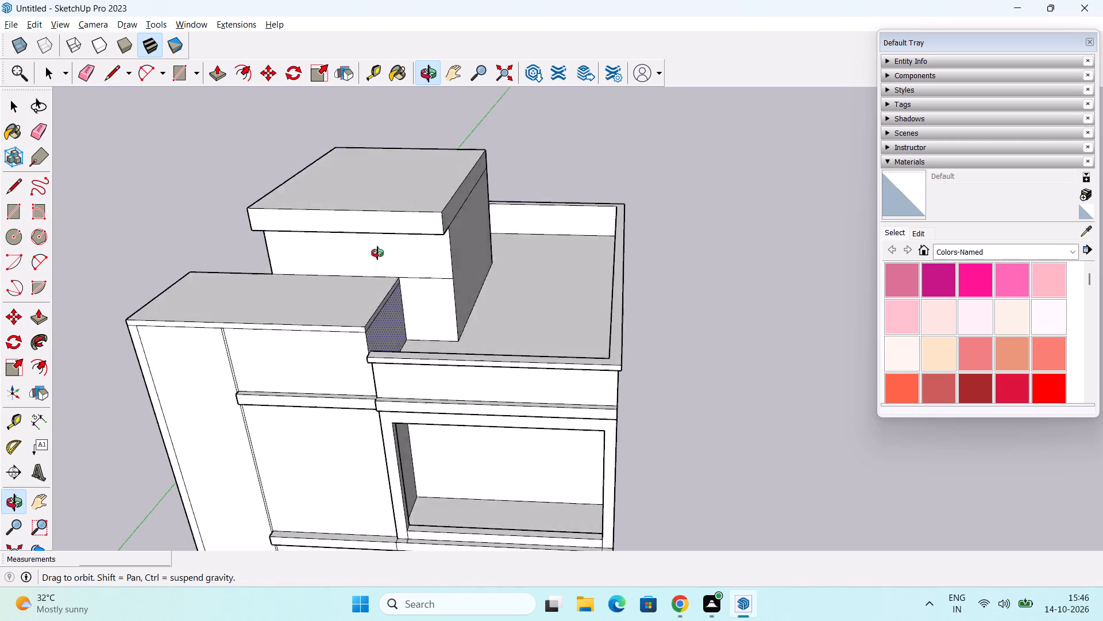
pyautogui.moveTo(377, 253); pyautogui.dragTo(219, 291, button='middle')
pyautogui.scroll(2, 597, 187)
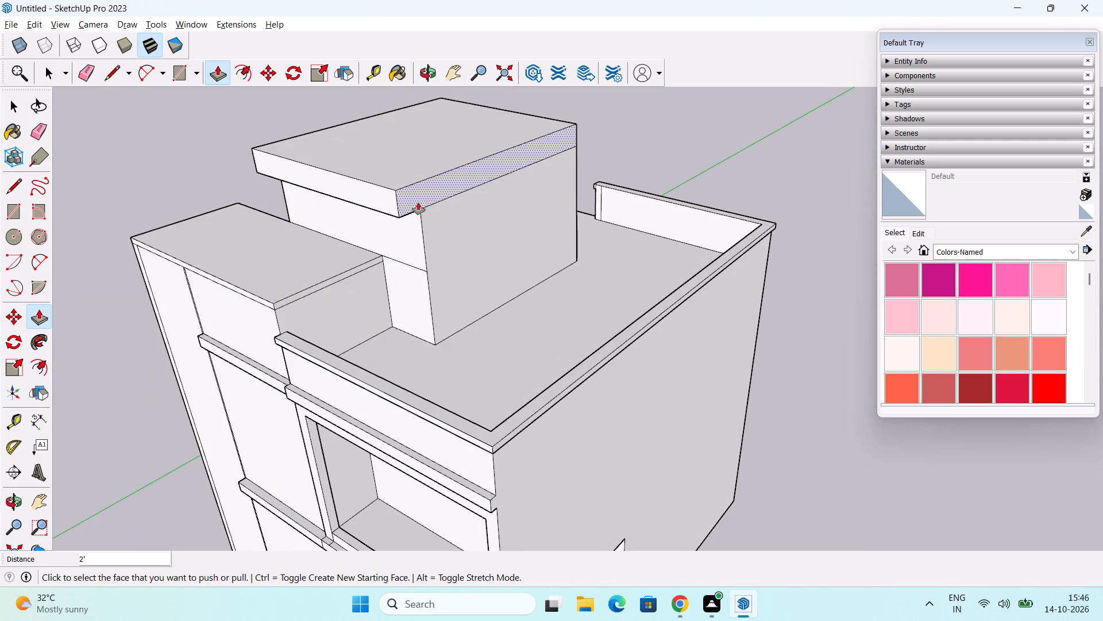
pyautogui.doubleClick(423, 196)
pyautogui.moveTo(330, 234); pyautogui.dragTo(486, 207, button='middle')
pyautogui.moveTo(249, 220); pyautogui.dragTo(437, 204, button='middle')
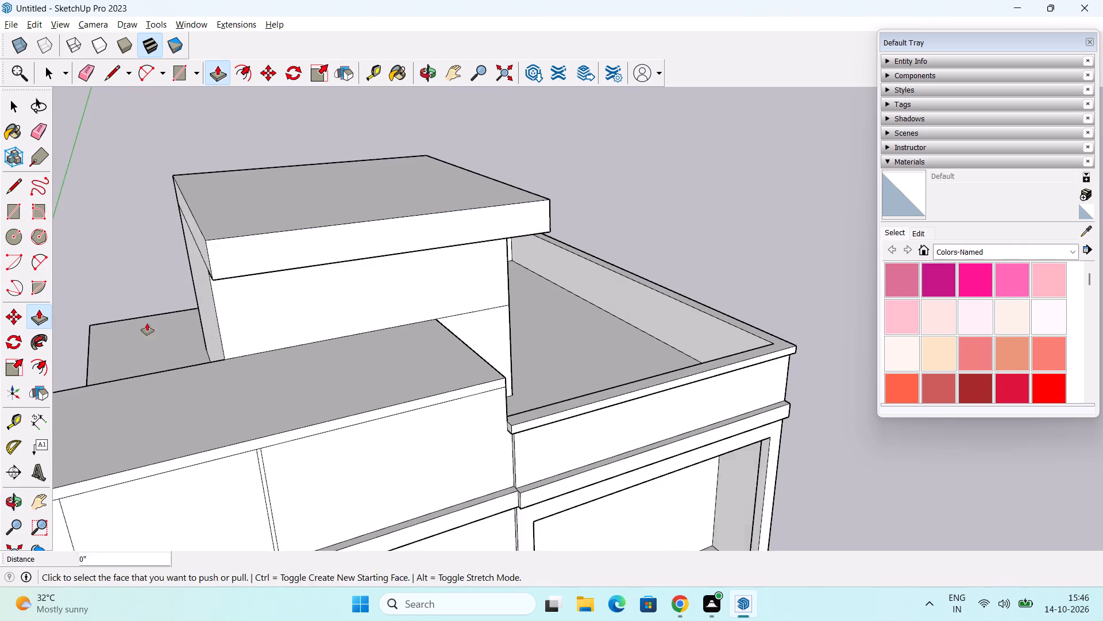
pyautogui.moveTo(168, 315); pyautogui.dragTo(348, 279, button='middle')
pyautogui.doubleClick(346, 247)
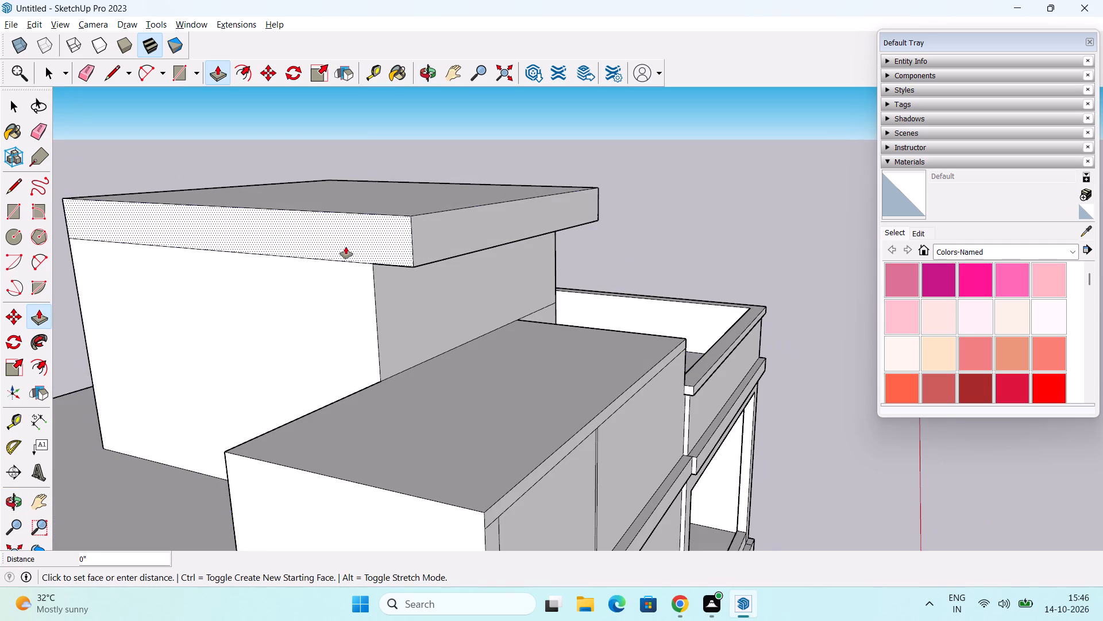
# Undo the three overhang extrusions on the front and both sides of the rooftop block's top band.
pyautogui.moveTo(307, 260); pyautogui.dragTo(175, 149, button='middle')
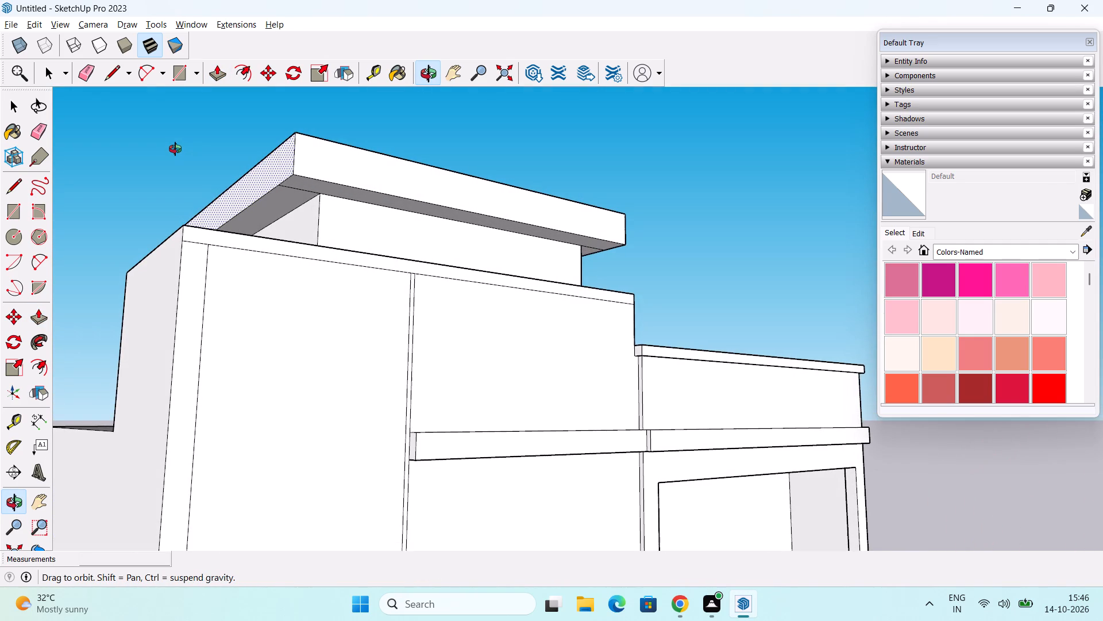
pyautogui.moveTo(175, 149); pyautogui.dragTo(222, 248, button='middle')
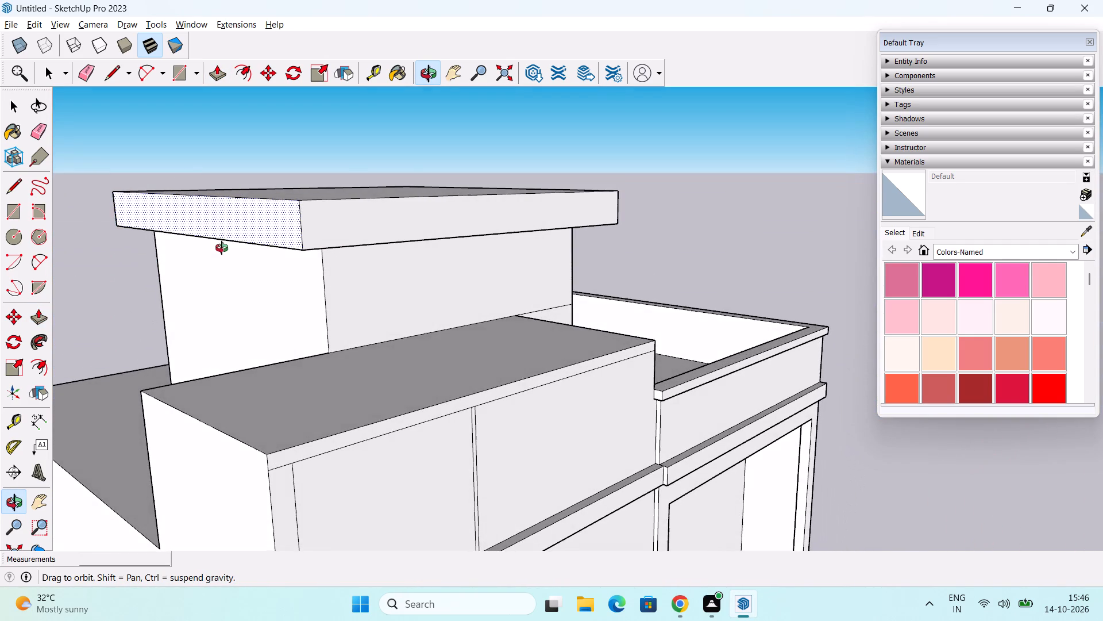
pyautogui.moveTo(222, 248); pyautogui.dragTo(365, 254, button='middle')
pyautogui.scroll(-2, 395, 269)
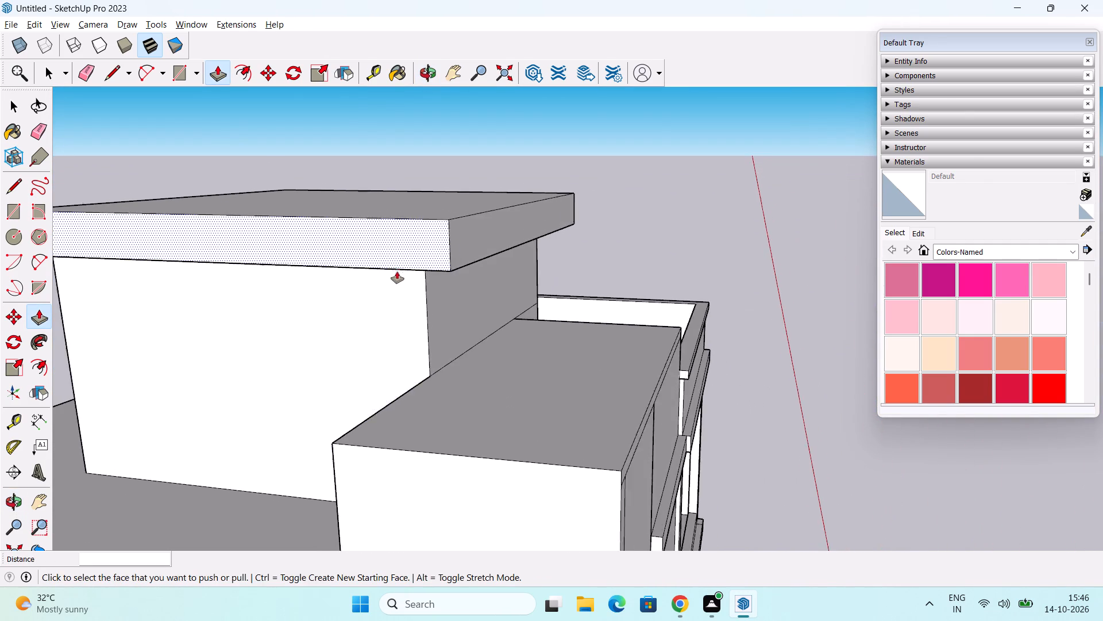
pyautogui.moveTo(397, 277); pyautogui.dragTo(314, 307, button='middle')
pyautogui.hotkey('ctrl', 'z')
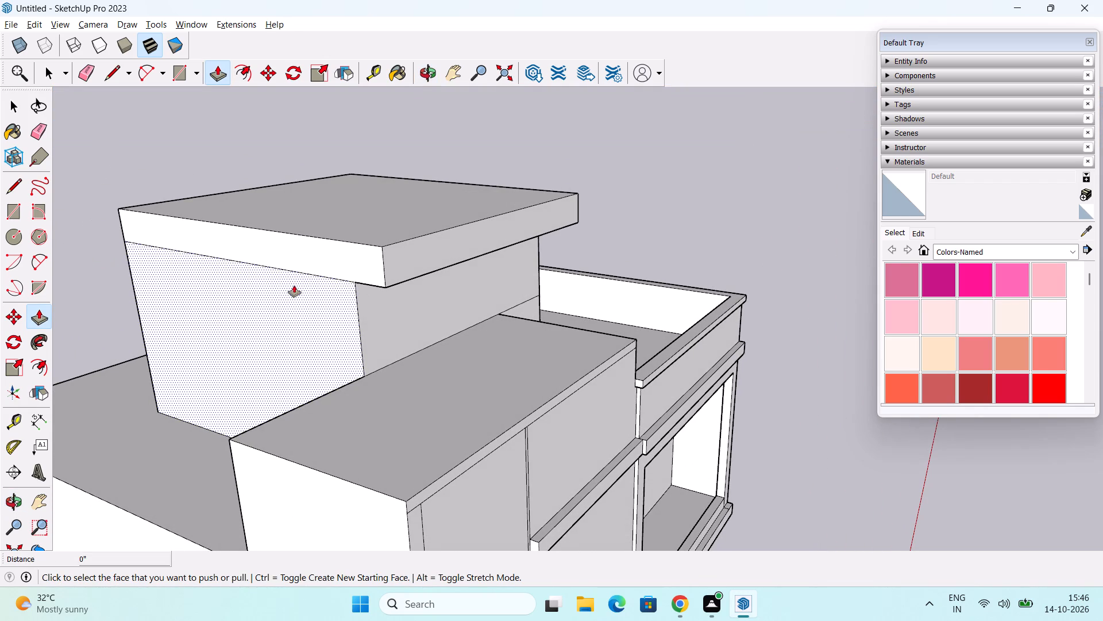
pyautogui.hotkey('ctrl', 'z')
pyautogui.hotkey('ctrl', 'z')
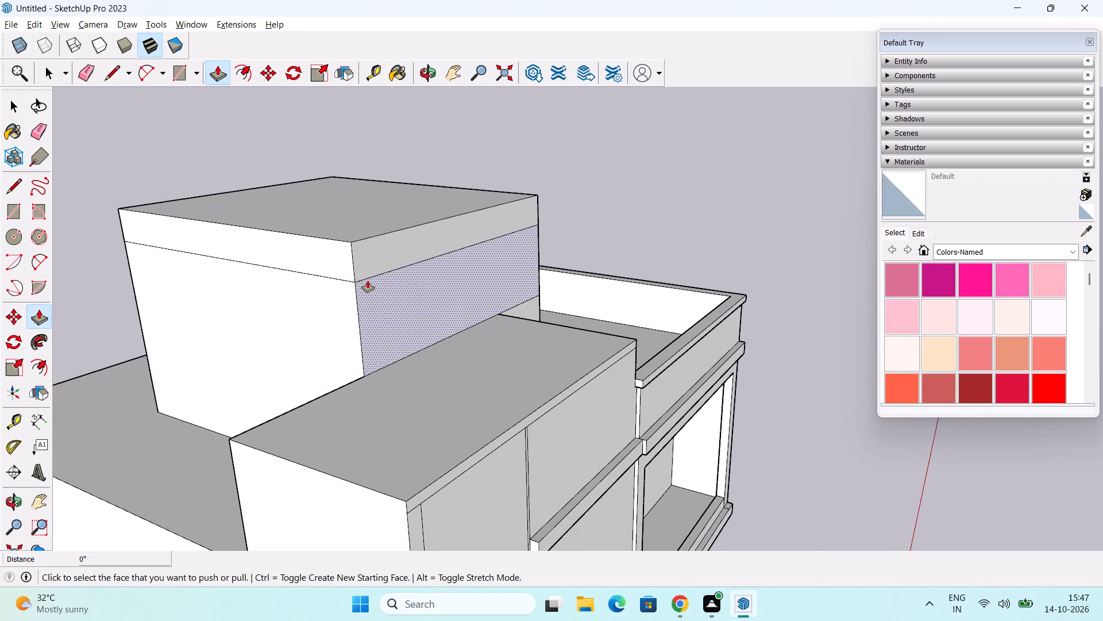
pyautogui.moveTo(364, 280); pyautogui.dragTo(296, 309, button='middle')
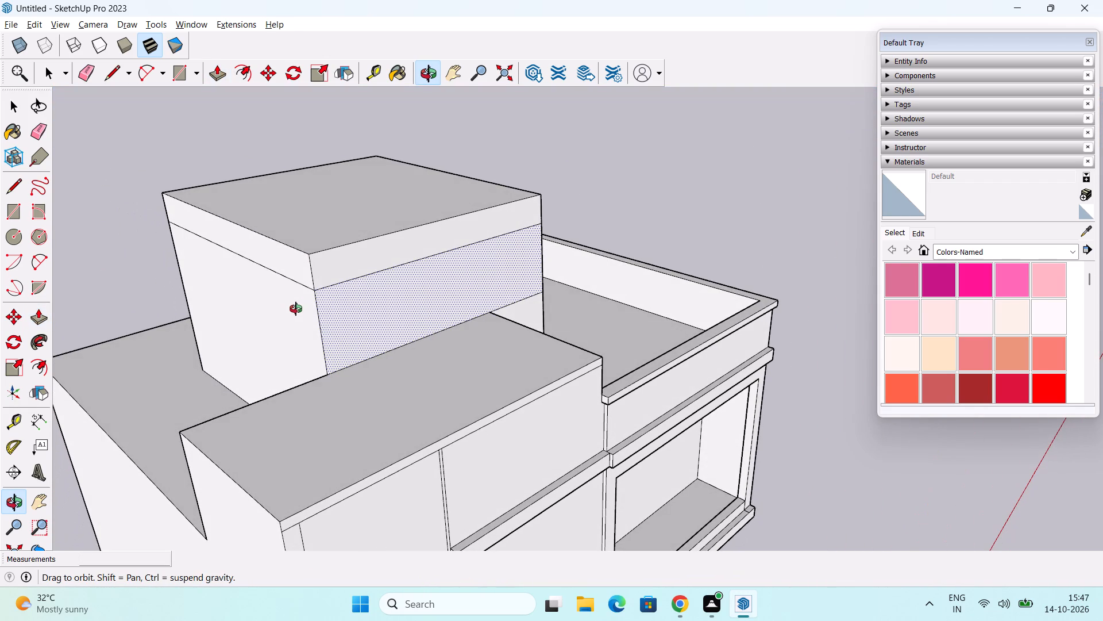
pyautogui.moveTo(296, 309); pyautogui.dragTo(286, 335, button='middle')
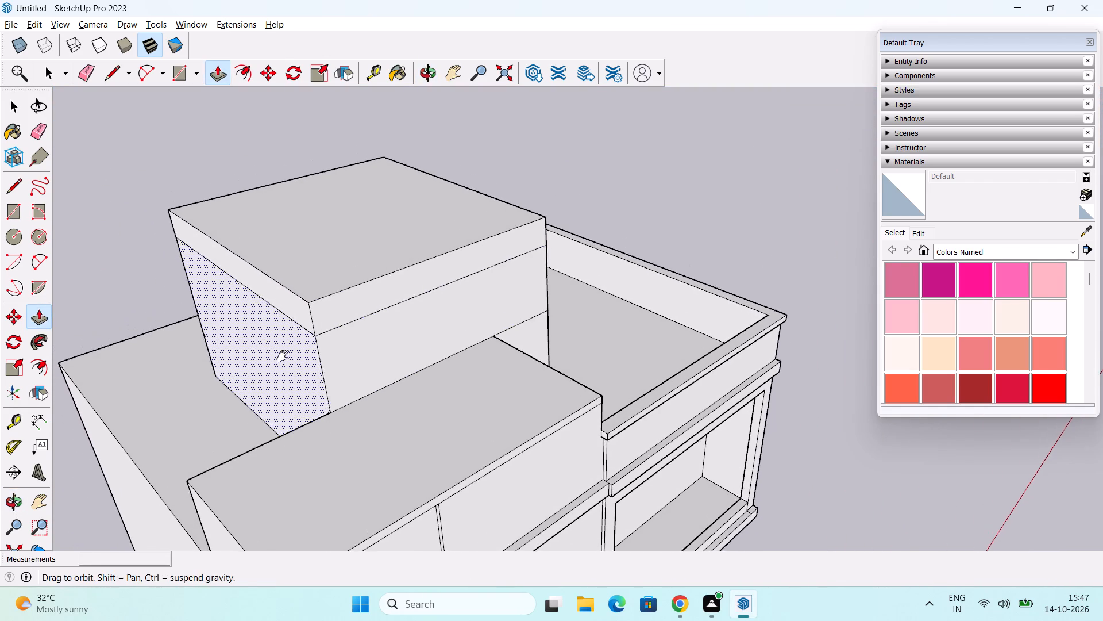
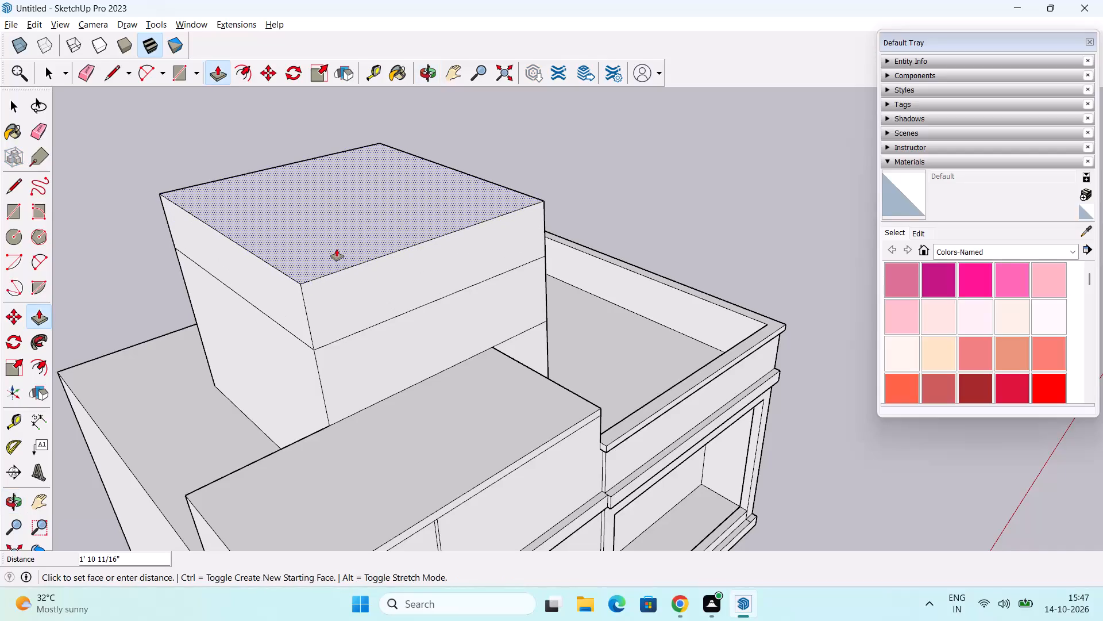
# Raise the rooftop block's top face by 2' with Push/Pull.
pyautogui.write("2'")
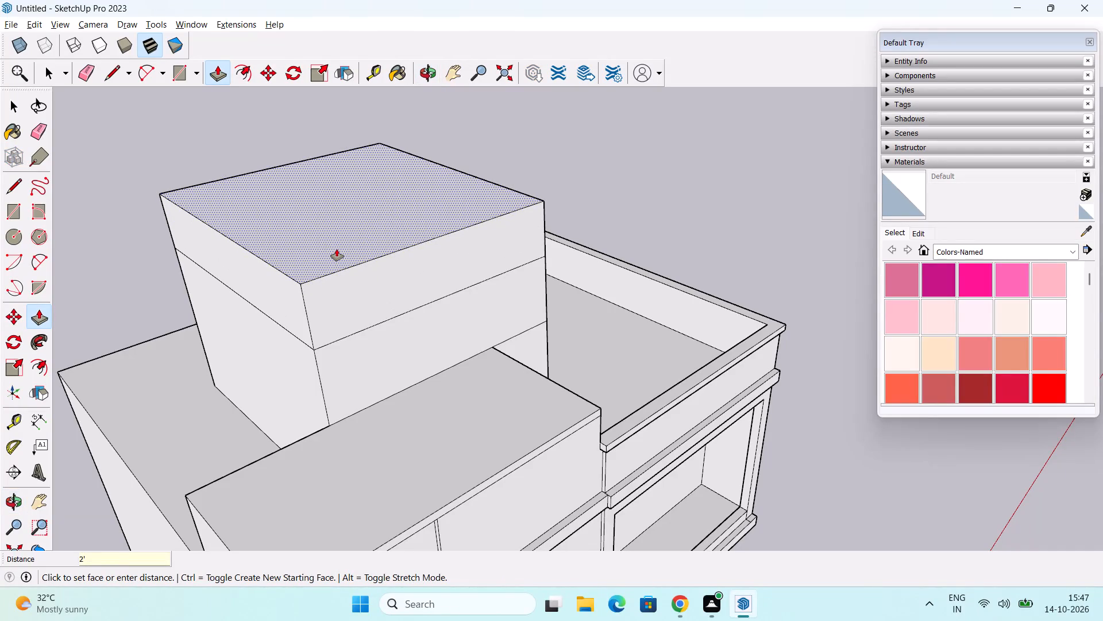
pyautogui.press('Return')
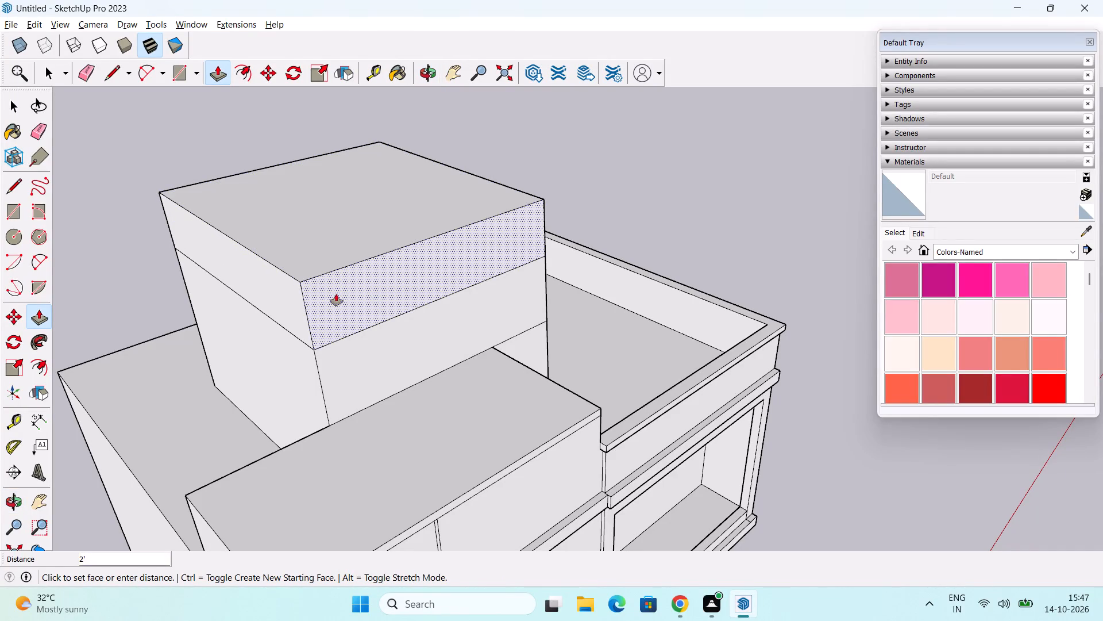
pyautogui.press('space')
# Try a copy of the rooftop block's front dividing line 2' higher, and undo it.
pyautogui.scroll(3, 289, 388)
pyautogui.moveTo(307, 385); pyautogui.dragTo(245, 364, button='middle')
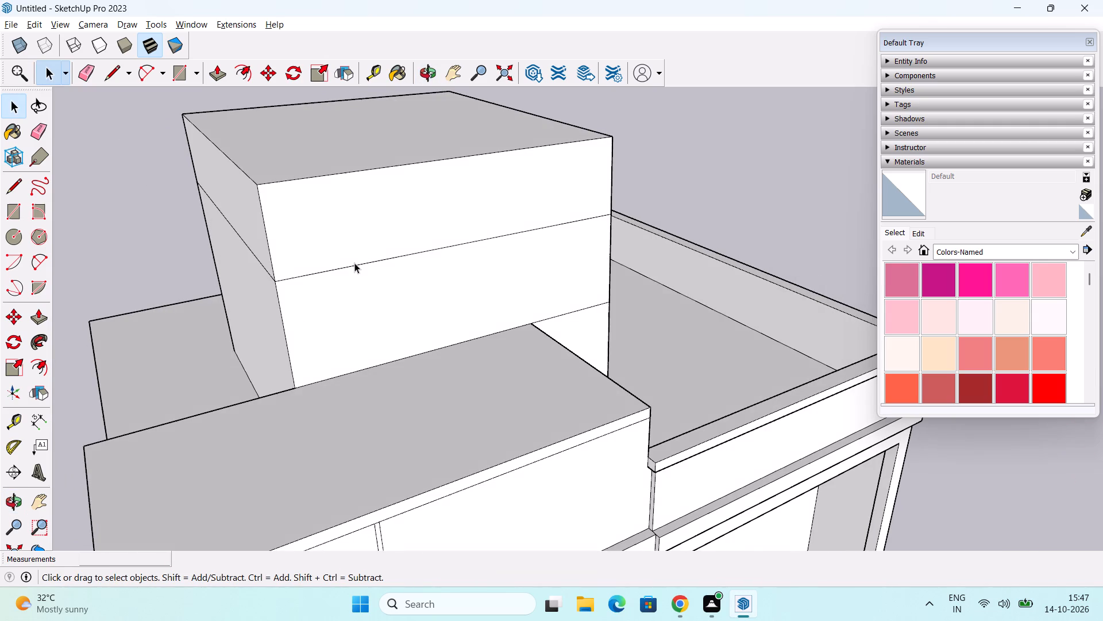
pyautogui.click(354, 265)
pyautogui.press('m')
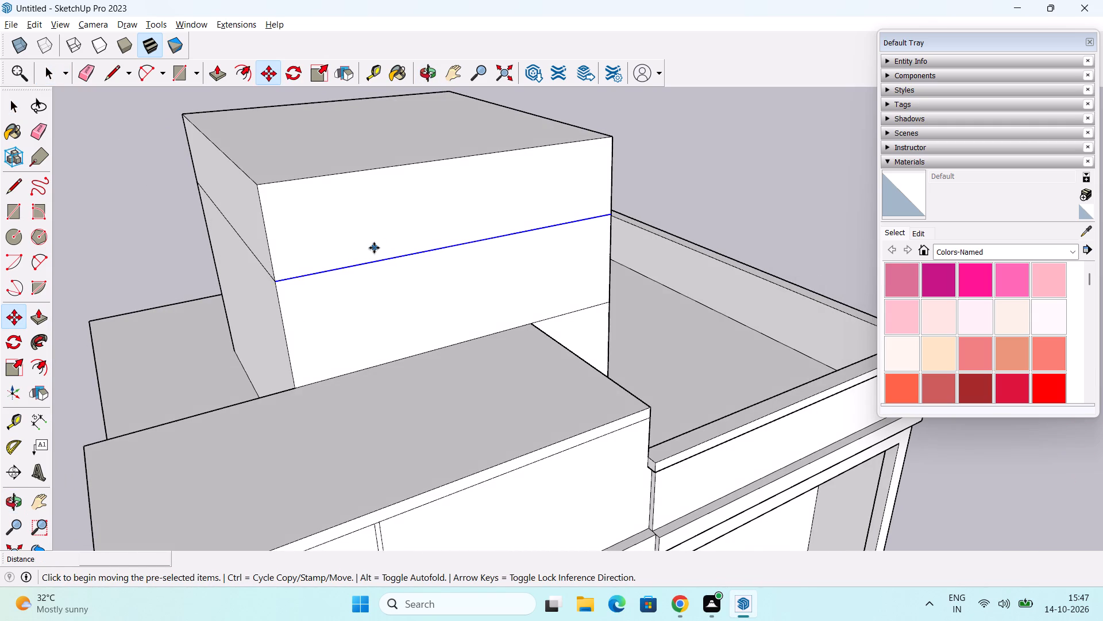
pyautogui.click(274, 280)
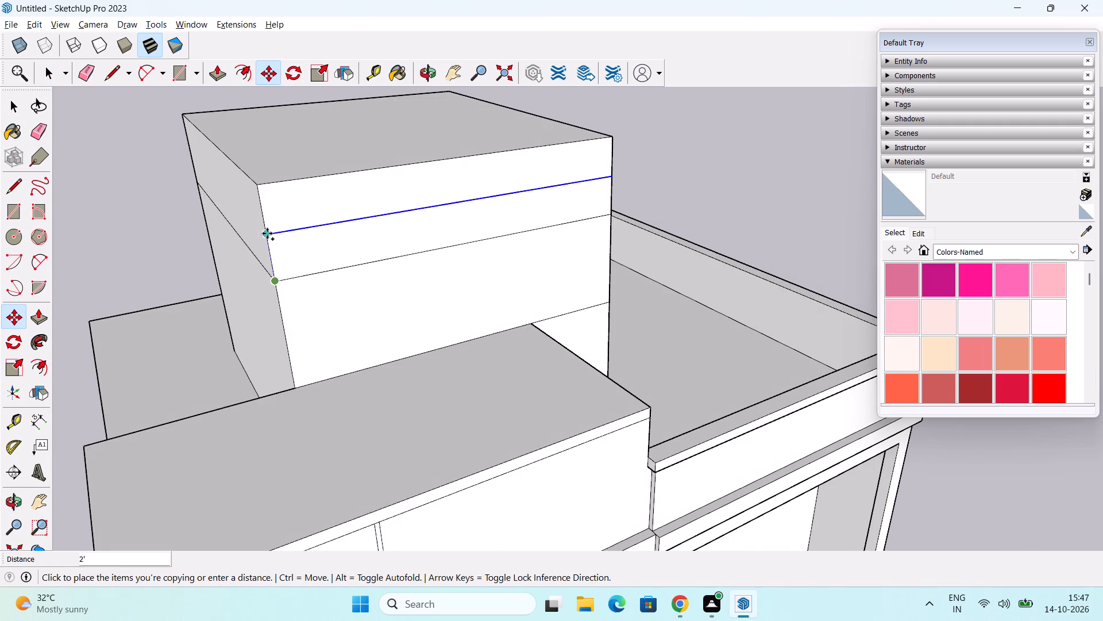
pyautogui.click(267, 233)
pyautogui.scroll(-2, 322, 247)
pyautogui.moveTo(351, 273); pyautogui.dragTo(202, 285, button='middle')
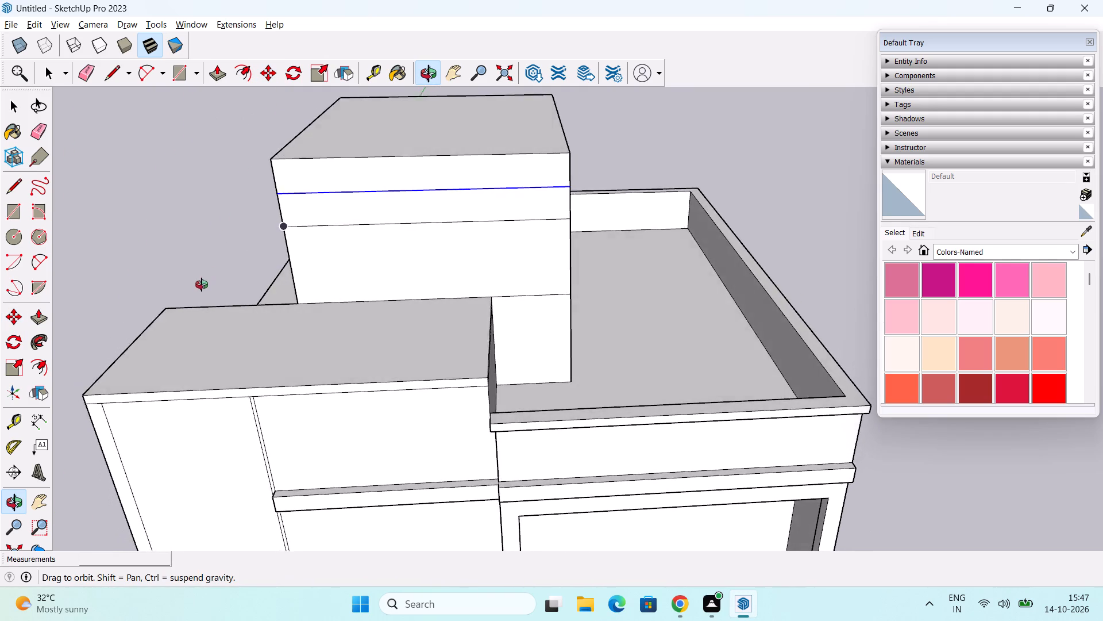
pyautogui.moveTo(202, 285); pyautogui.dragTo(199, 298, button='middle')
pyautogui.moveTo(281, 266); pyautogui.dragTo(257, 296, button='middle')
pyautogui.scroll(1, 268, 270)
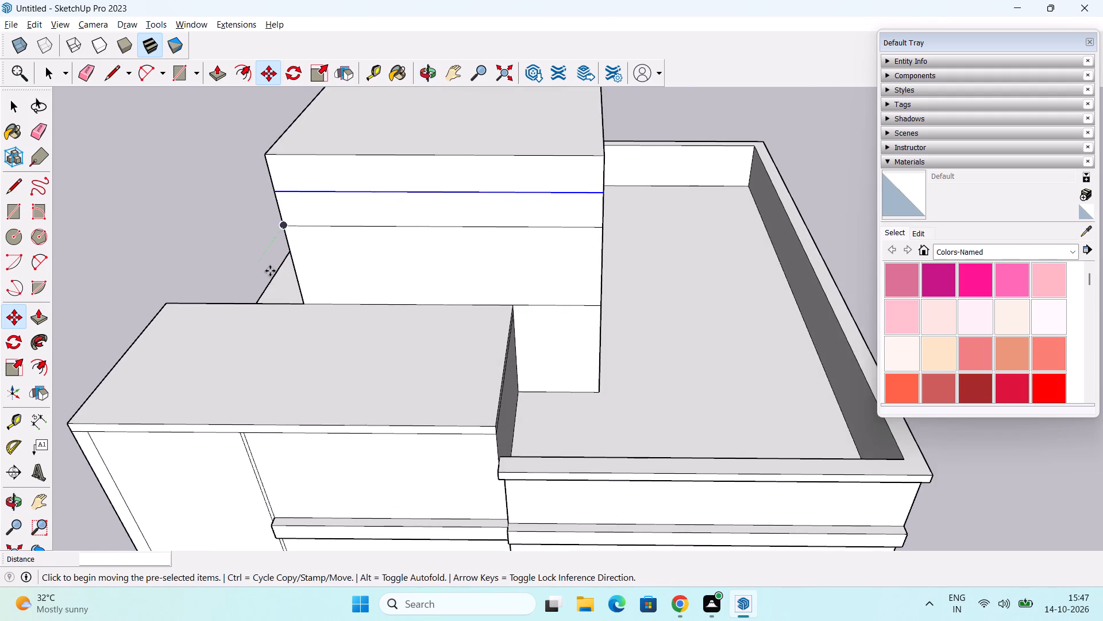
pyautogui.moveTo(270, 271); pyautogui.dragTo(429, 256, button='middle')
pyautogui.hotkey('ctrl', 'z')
# Copy the dividing line on the rooftop block's front face 1' upward along the corner edge.
pyautogui.press('space')
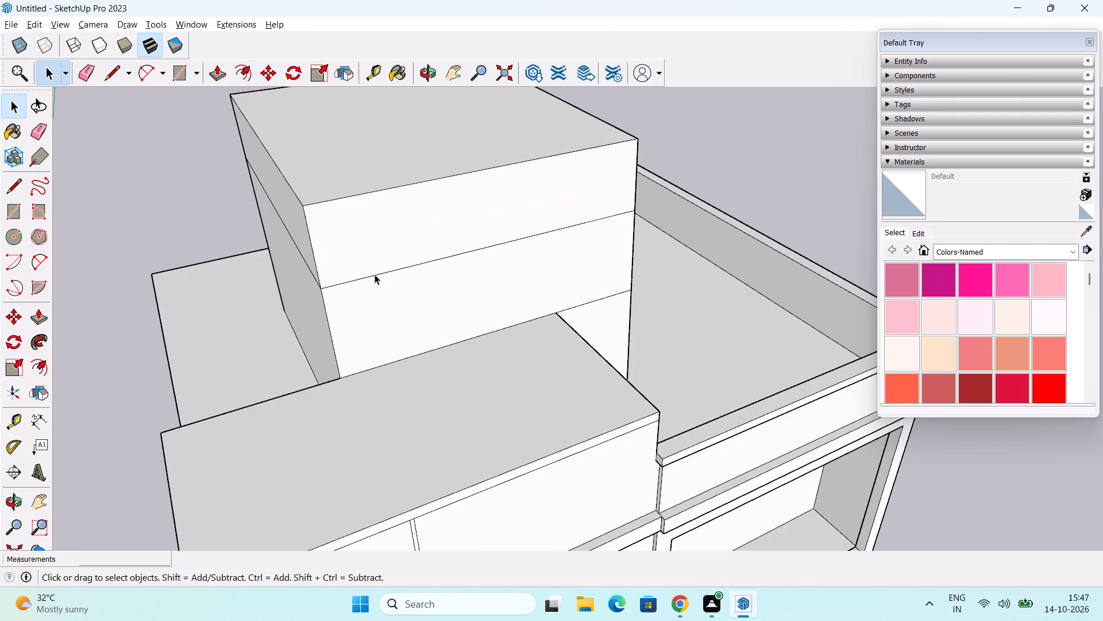
pyautogui.click(375, 274)
pyautogui.press('m')
pyautogui.scroll(1, 308, 287)
pyautogui.click(322, 290)
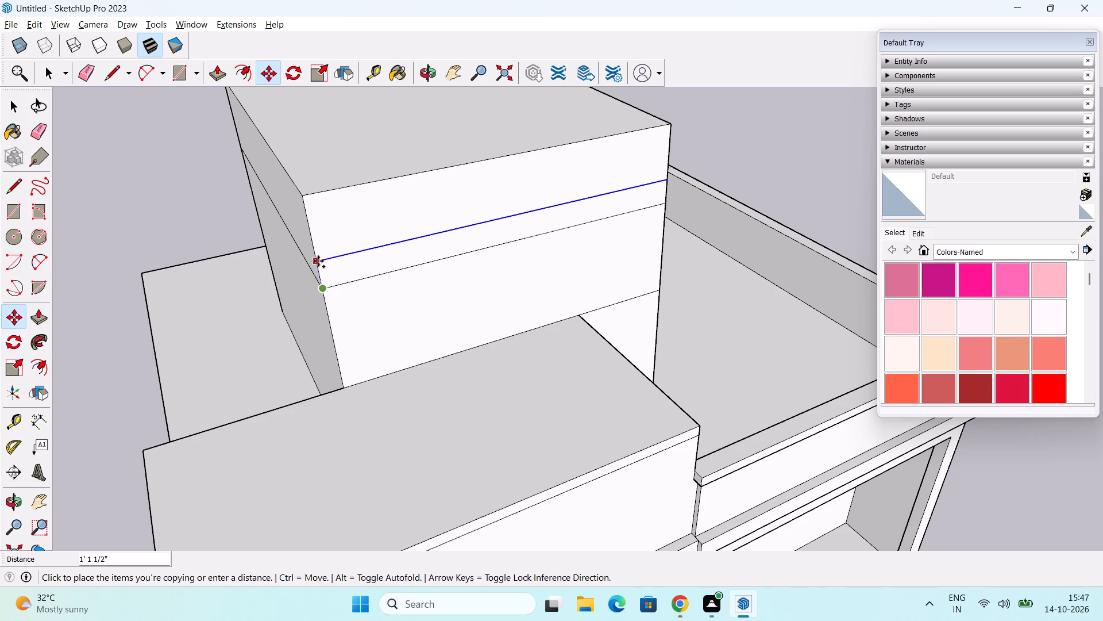
pyautogui.write("1'")
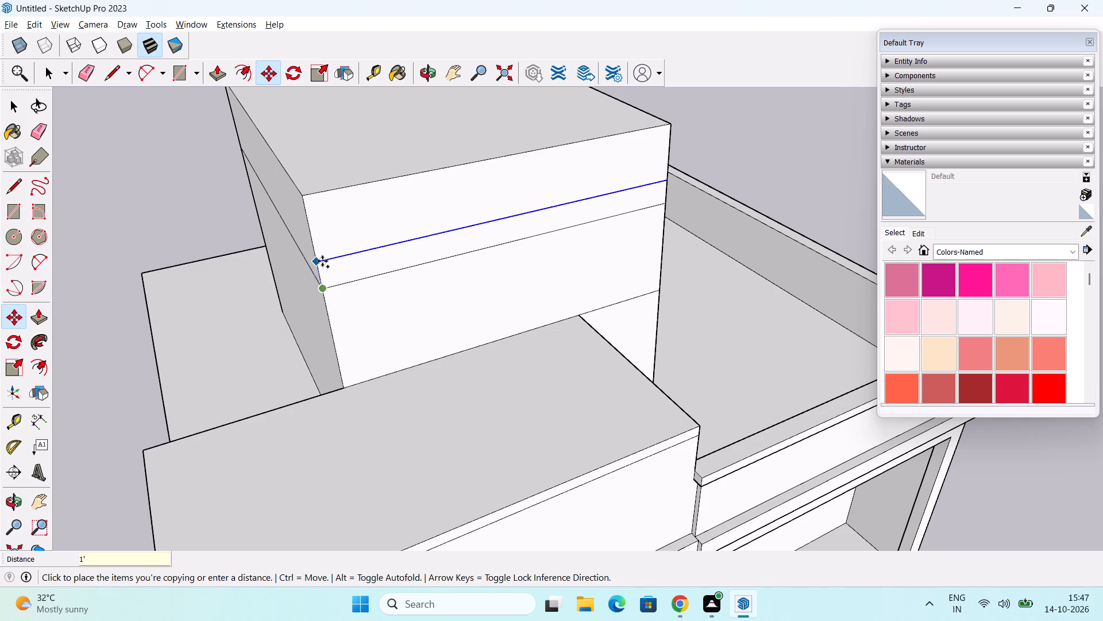
pyautogui.press('Return')
pyautogui.moveTo(343, 277); pyautogui.dragTo(233, 216, button='middle')
pyautogui.scroll(1, 354, 279)
pyautogui.moveTo(266, 226); pyautogui.dragTo(405, 224, button='middle')
pyautogui.press('space')
# Continue the copied line around the rooftop block's two side faces and rear face, closing a 1' high band.
pyautogui.moveTo(368, 262); pyautogui.dragTo(474, 243, button='middle')
pyautogui.press('l')
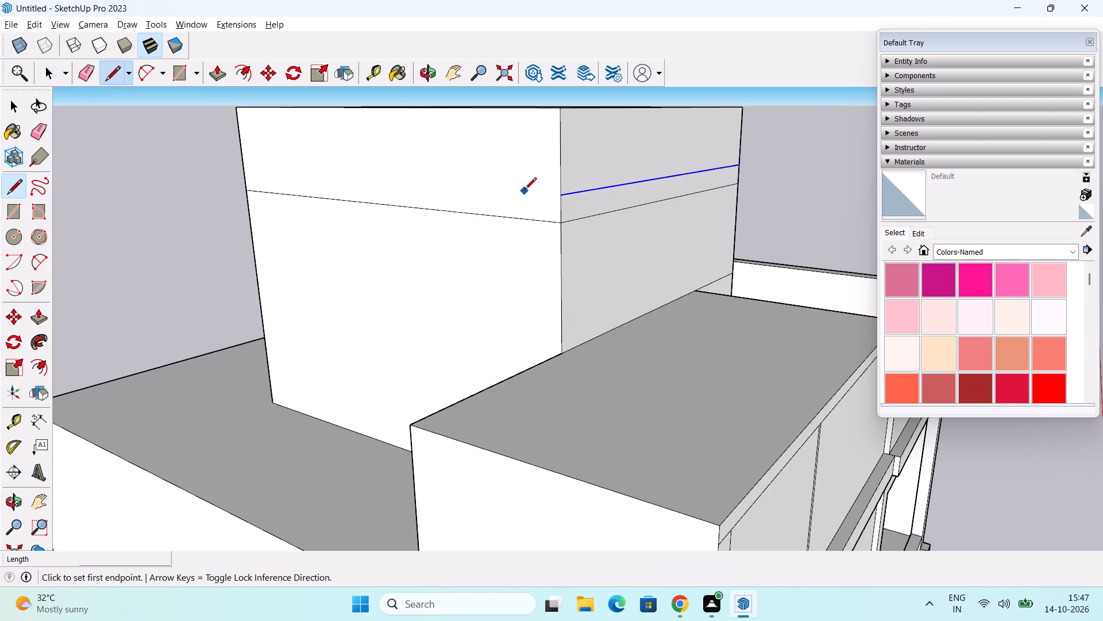
pyautogui.moveTo(564, 197); pyautogui.dragTo(551, 196)
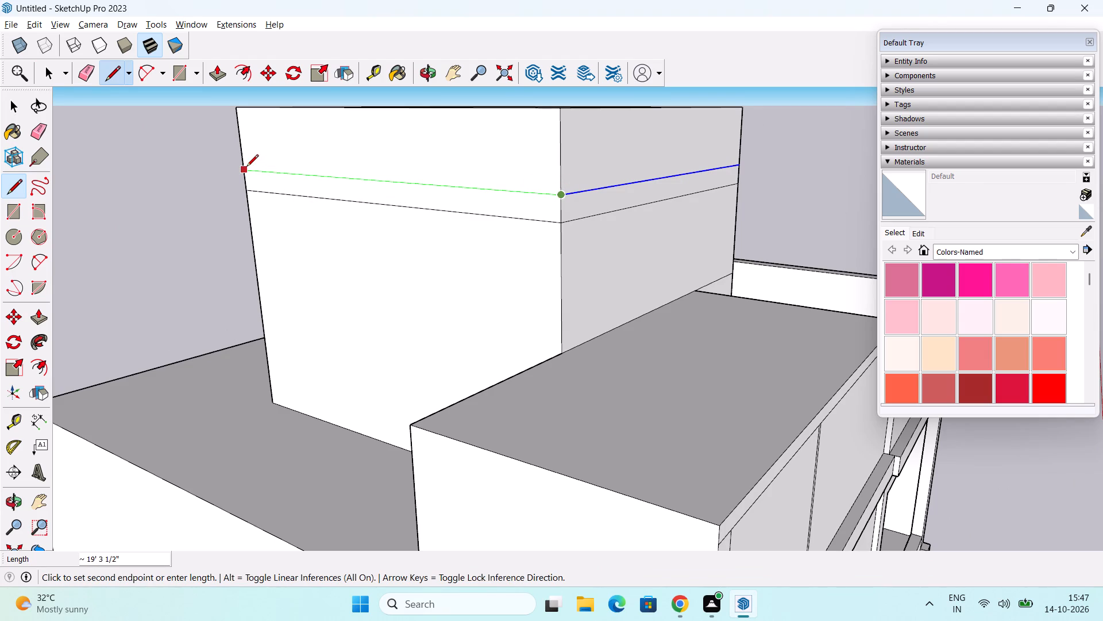
pyautogui.click(246, 167)
pyautogui.moveTo(400, 200); pyautogui.dragTo(270, 190, button='middle')
pyautogui.moveTo(687, 248); pyautogui.dragTo(376, 252, button='middle')
pyautogui.moveTo(606, 249); pyautogui.dragTo(476, 247, button='middle')
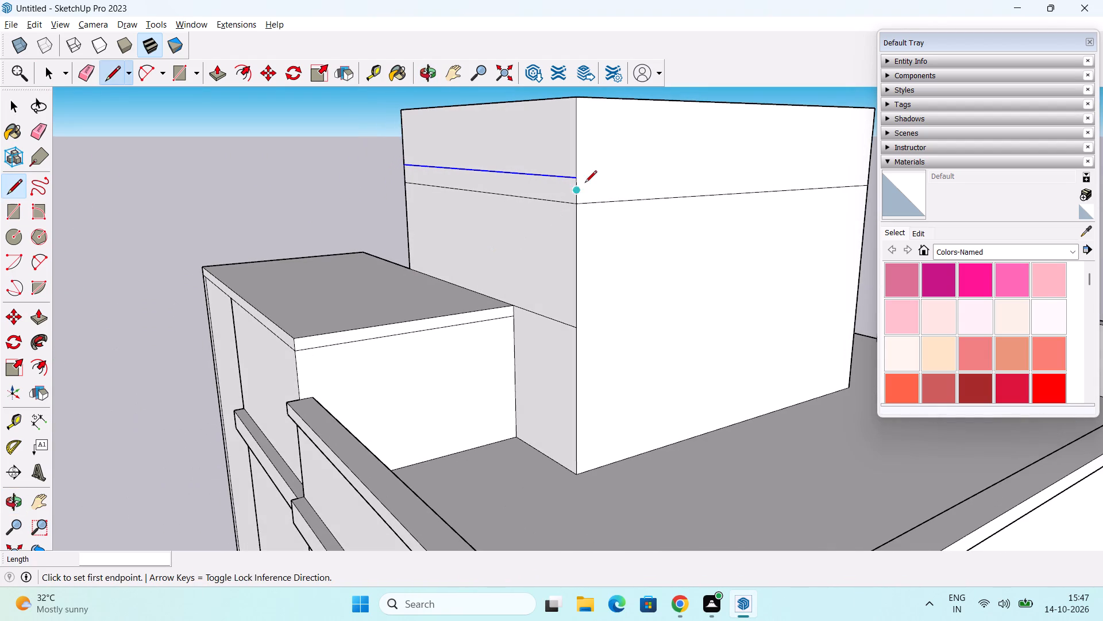
pyautogui.click(575, 180)
pyautogui.moveTo(709, 185); pyautogui.dragTo(439, 215, button='middle')
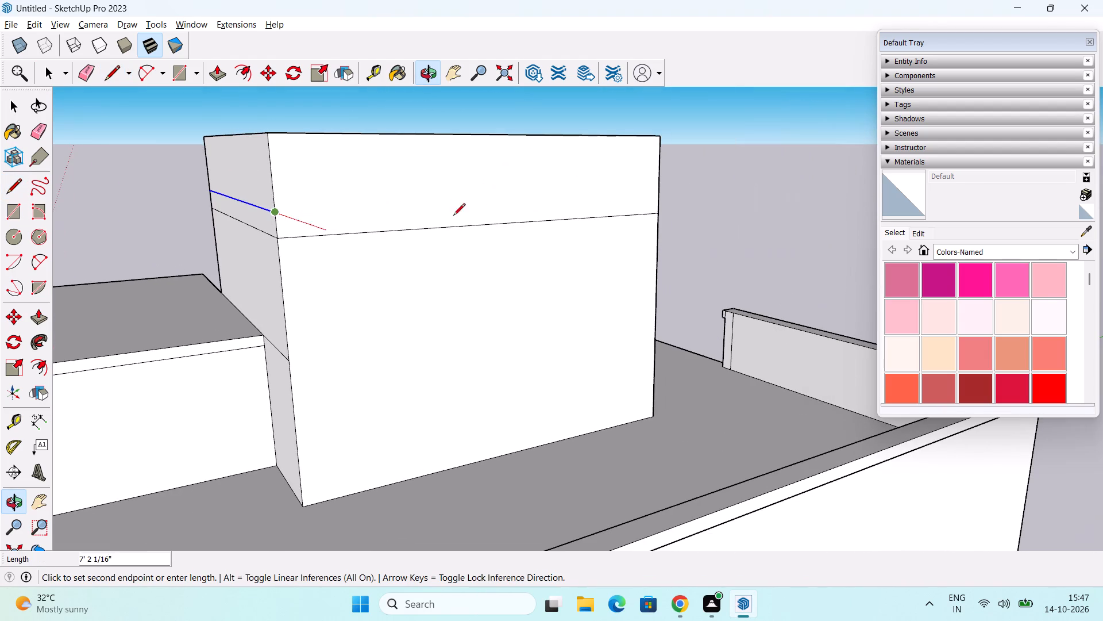
pyautogui.click(660, 195)
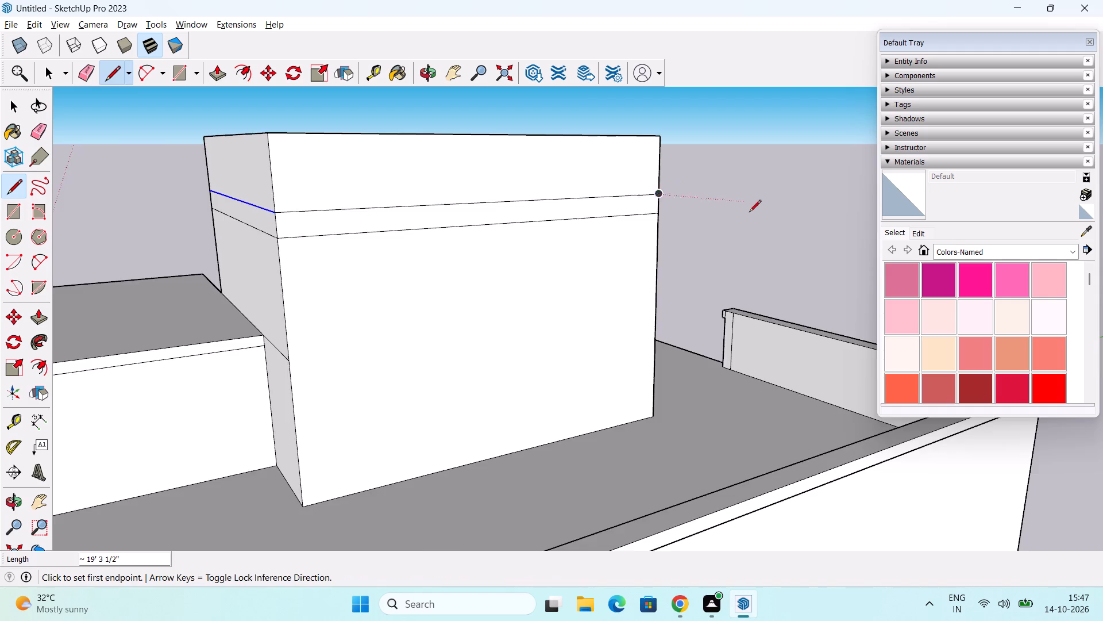
pyautogui.moveTo(712, 215); pyautogui.dragTo(194, 216, button='middle')
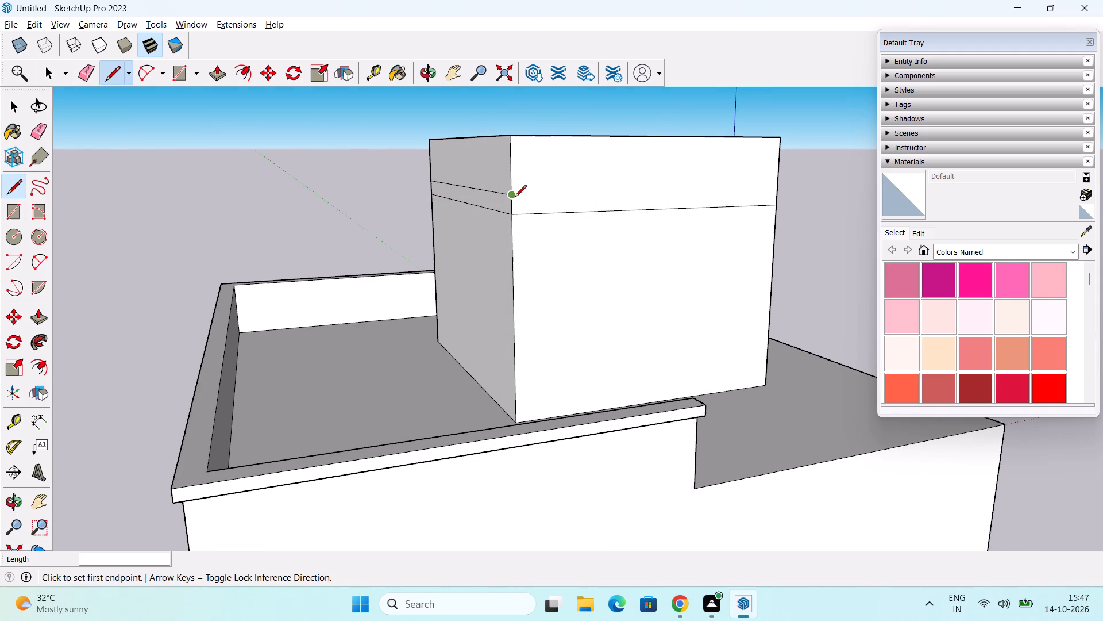
pyautogui.click(515, 198)
pyautogui.moveTo(664, 199); pyautogui.dragTo(418, 219, button='middle')
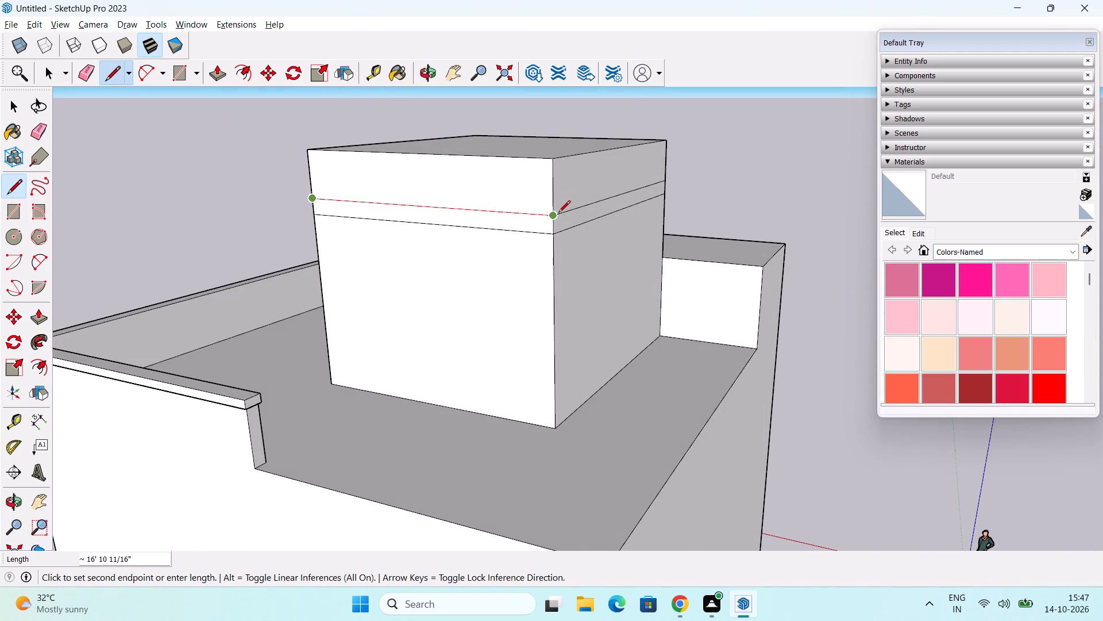
pyautogui.click(558, 213)
pyautogui.moveTo(457, 231); pyautogui.dragTo(676, 204, button='middle')
pyautogui.moveTo(182, 277); pyautogui.dragTo(489, 332, button='middle')
pyautogui.moveTo(268, 349); pyautogui.dragTo(562, 395, button='middle')
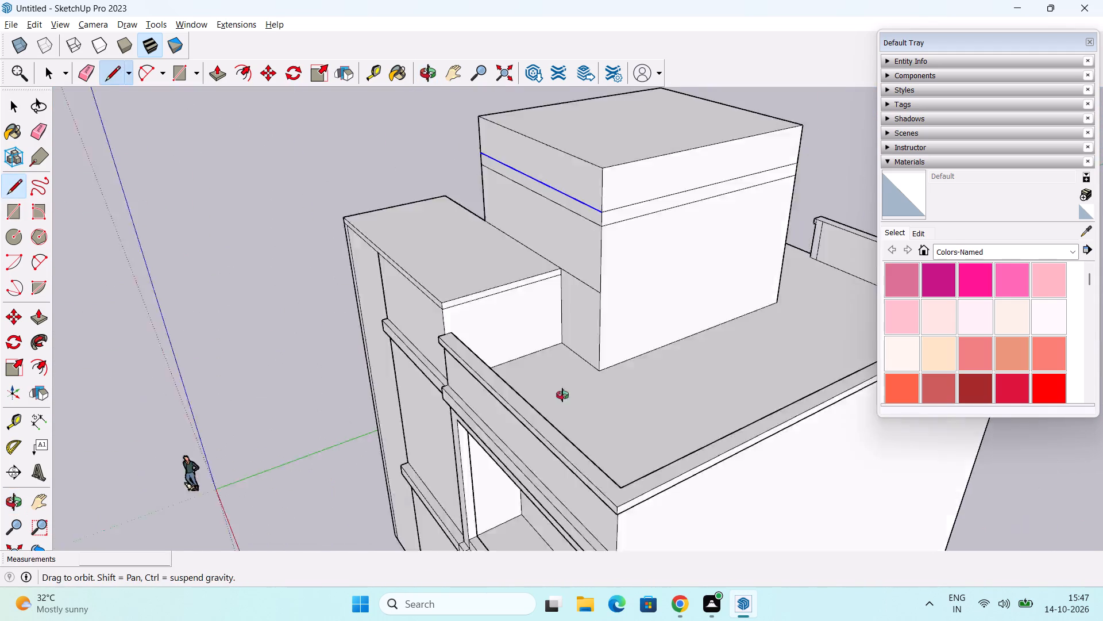
pyautogui.moveTo(562, 395); pyautogui.dragTo(629, 398, button='middle')
pyautogui.press('space')
# Push/Pull the front face of the rooftop block's narrow 1' band outward by 2'.
pyautogui.moveTo(377, 352); pyautogui.dragTo(355, 415, button='middle')
pyautogui.moveTo(387, 402); pyautogui.dragTo(562, 320, button='middle')
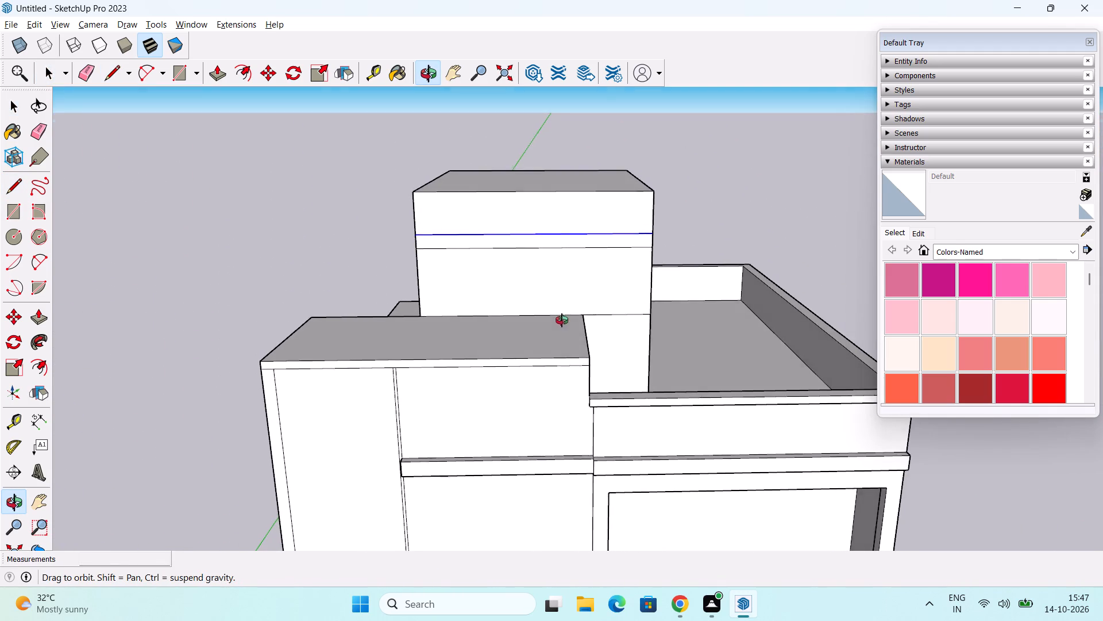
pyautogui.moveTo(562, 320); pyautogui.dragTo(562, 321, button='middle')
pyautogui.scroll(1, 596, 337)
pyautogui.moveTo(579, 333); pyautogui.dragTo(535, 365, button='middle')
pyautogui.press('p')
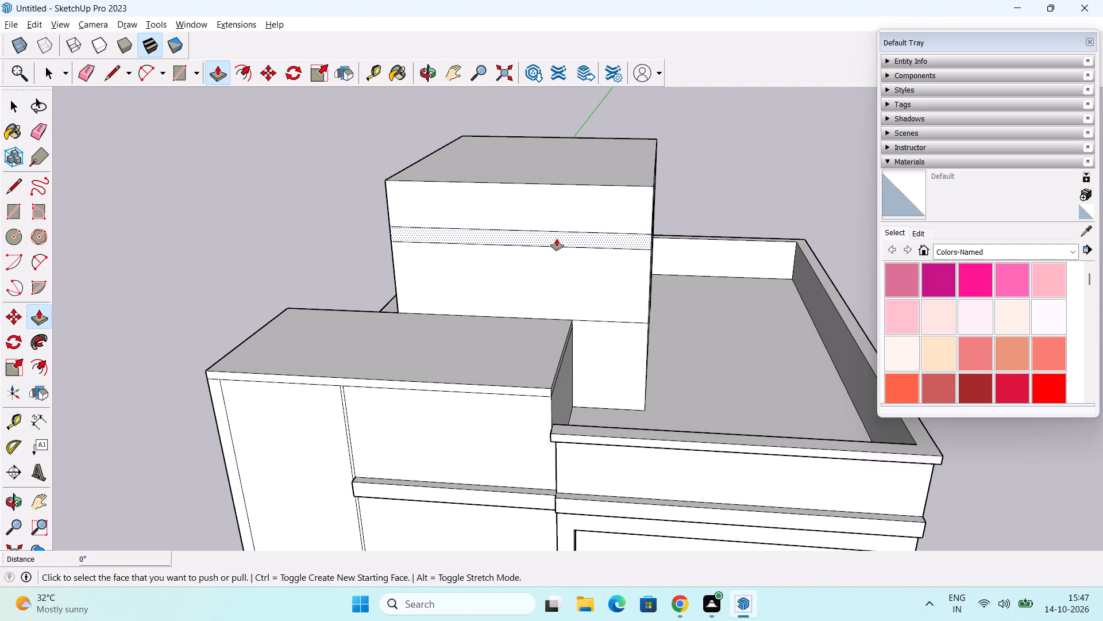
pyautogui.click(557, 239)
pyautogui.write("2'")
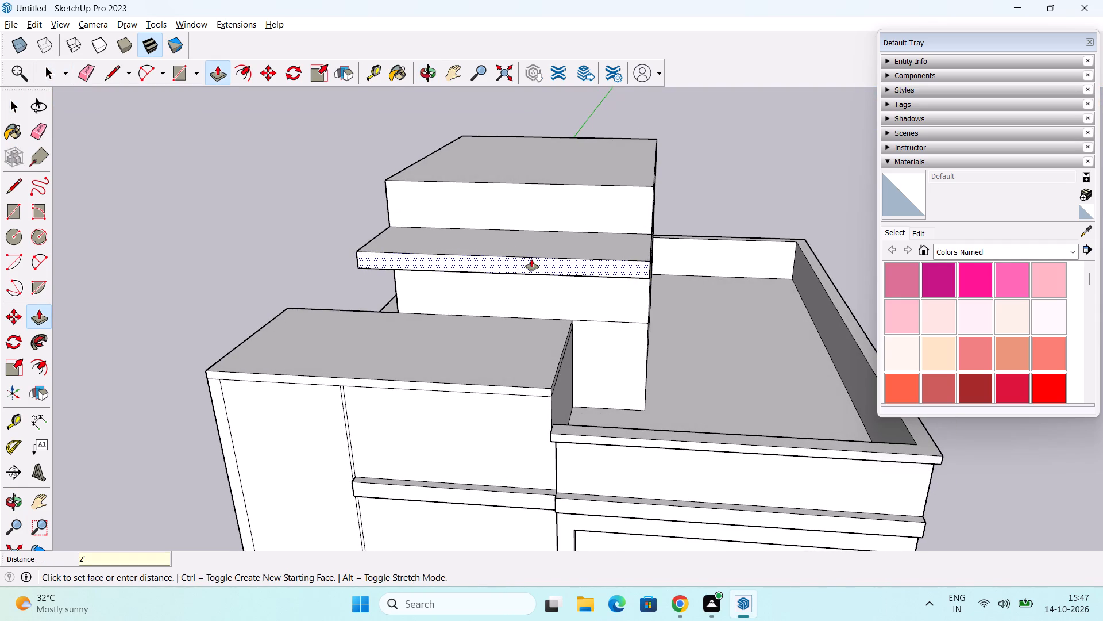
pyautogui.press('Return')
# Pull the narrow band's two side faces and rear face outward by the same 2' distance.
pyautogui.moveTo(558, 284); pyautogui.dragTo(357, 293, button='middle')
pyautogui.scroll(3, 602, 250)
pyautogui.doubleClick(585, 248)
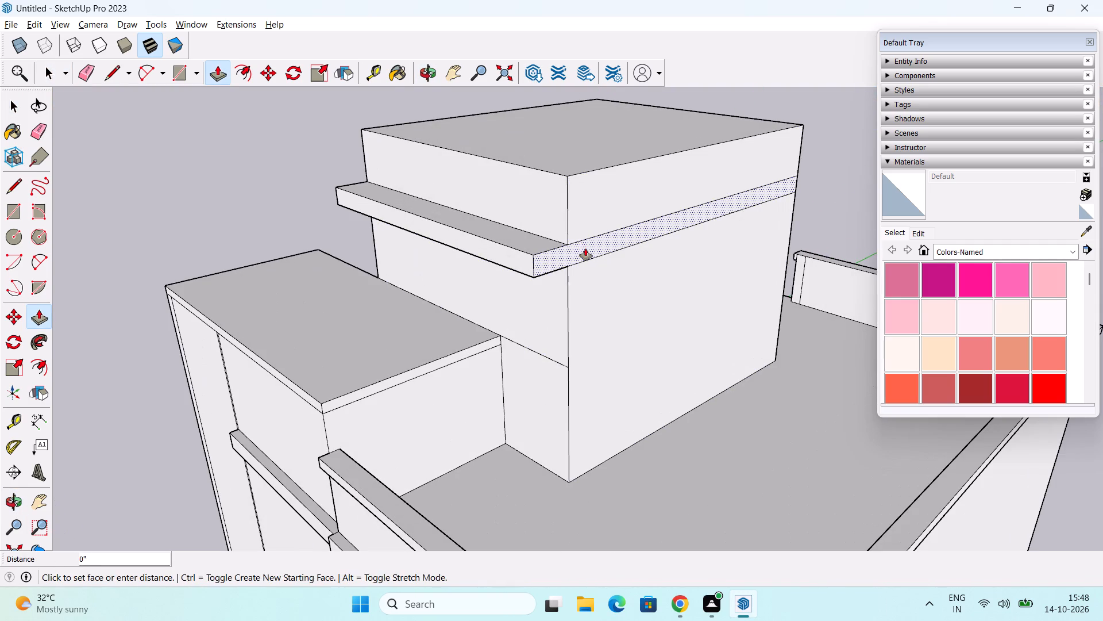
pyautogui.moveTo(413, 287); pyautogui.dragTo(603, 274, button='middle')
pyautogui.moveTo(244, 275); pyautogui.dragTo(512, 255, button='middle')
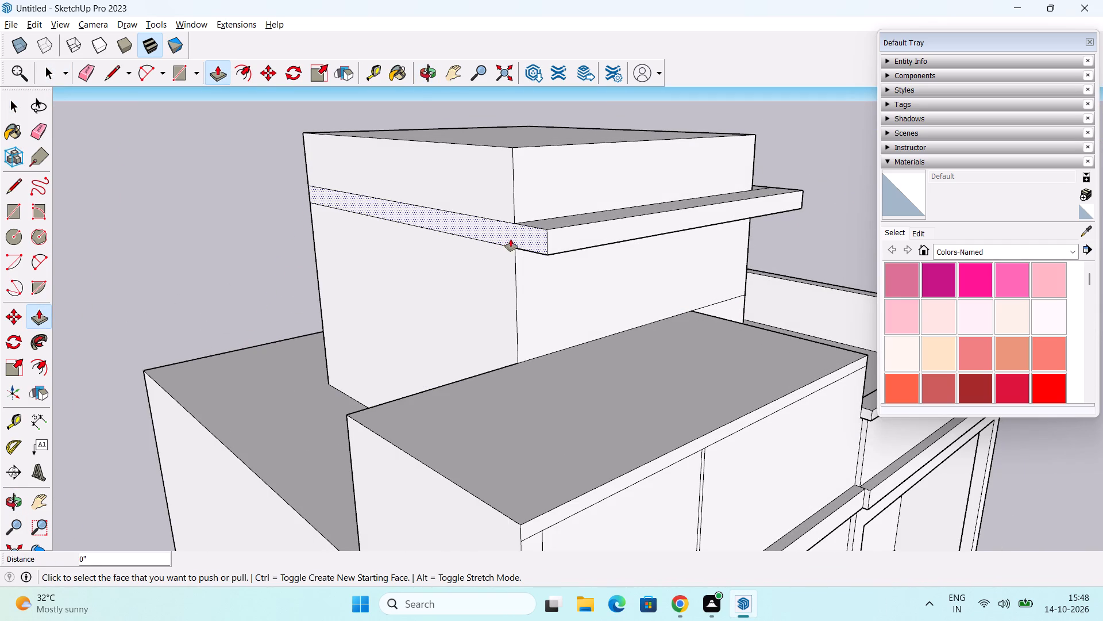
pyautogui.doubleClick(514, 236)
pyautogui.moveTo(328, 250); pyautogui.dragTo(522, 246, button='middle')
pyautogui.moveTo(153, 285); pyautogui.dragTo(539, 331, button='middle')
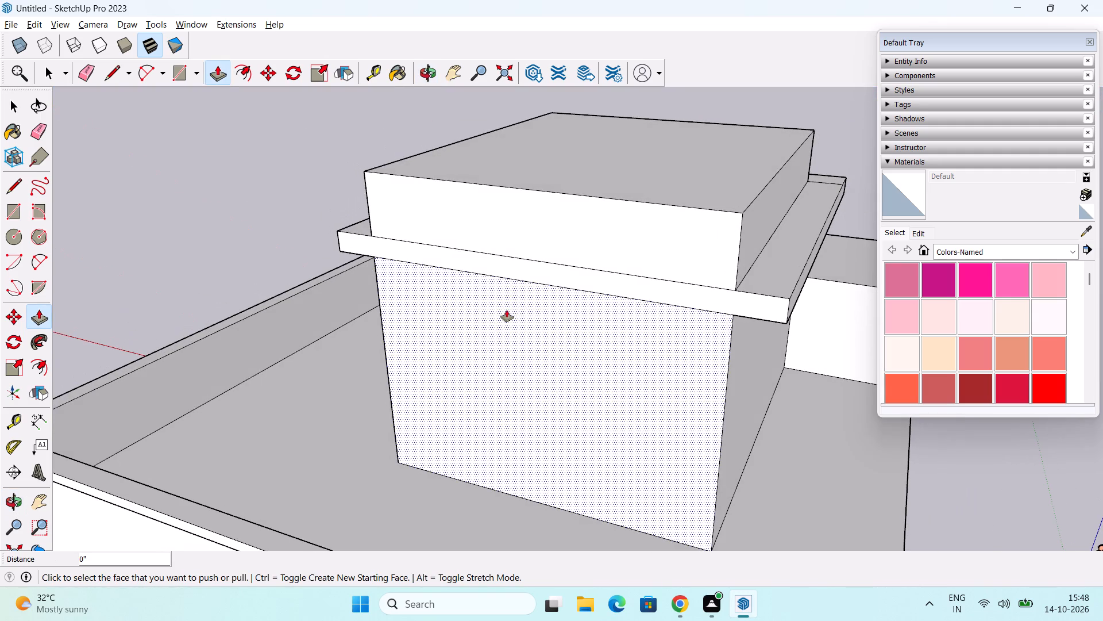
pyautogui.doubleClick(568, 278)
# Inspect the projecting band around the rooftop block from several angles and the whole house's front elevation.
pyautogui.scroll(-2, 585, 296)
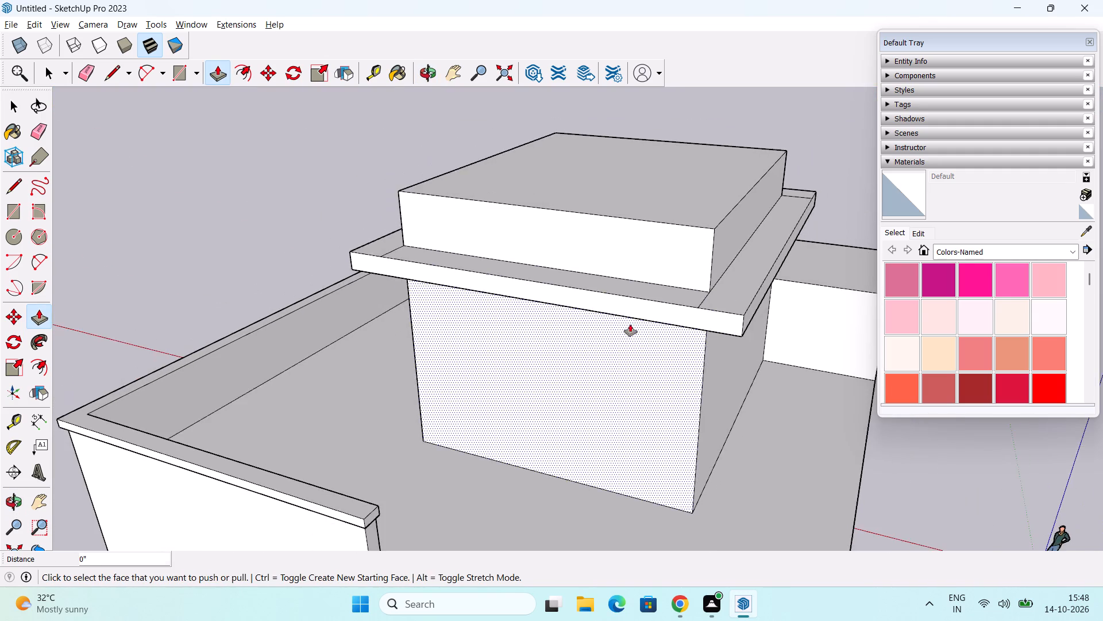
pyautogui.moveTo(552, 324); pyautogui.dragTo(349, 329, button='middle')
pyautogui.moveTo(530, 348); pyautogui.dragTo(319, 339, button='middle')
pyautogui.moveTo(505, 339); pyautogui.dragTo(296, 321, button='middle')
pyautogui.moveTo(606, 341); pyautogui.dragTo(221, 318, button='middle')
pyautogui.moveTo(458, 331); pyautogui.dragTo(628, 388, button='middle')
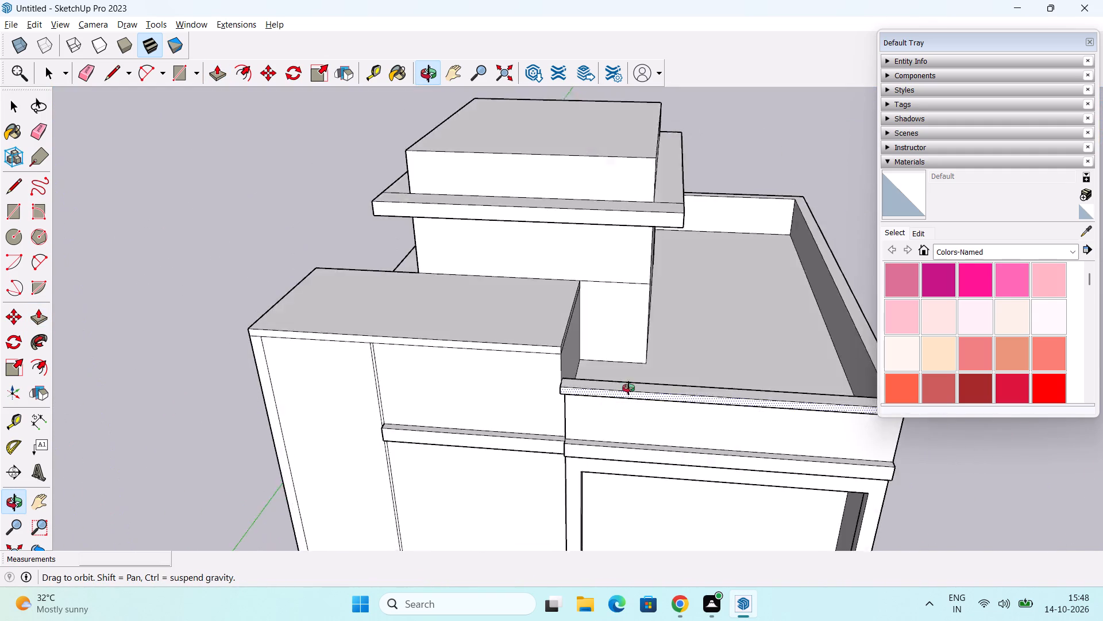
pyautogui.moveTo(628, 388); pyautogui.dragTo(566, 334, button='middle')
pyautogui.moveTo(561, 322); pyautogui.dragTo(545, 442, button='middle')
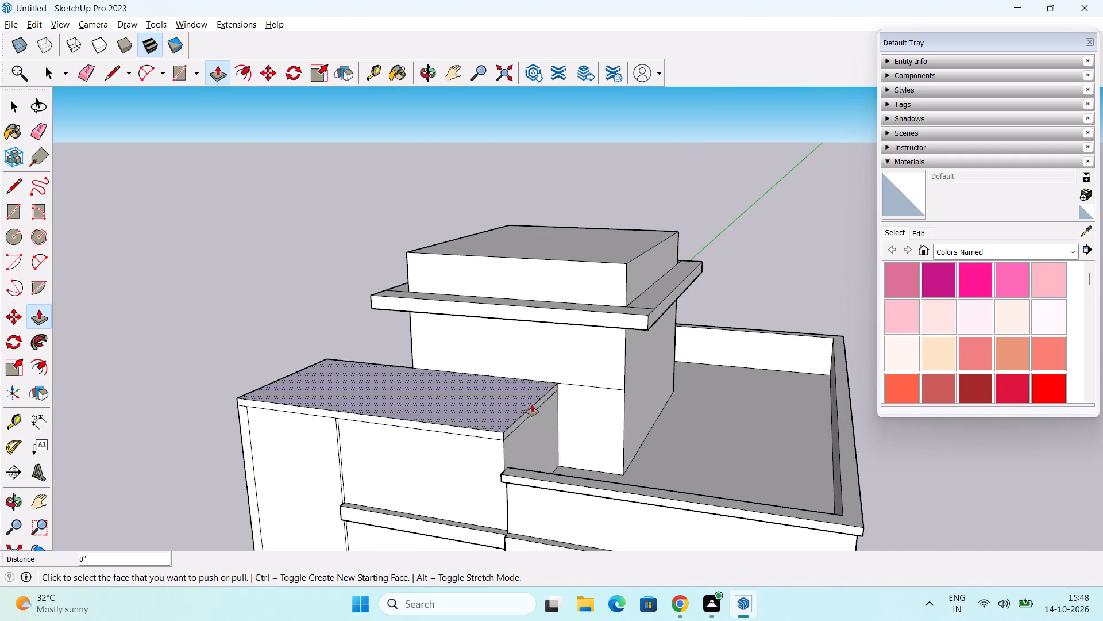
pyautogui.moveTo(533, 404); pyautogui.dragTo(574, 440, button='middle')
pyautogui.moveTo(568, 422); pyautogui.dragTo(511, 331, button='middle')
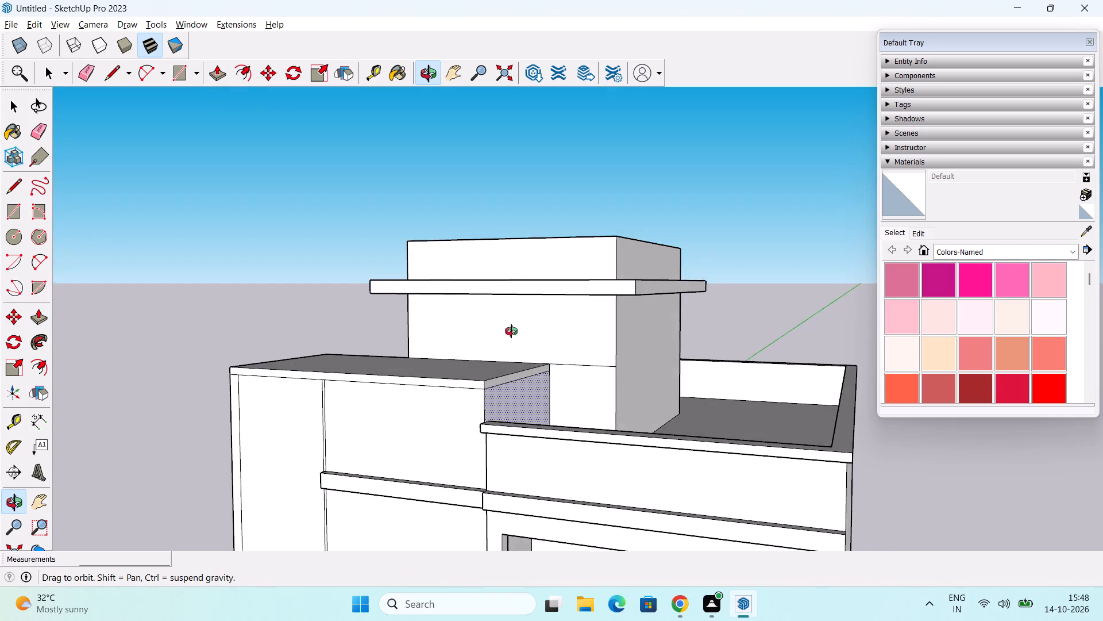
pyautogui.moveTo(511, 331); pyautogui.dragTo(518, 389, button='middle')
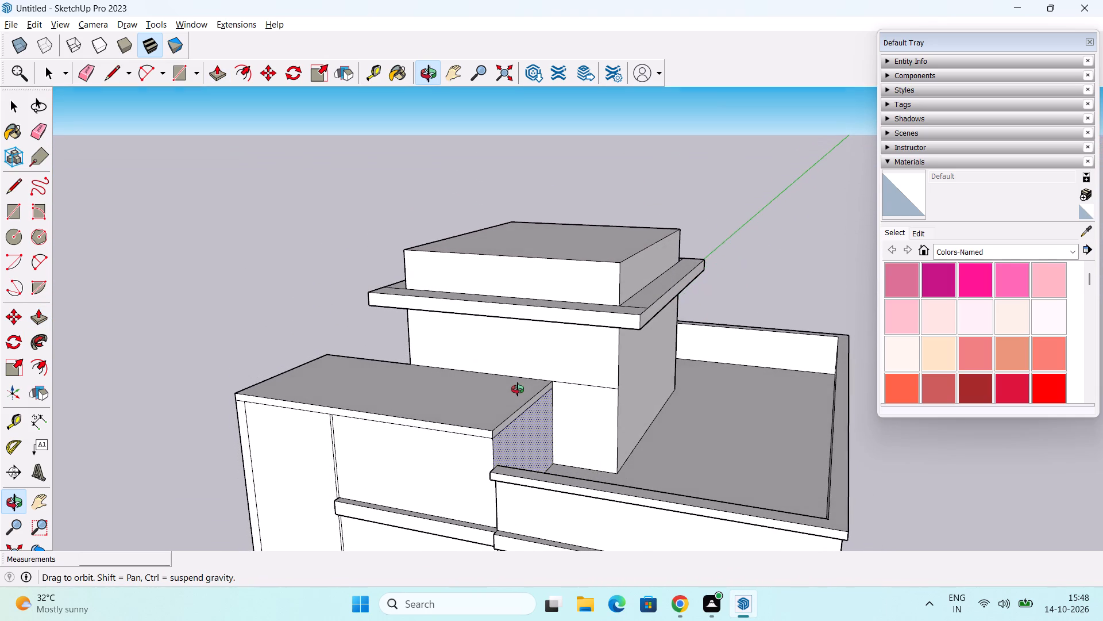
pyautogui.moveTo(518, 389); pyautogui.dragTo(480, 336, button='middle')
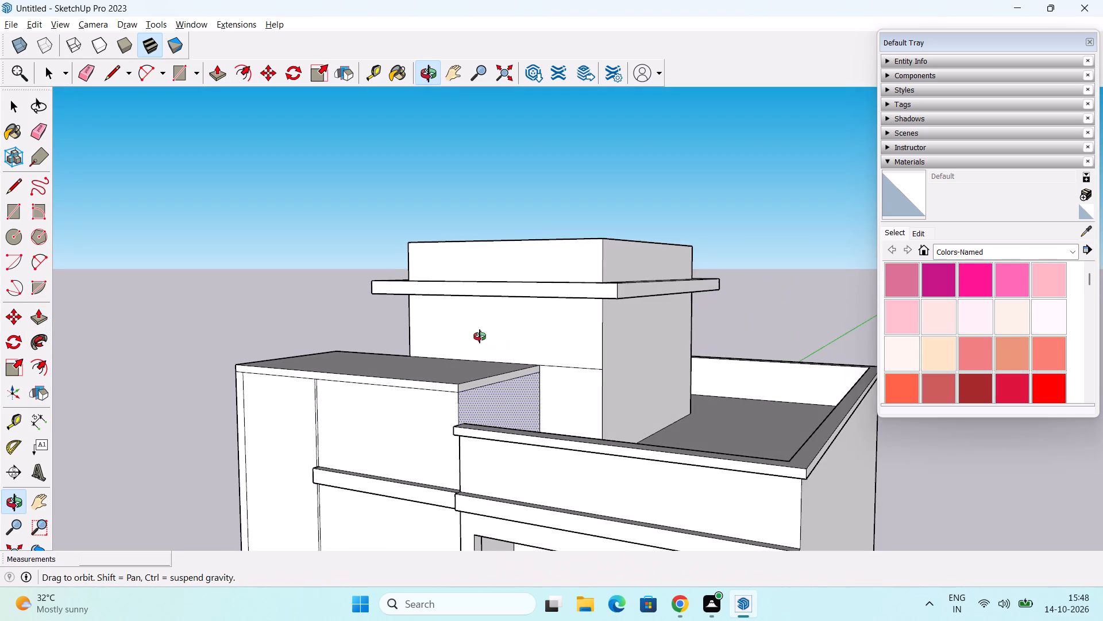
pyautogui.moveTo(480, 336); pyautogui.dragTo(507, 387, button='middle')
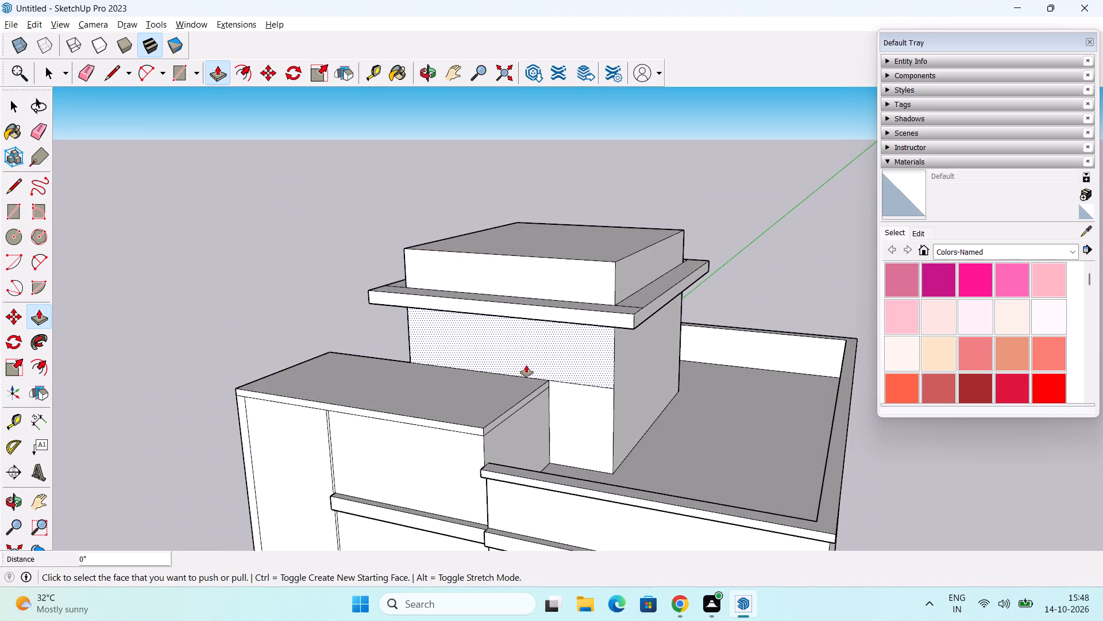
pyautogui.moveTo(576, 389); pyautogui.dragTo(592, 363, button='middle')
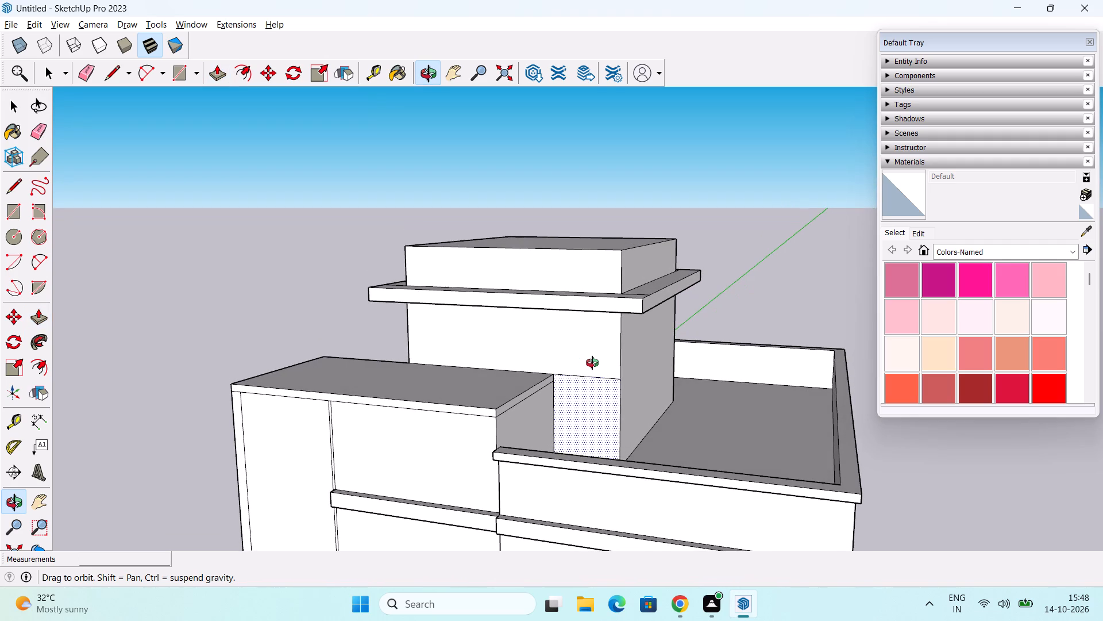
pyautogui.moveTo(592, 363); pyautogui.dragTo(592, 363, button='middle')
pyautogui.keyDown('shift'); pyautogui.moveTo(608, 374); pyautogui.dragTo(578, 413, button='middle'); pyautogui.keyUp('shift')
pyautogui.moveTo(570, 424); pyautogui.dragTo(603, 401, button='middle')
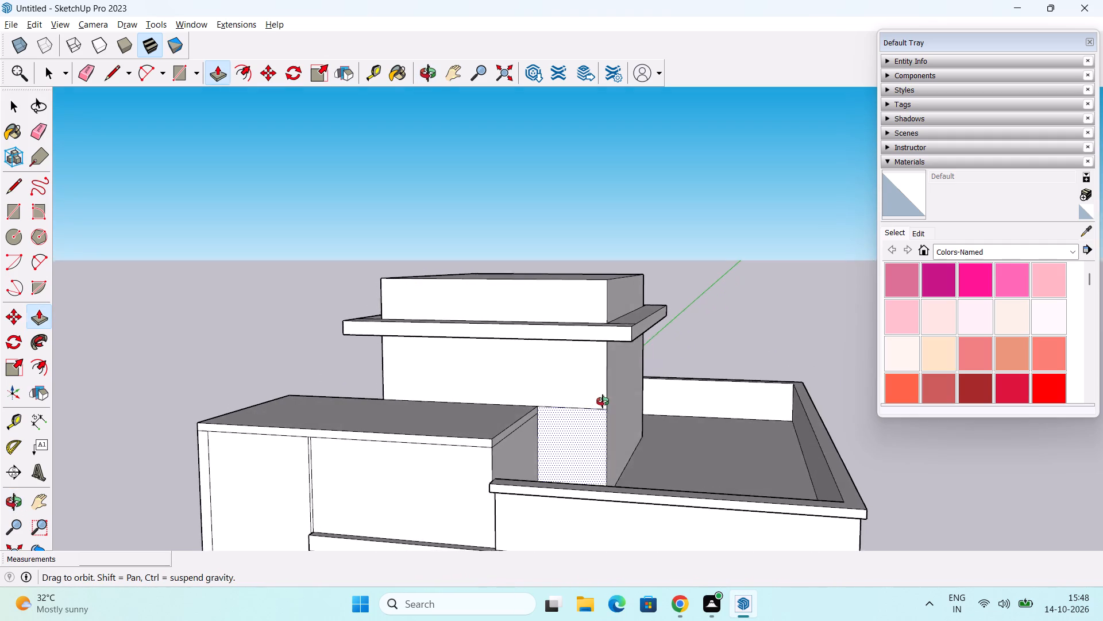
pyautogui.moveTo(603, 401); pyautogui.dragTo(598, 411, button='middle')
pyautogui.moveTo(585, 402); pyautogui.dragTo(588, 398, button='middle')
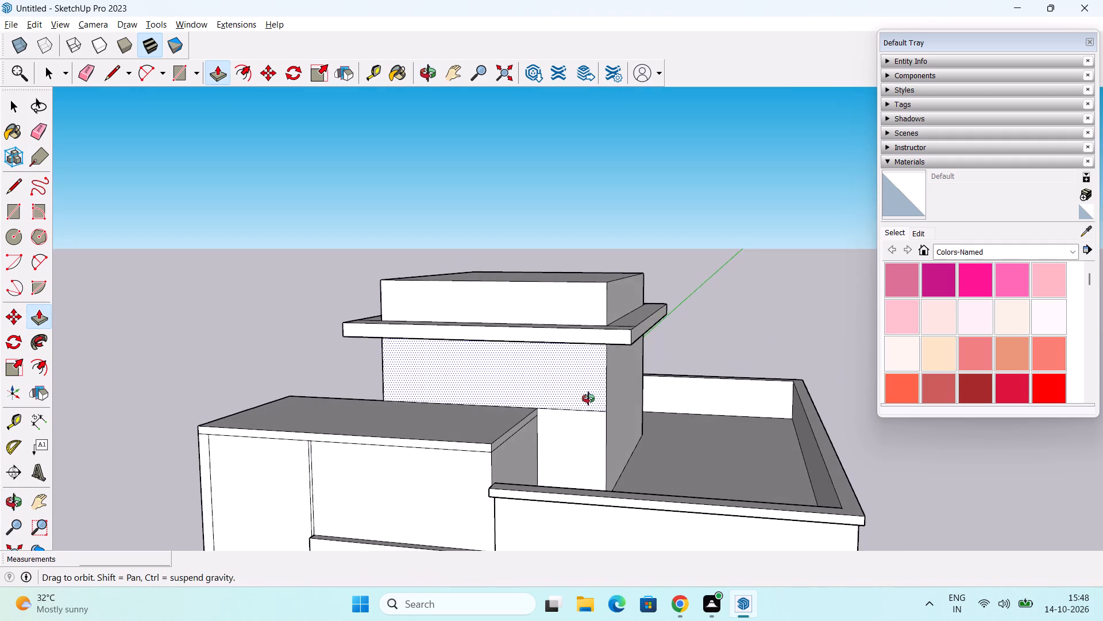
pyautogui.moveTo(588, 398); pyautogui.dragTo(581, 352, button='middle')
pyautogui.scroll(-9, 584, 358)
pyautogui.moveTo(589, 416); pyautogui.dragTo(593, 310, button='middle')
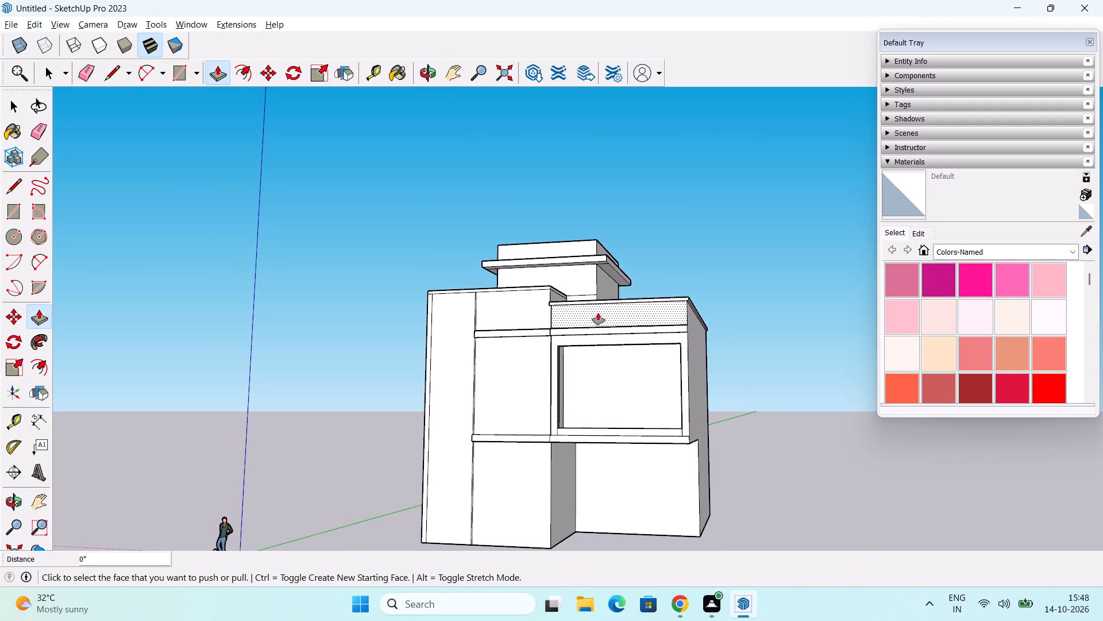
# Examine the house's front elevation and the top of the rear rooftop block from several angles.
pyautogui.moveTo(603, 314); pyautogui.dragTo(622, 368, button='middle')
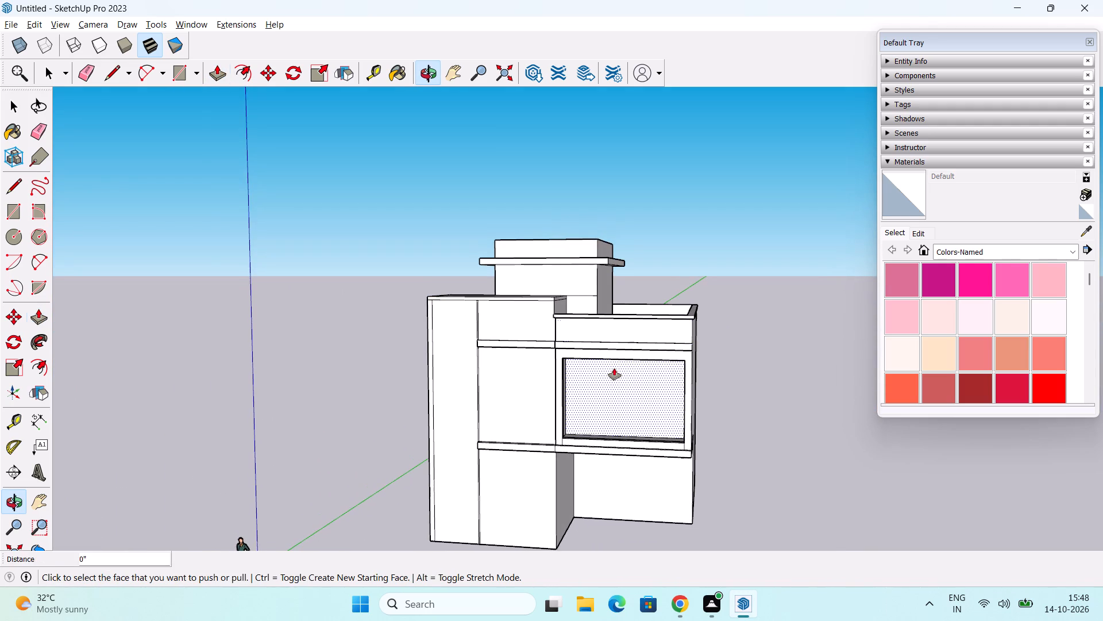
pyautogui.scroll(1, 612, 369)
pyautogui.moveTo(617, 373); pyautogui.dragTo(596, 309, button='middle')
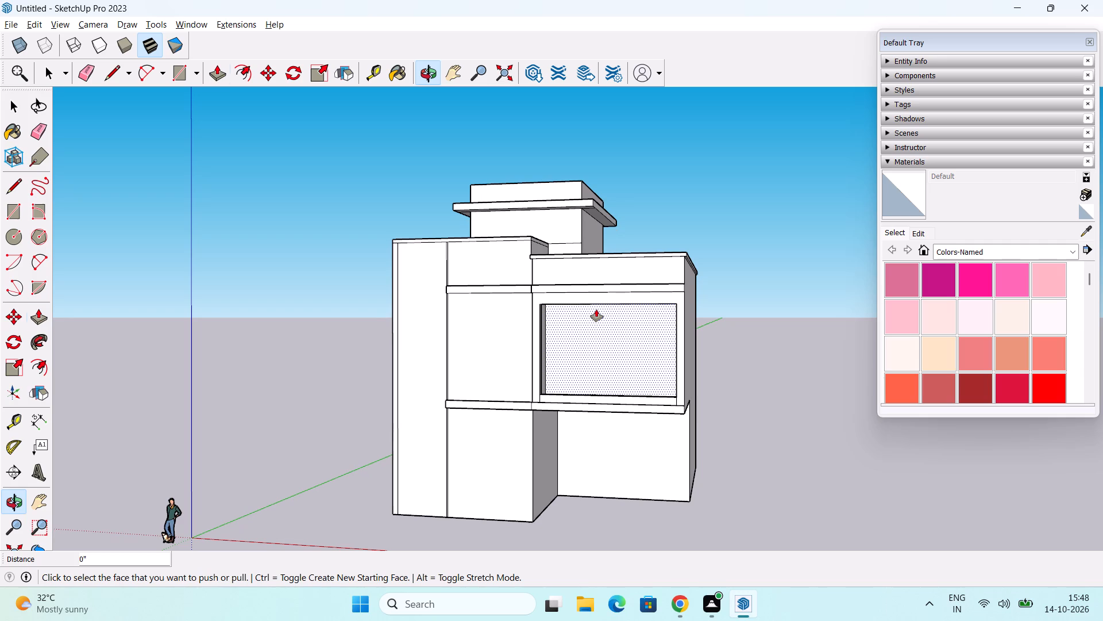
pyautogui.moveTo(594, 309); pyautogui.dragTo(580, 367, button='middle')
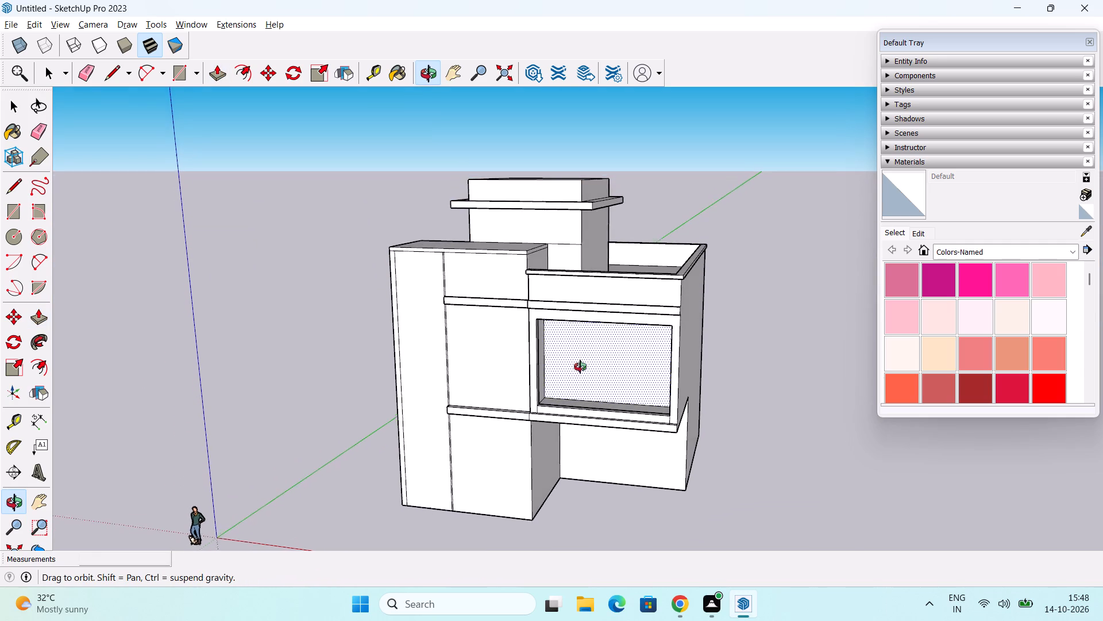
pyautogui.moveTo(580, 367); pyautogui.dragTo(579, 369, button='middle')
pyautogui.keyDown('shift'); pyautogui.moveTo(573, 359); pyautogui.dragTo(554, 414, button='middle'); pyautogui.keyUp('shift')
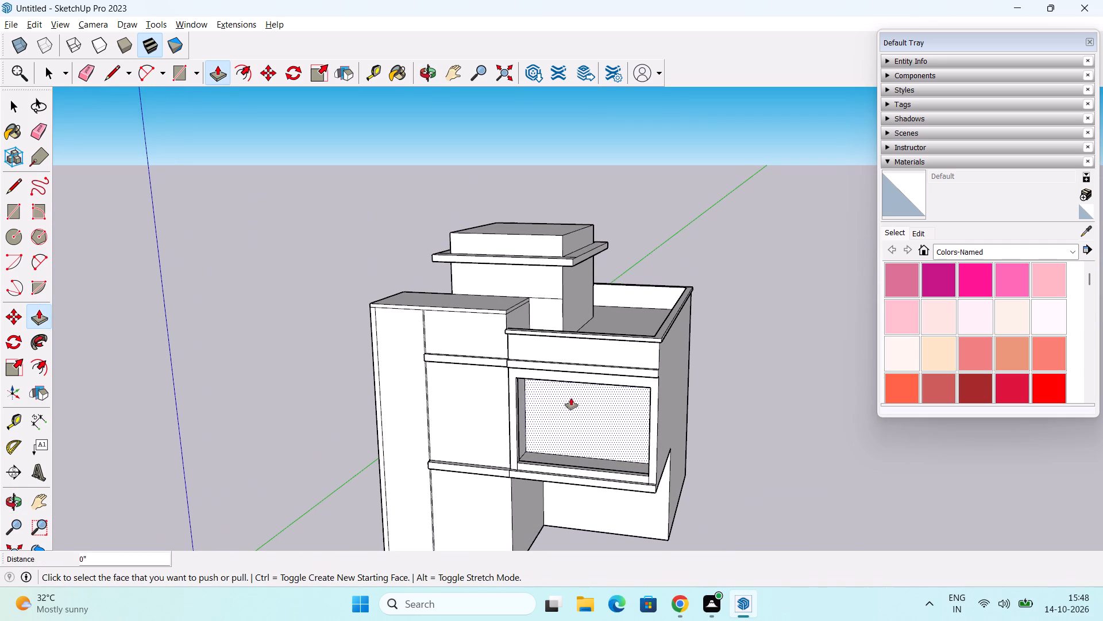
pyautogui.moveTo(572, 397); pyautogui.dragTo(598, 396, button='middle')
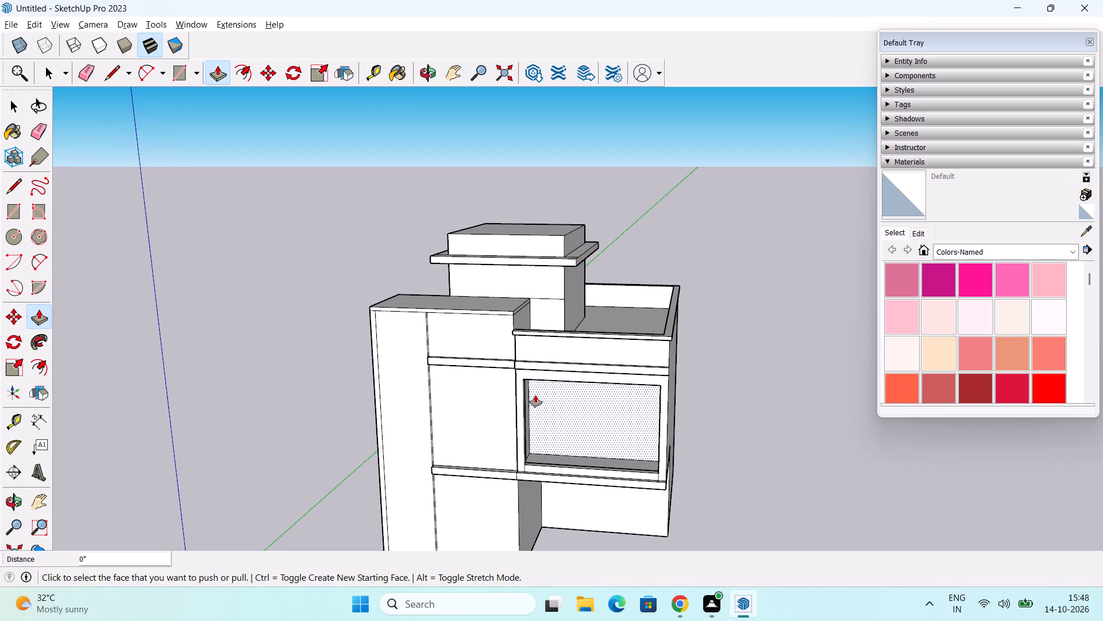
pyautogui.keyDown('shift'); pyautogui.moveTo(561, 408); pyautogui.dragTo(583, 548, button='middle'); pyautogui.keyUp('shift')
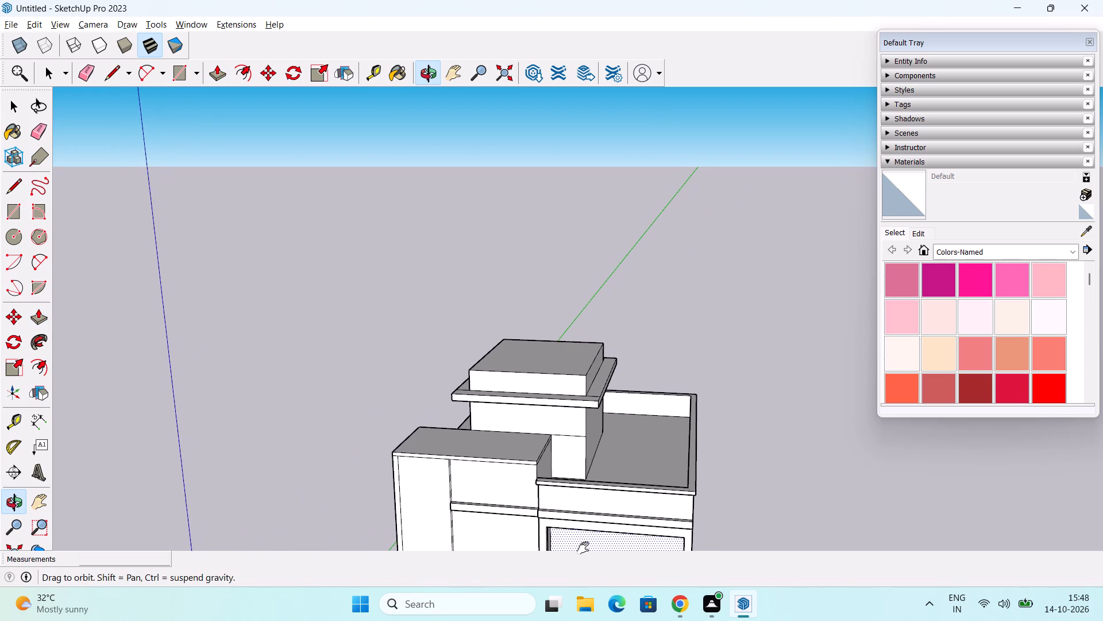
pyautogui.keyDown('shift'); pyautogui.moveTo(583, 548); pyautogui.dragTo(566, 545, button='middle'); pyautogui.keyUp('shift')
pyautogui.scroll(3, 534, 368)
pyautogui.moveTo(551, 399); pyautogui.dragTo(494, 373, button='middle')
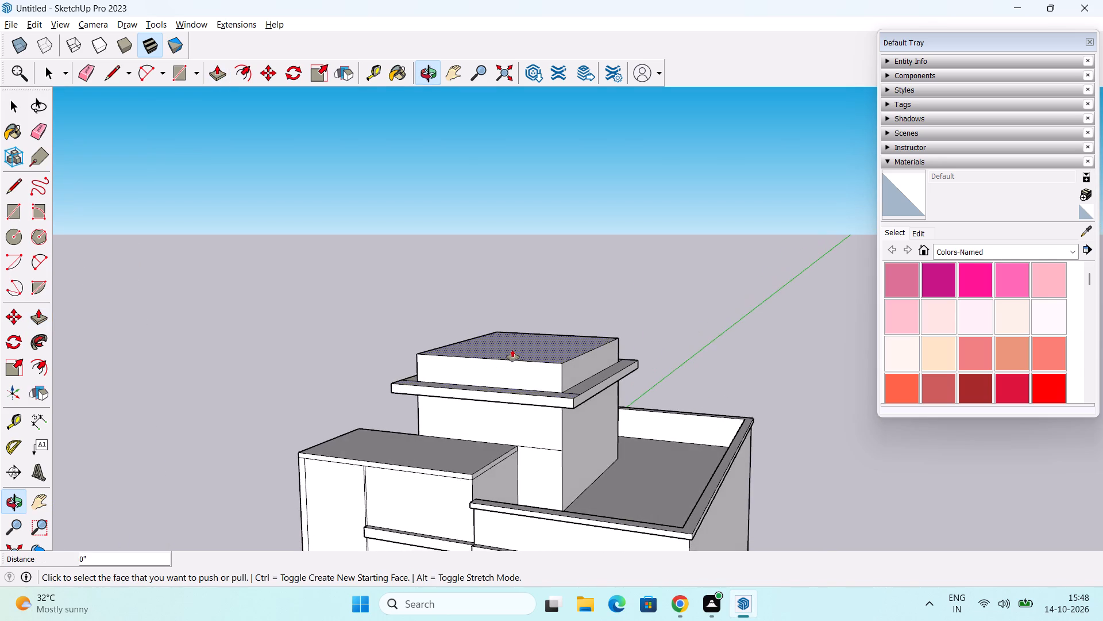
pyautogui.scroll(4, 515, 340)
pyautogui.keyDown('shift'); pyautogui.moveTo(514, 377); pyautogui.dragTo(517, 359, button='middle'); pyautogui.keyUp('shift')
pyautogui.moveTo(524, 360); pyautogui.dragTo(530, 405, button='middle')
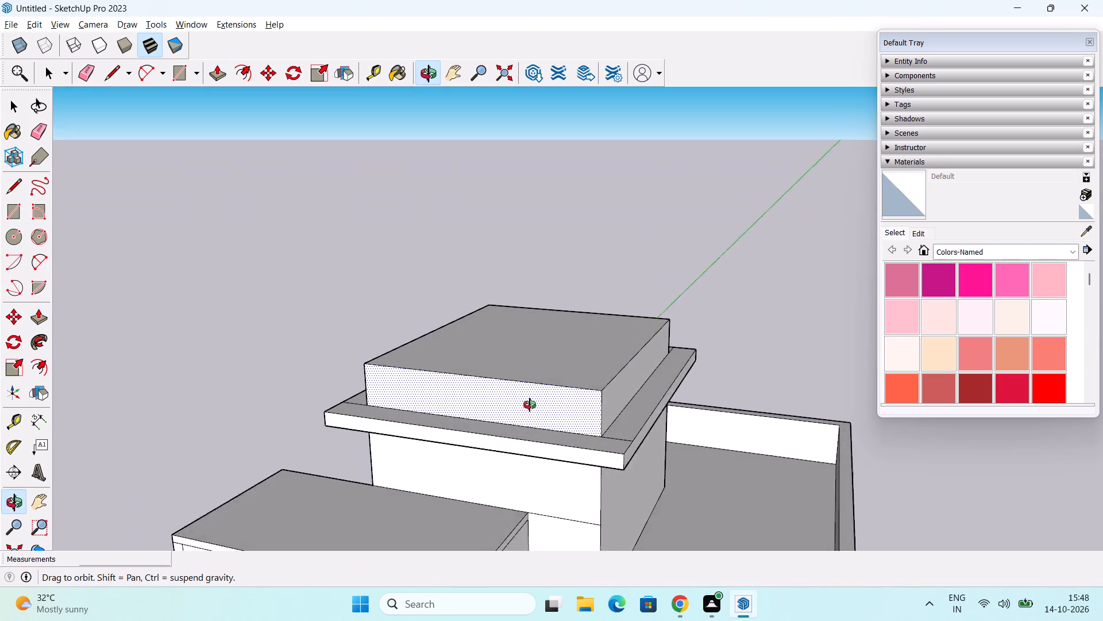
pyautogui.moveTo(530, 405); pyautogui.dragTo(531, 424, button='middle')
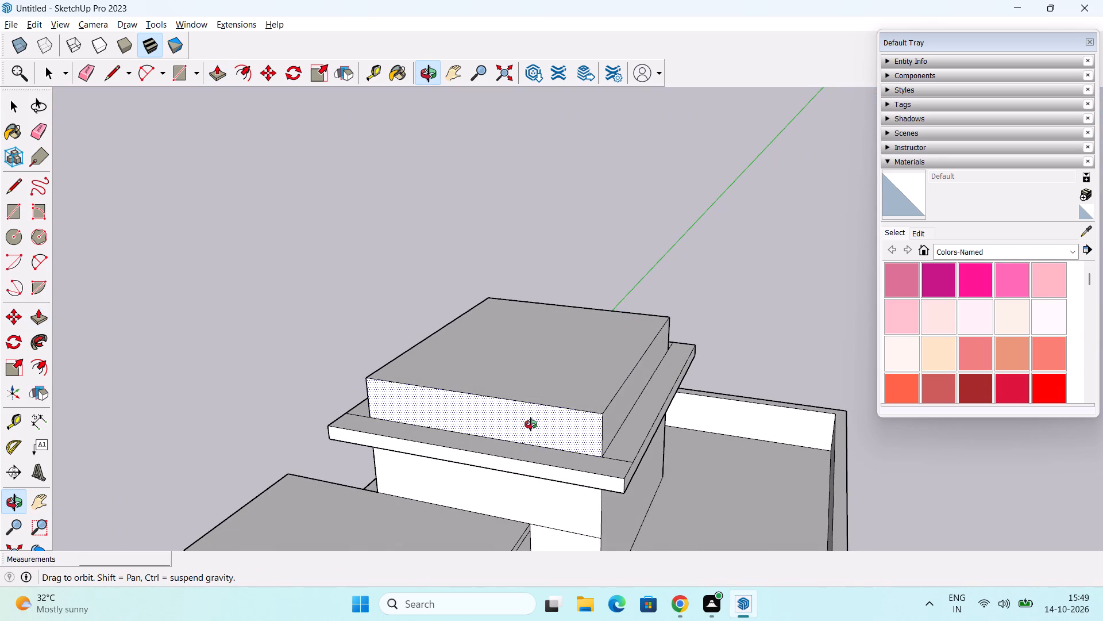
pyautogui.moveTo(531, 424); pyautogui.dragTo(516, 418, button='middle')
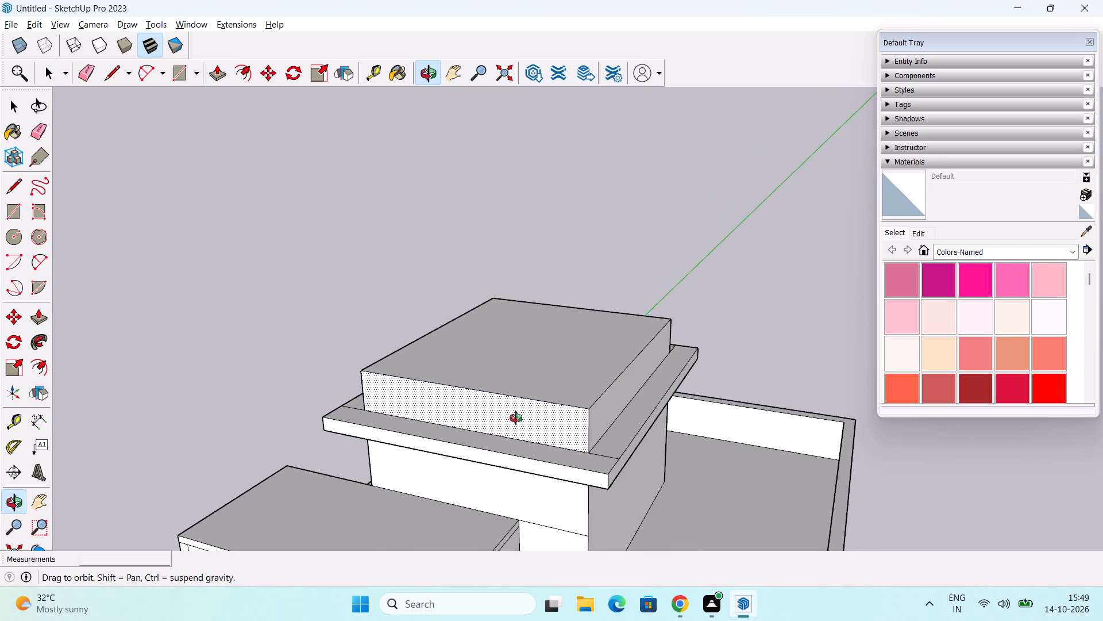
pyautogui.moveTo(516, 418); pyautogui.dragTo(515, 434, button='middle')
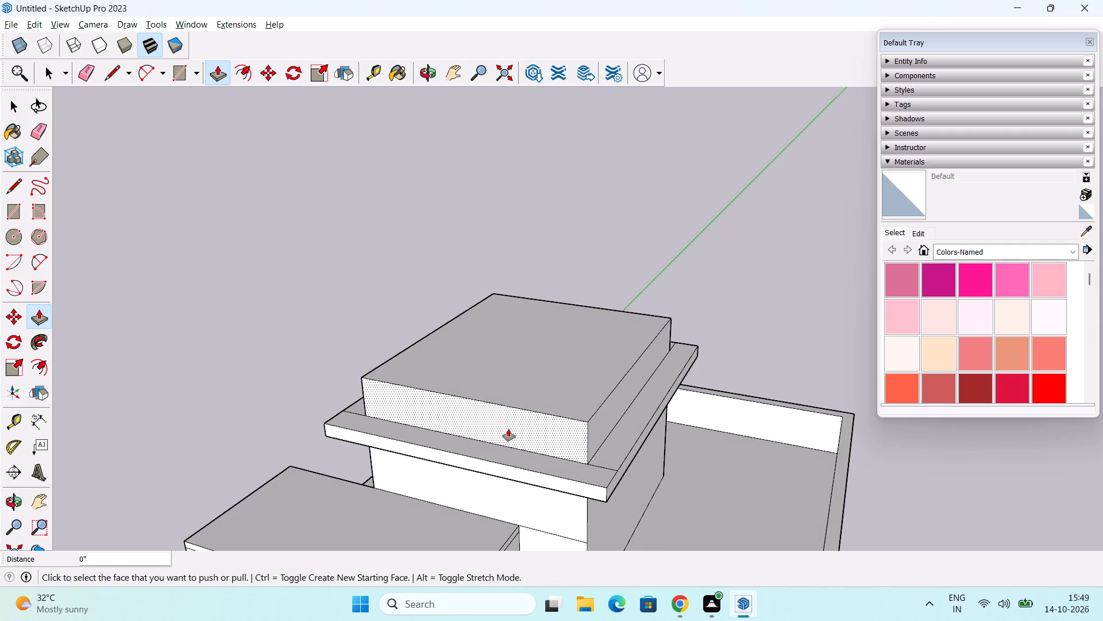
# Push/Pull the top face of the rear rooftop block down by 6".
pyautogui.moveTo(510, 434); pyautogui.dragTo(524, 409, button='middle')
pyautogui.moveTo(529, 402); pyautogui.dragTo(562, 393, button='middle')
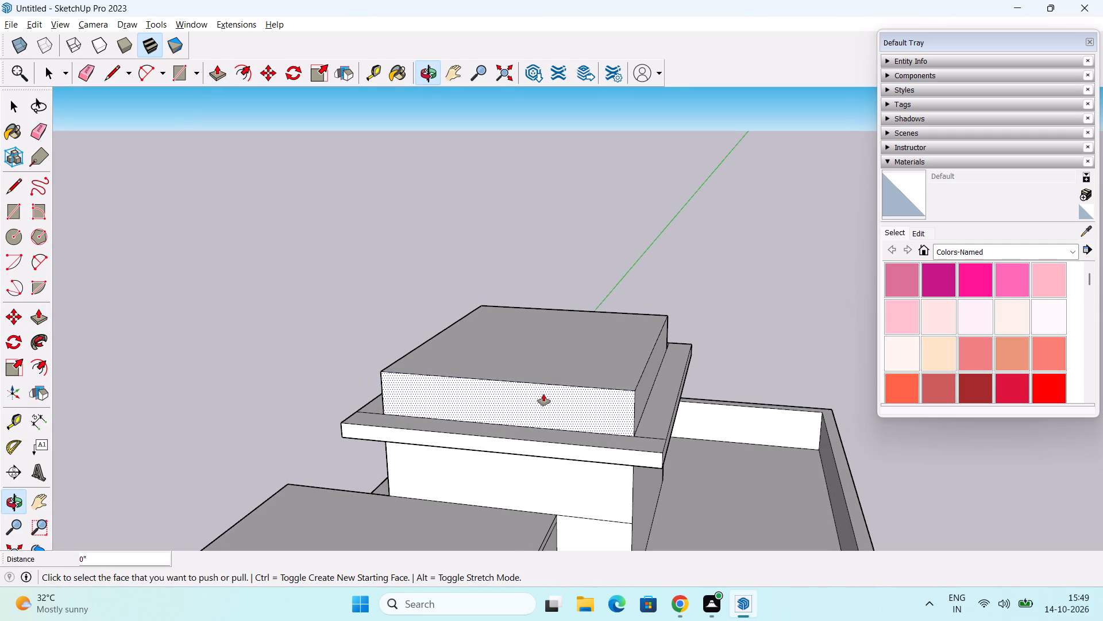
pyautogui.click(557, 363)
pyautogui.write('6"')
pyautogui.press('Return')
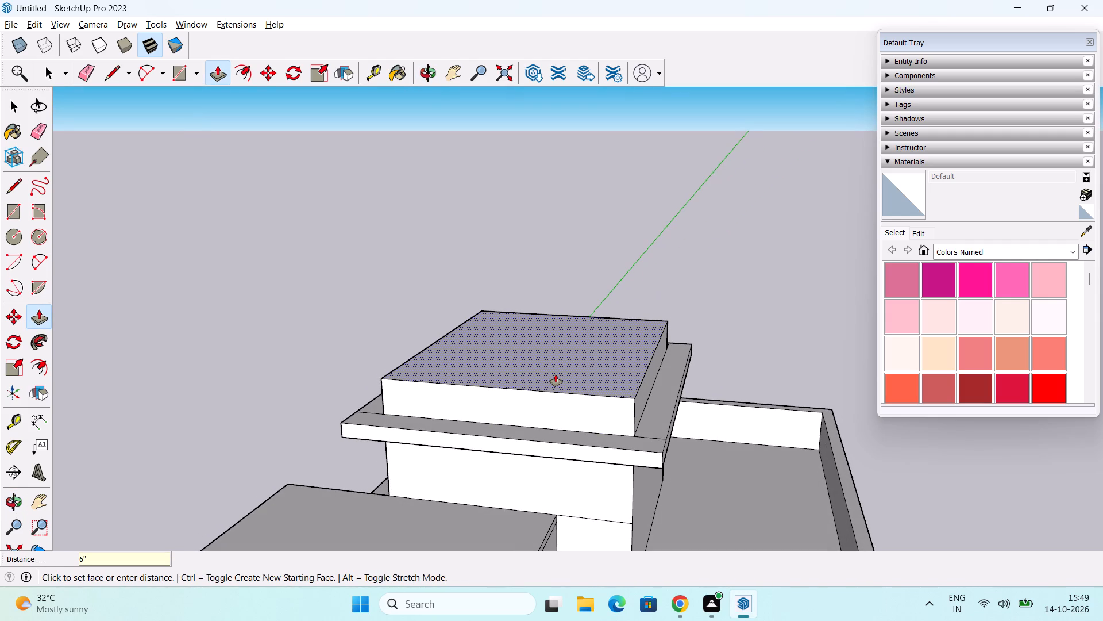
# Copy the front top edge of the rooftop block 6" down its front face.
pyautogui.middleClick(527, 394)
pyautogui.press('space')
pyautogui.click(559, 391)
pyautogui.scroll(2, 571, 414)
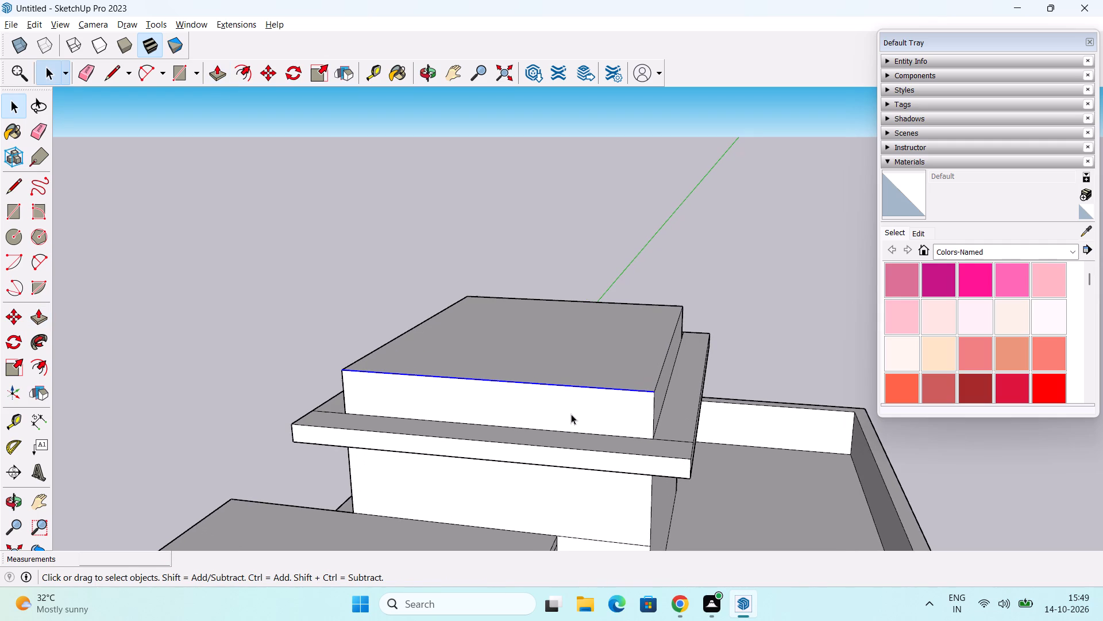
pyautogui.press('m')
pyautogui.keyDown('ctrl'); pyautogui.scroll(2, 626, 415); pyautogui.keyUp('ctrl')
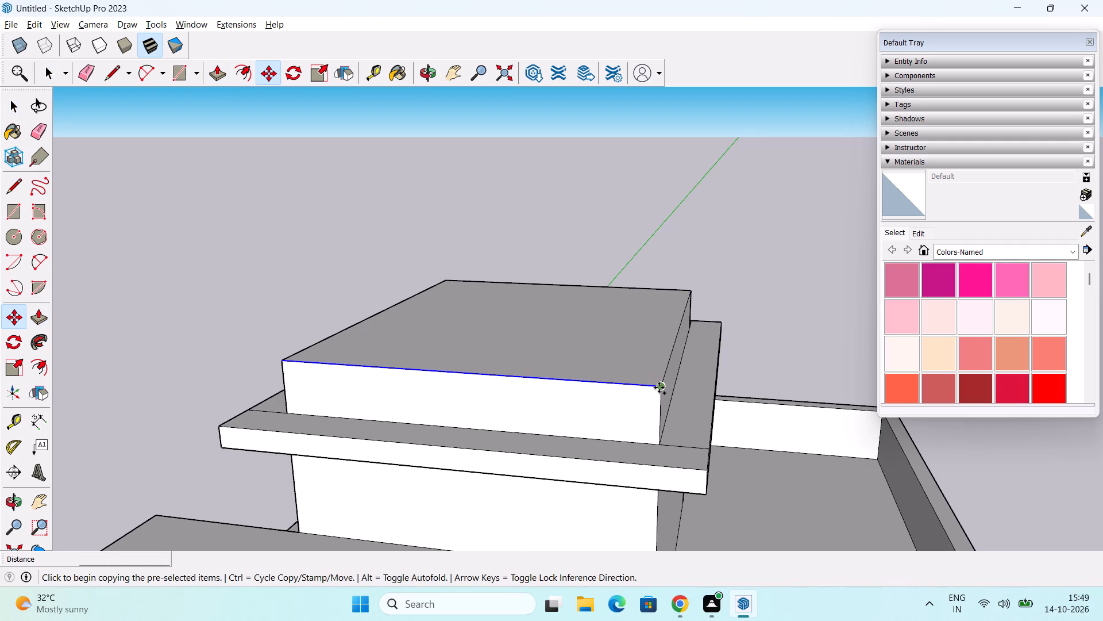
pyautogui.click(659, 388)
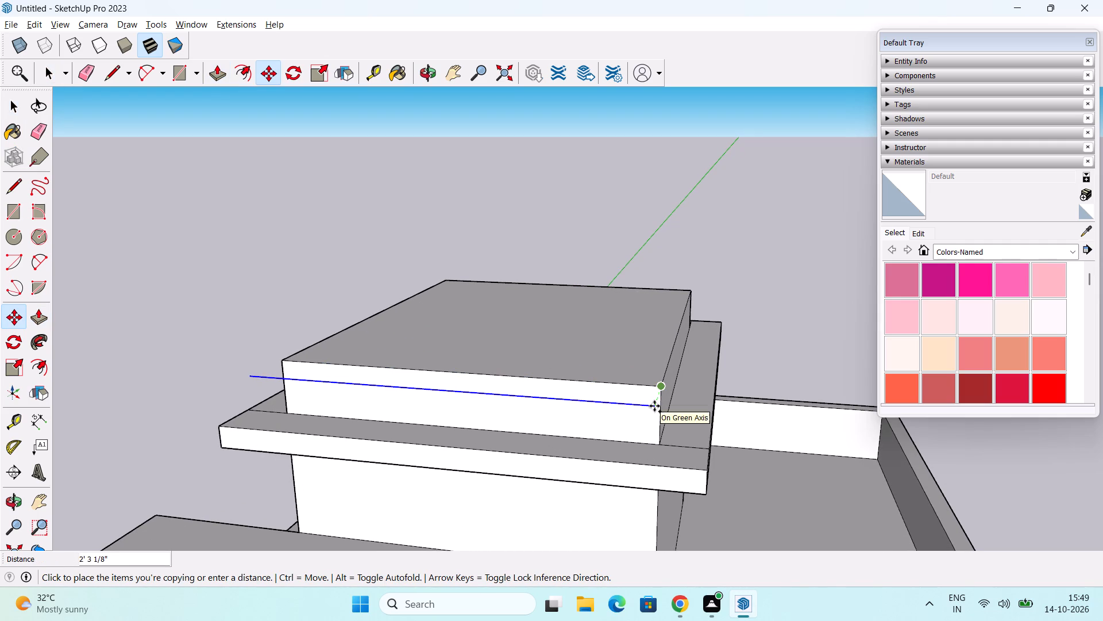
pyautogui.write('6"')
pyautogui.press('Return')
# Continue the copied line around the rooftop block's two side faces and rear face, closing a 6" high band below the top.
pyautogui.moveTo(666, 409); pyautogui.dragTo(655, 401, button='middle')
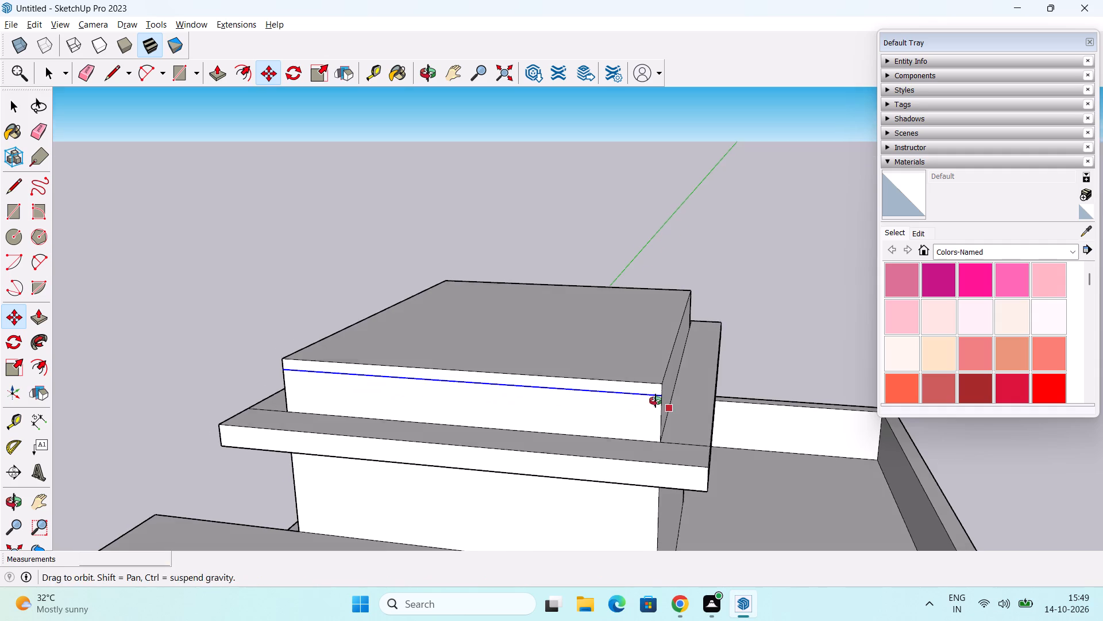
pyautogui.moveTo(655, 401); pyautogui.dragTo(624, 387, button='middle')
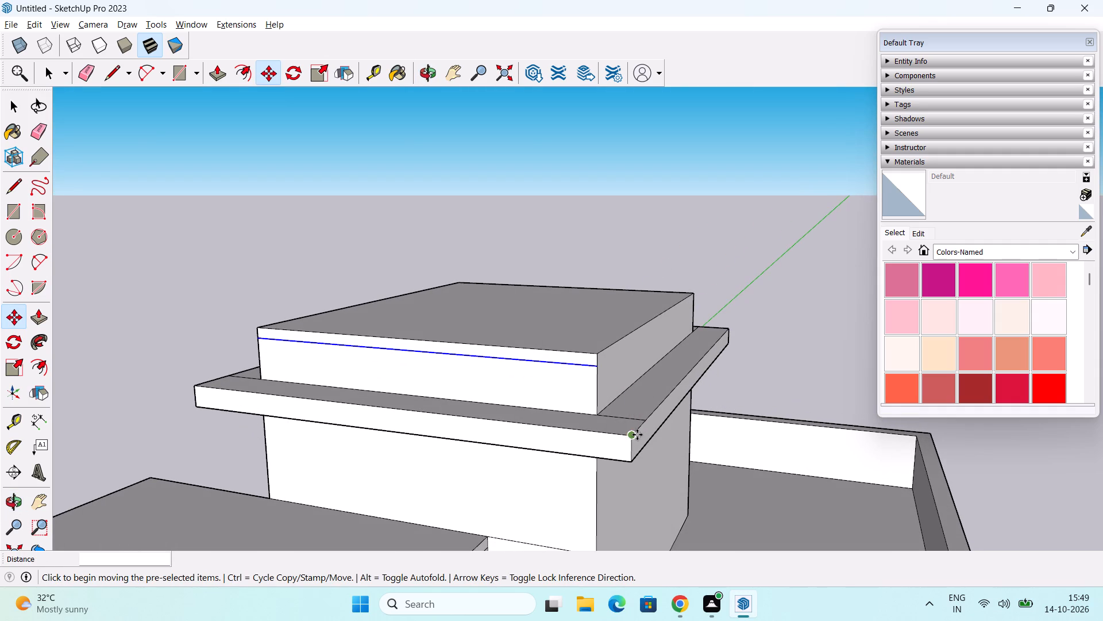
pyautogui.moveTo(645, 442); pyautogui.dragTo(597, 429, button='middle')
pyautogui.press('space')
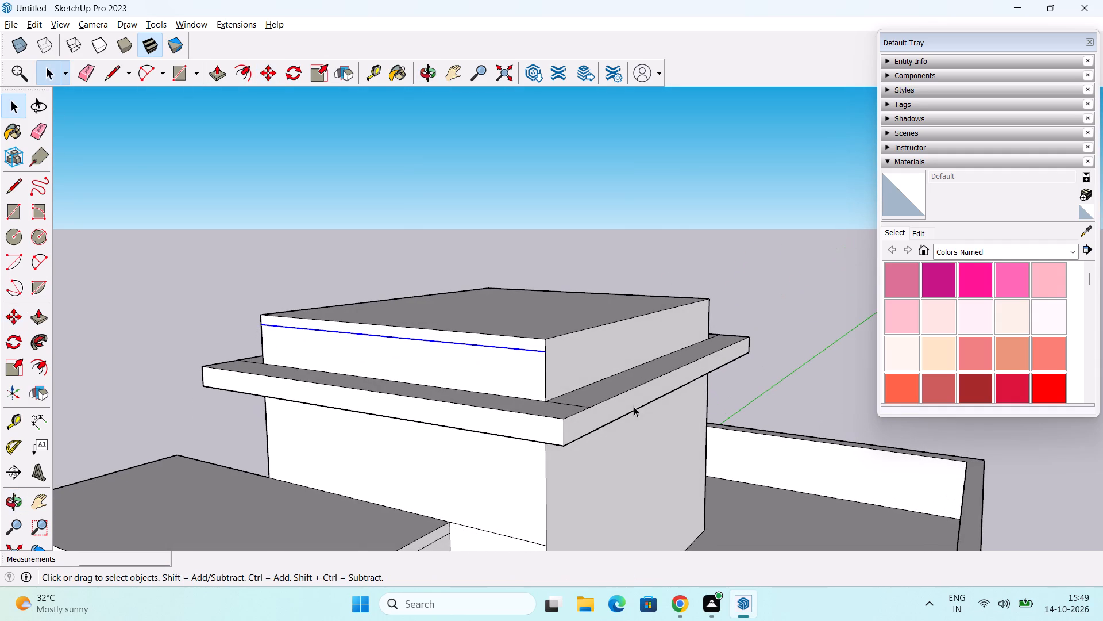
pyautogui.scroll(3, 599, 370)
pyautogui.moveTo(620, 376); pyautogui.dragTo(512, 372, button='middle')
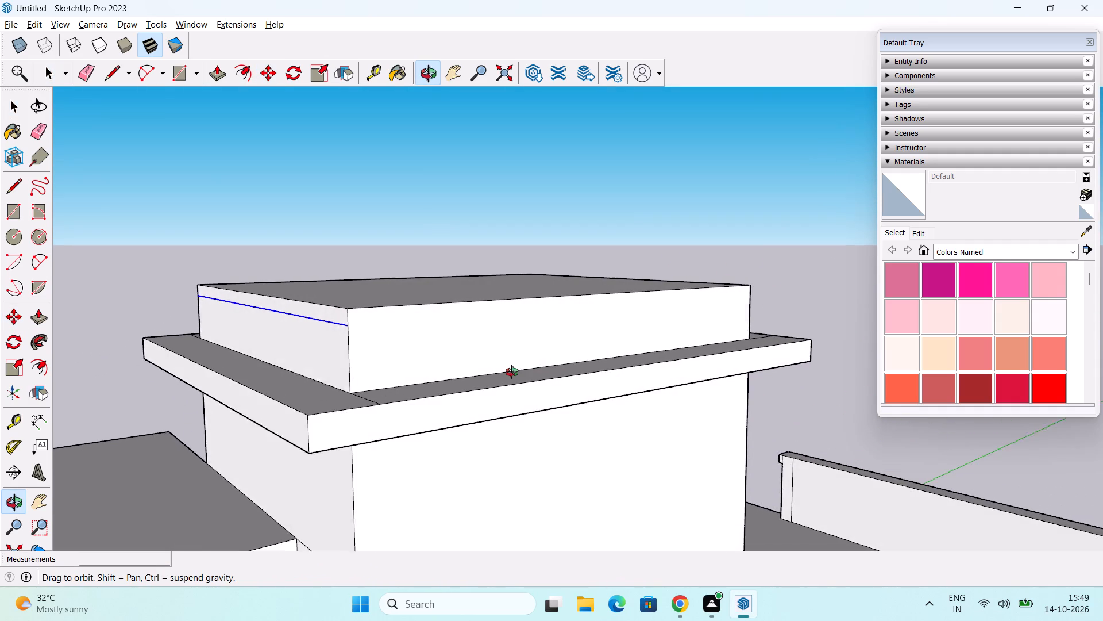
pyautogui.moveTo(512, 372); pyautogui.dragTo(503, 375, button='middle')
pyautogui.press('l')
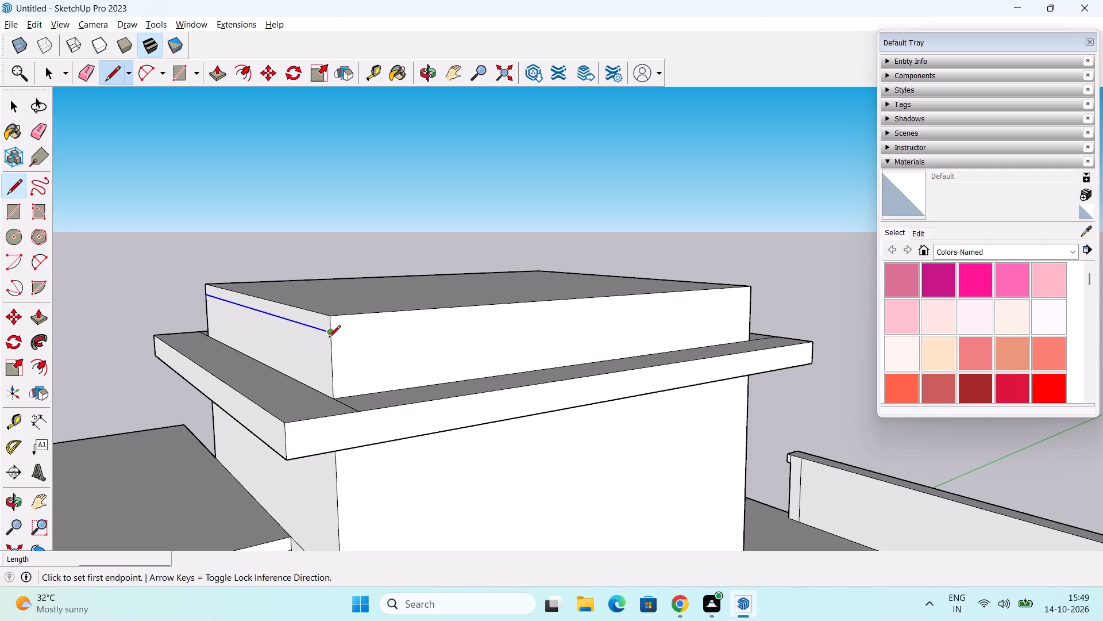
pyautogui.click(329, 338)
pyautogui.click(753, 296)
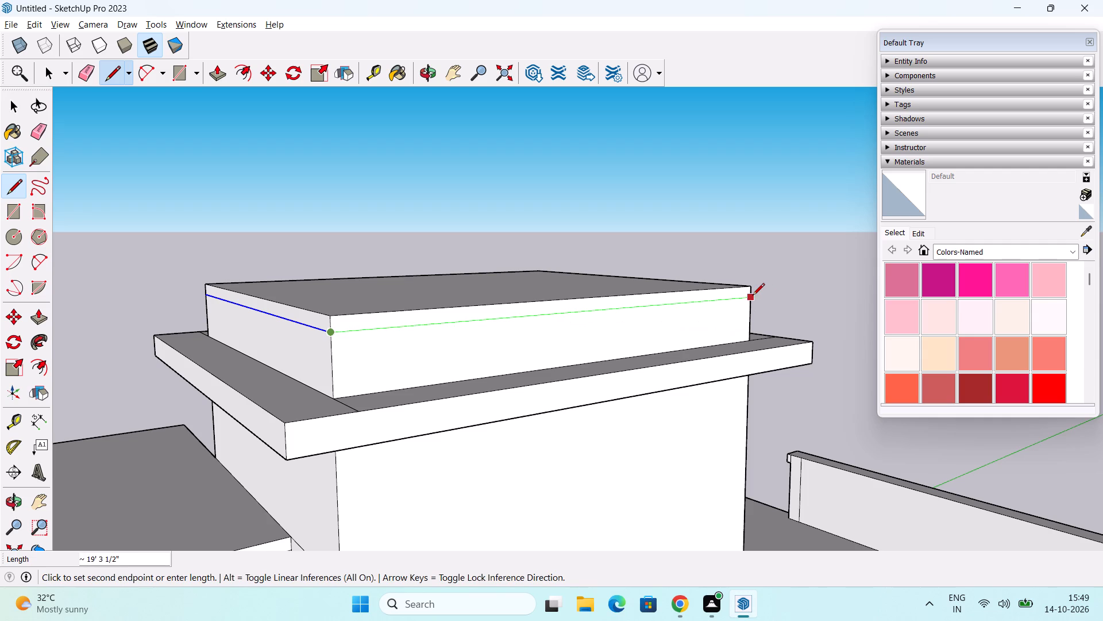
pyautogui.moveTo(762, 328); pyautogui.dragTo(437, 341, button='middle')
pyautogui.click(598, 322)
pyautogui.moveTo(723, 304); pyautogui.dragTo(604, 310, button='middle')
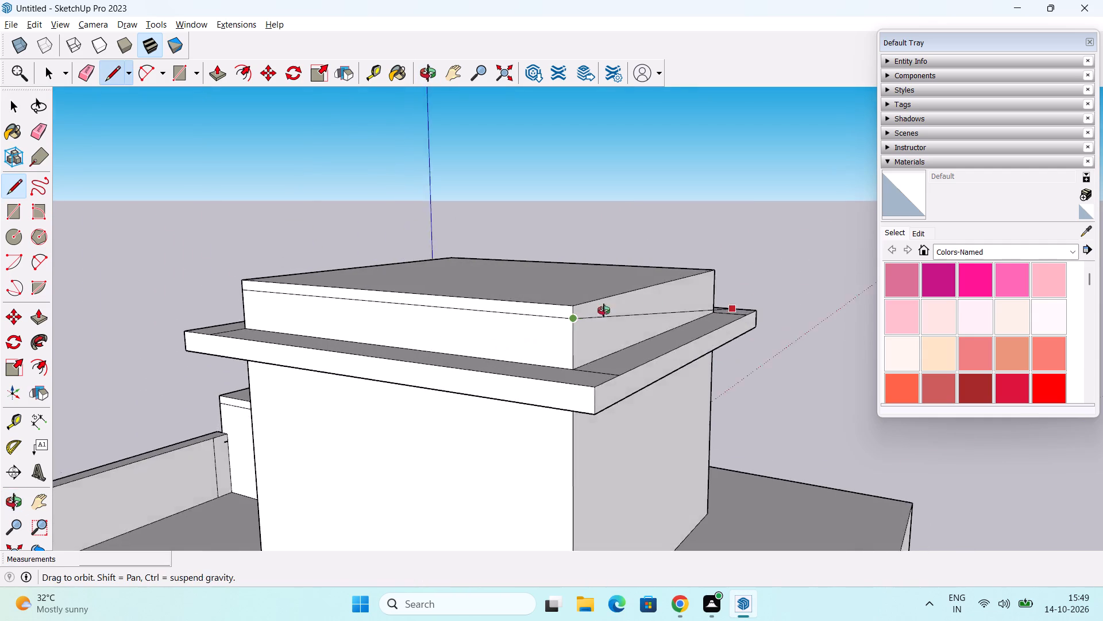
pyautogui.moveTo(604, 310); pyautogui.dragTo(409, 336, button='middle')
pyautogui.click(661, 310)
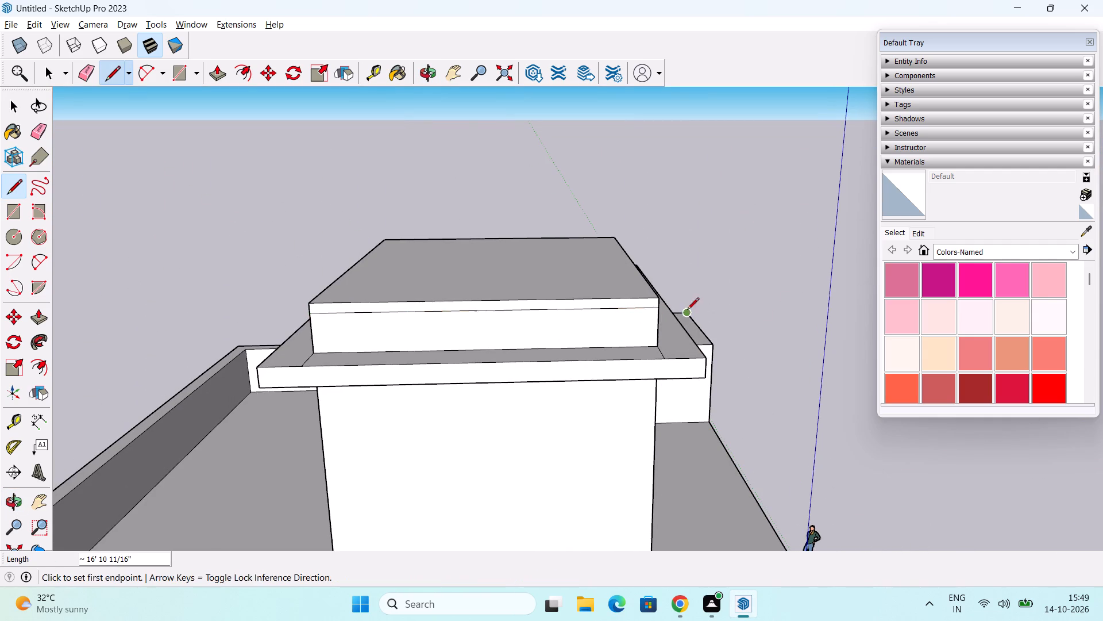
pyautogui.moveTo(677, 311); pyautogui.dragTo(469, 334, button='middle')
pyautogui.moveTo(347, 327); pyautogui.dragTo(396, 319)
pyautogui.moveTo(584, 309); pyautogui.dragTo(364, 318, button='middle')
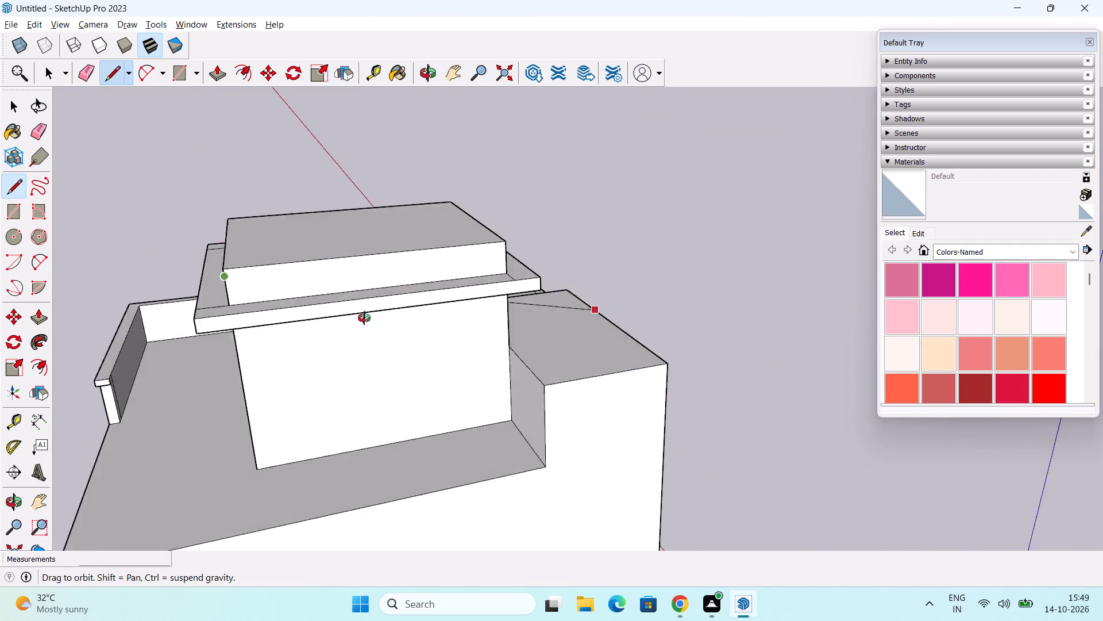
pyautogui.moveTo(364, 318); pyautogui.dragTo(301, 325, button='middle')
pyautogui.click(469, 242)
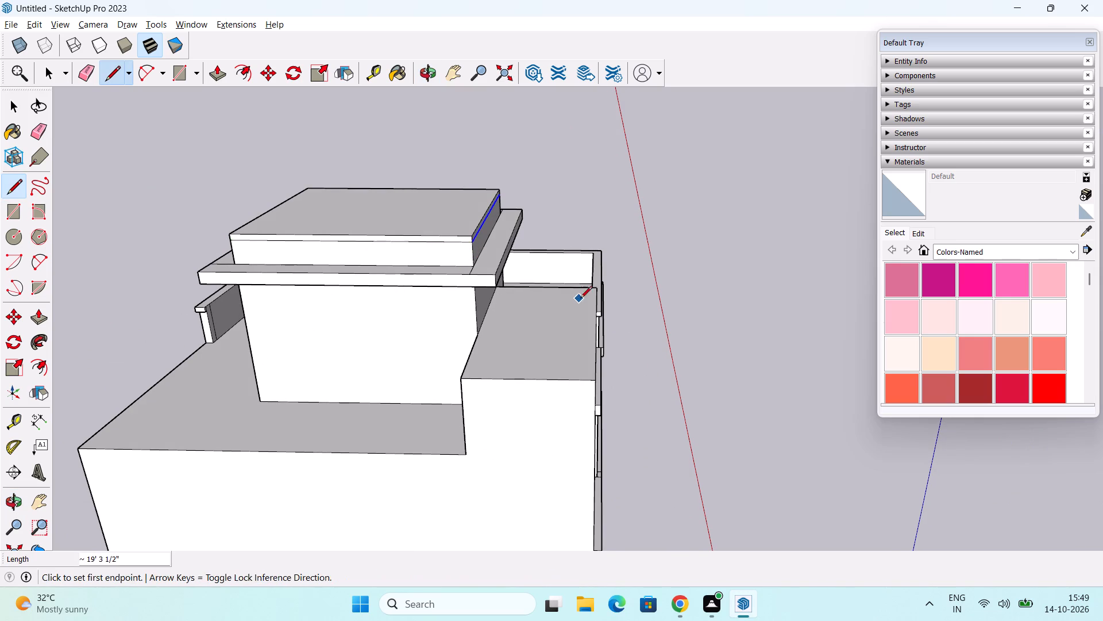
pyautogui.moveTo(579, 311); pyautogui.dragTo(499, 338, button='middle')
pyautogui.press('space')
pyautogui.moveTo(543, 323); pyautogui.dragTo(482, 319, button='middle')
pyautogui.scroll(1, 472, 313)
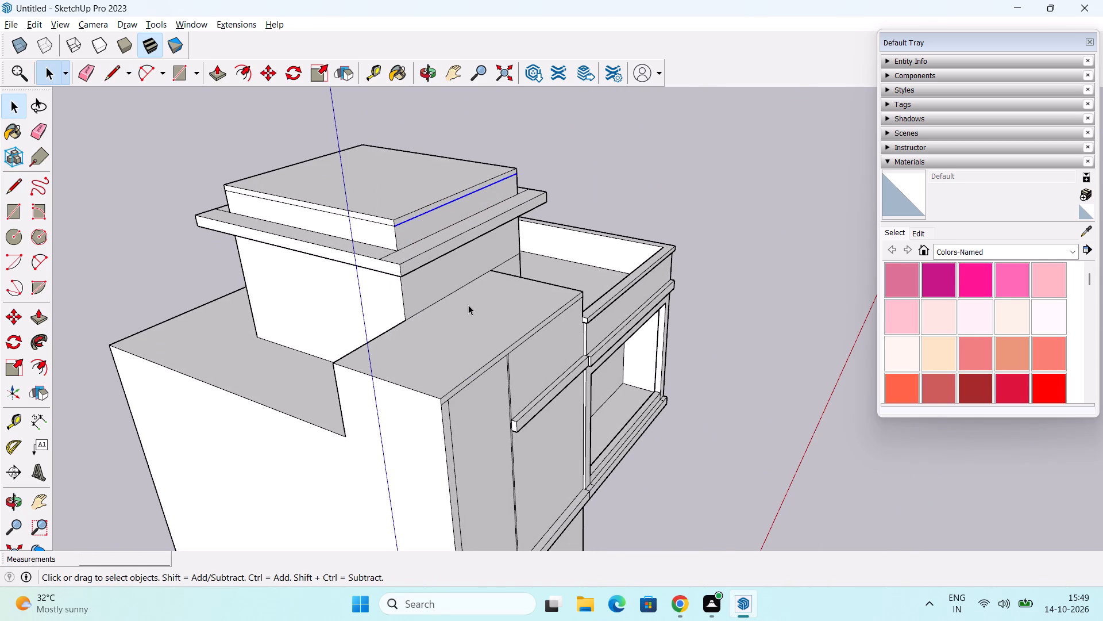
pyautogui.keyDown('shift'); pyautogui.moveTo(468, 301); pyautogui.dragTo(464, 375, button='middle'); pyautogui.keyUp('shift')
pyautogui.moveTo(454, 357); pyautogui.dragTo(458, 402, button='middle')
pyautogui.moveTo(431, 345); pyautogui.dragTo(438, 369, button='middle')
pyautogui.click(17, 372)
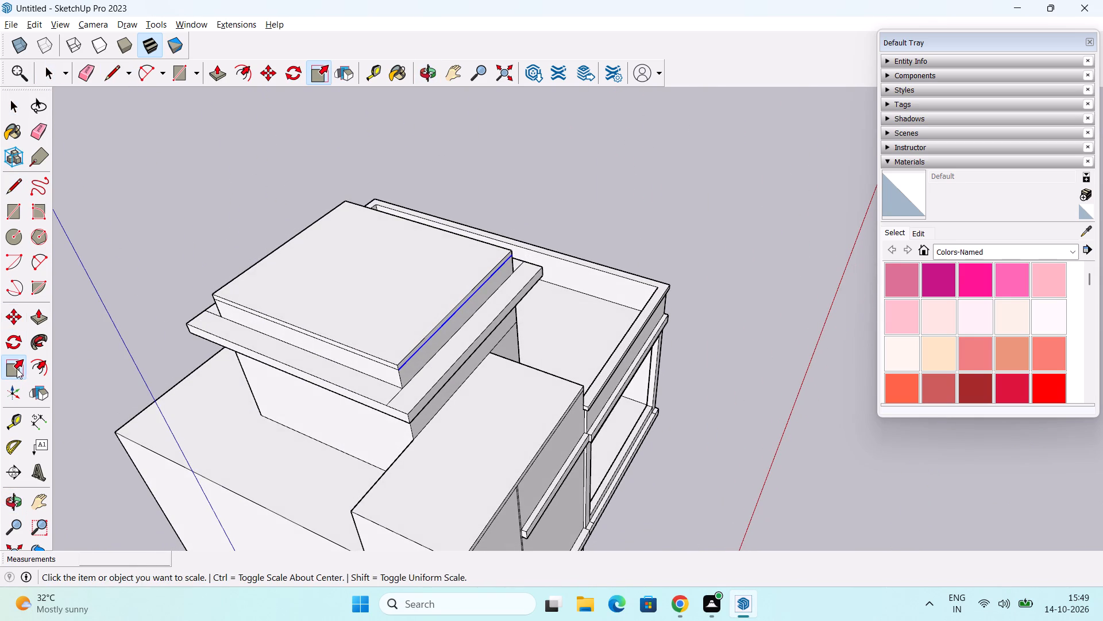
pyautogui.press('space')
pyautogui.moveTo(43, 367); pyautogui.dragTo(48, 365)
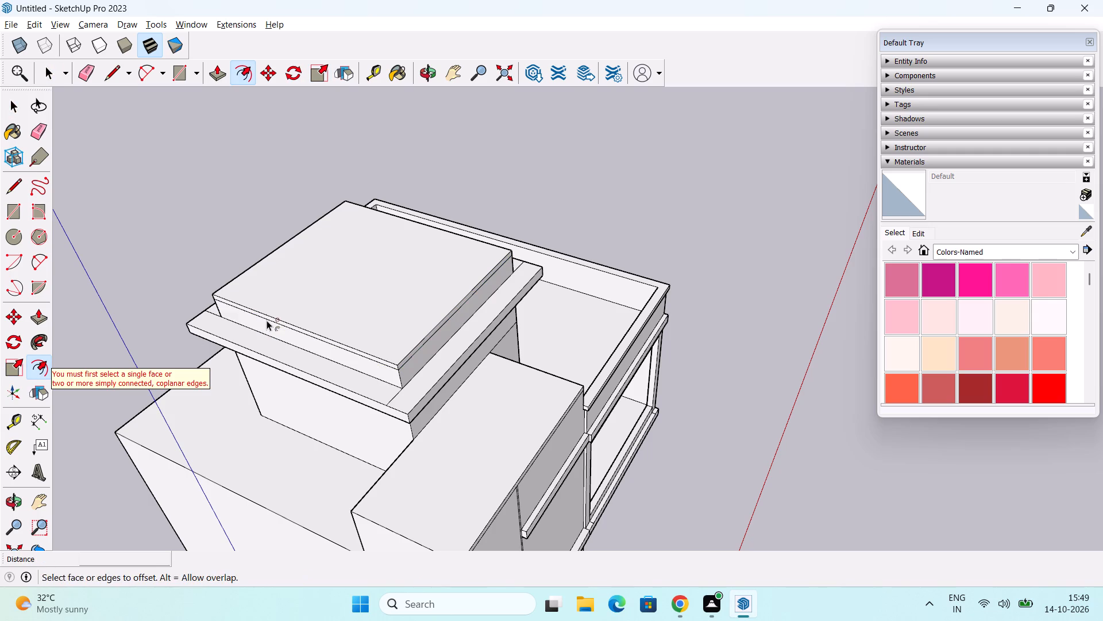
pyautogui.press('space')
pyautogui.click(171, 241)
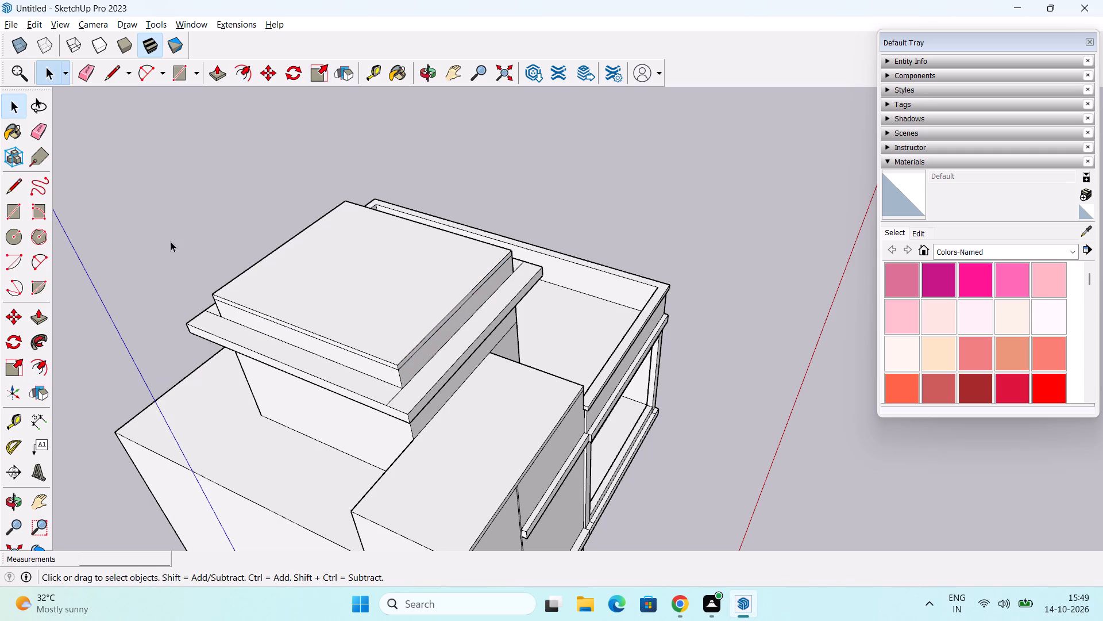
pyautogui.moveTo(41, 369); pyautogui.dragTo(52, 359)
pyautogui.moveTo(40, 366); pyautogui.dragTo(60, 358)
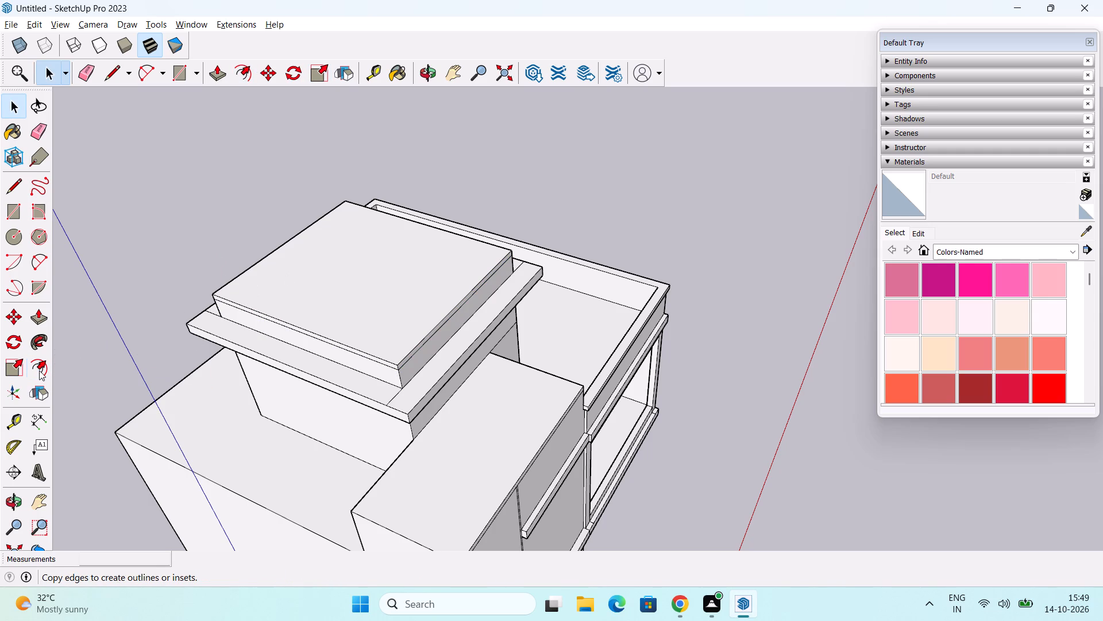
# Offset the outline of the rooftop block's top face inward by 9".
pyautogui.click(39, 370)
pyautogui.scroll(2, 251, 285)
pyautogui.click(246, 285)
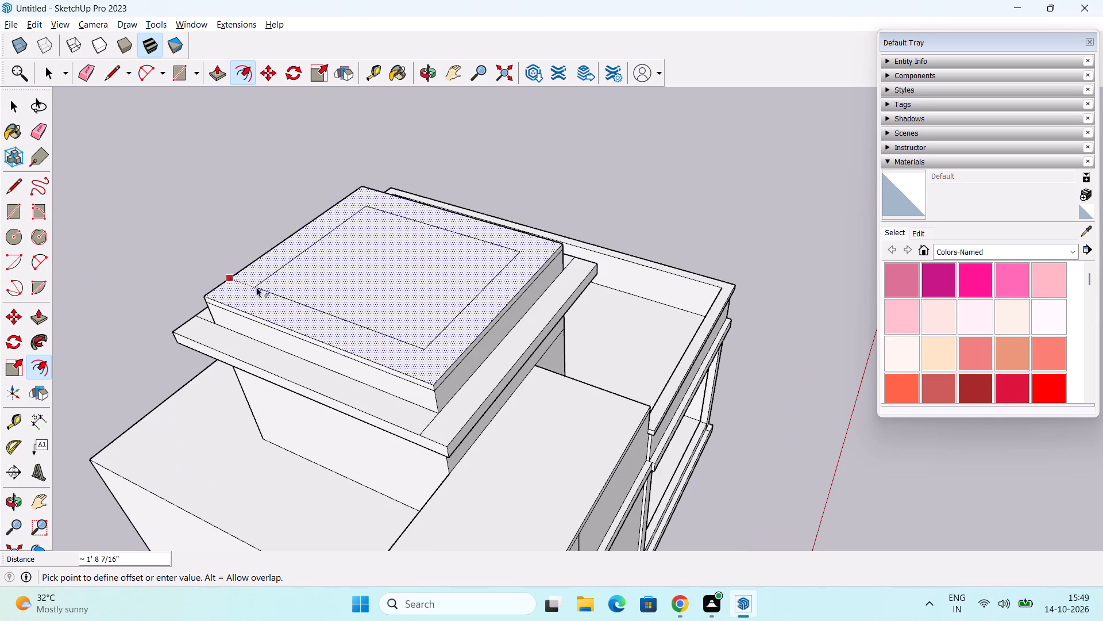
pyautogui.press('6')
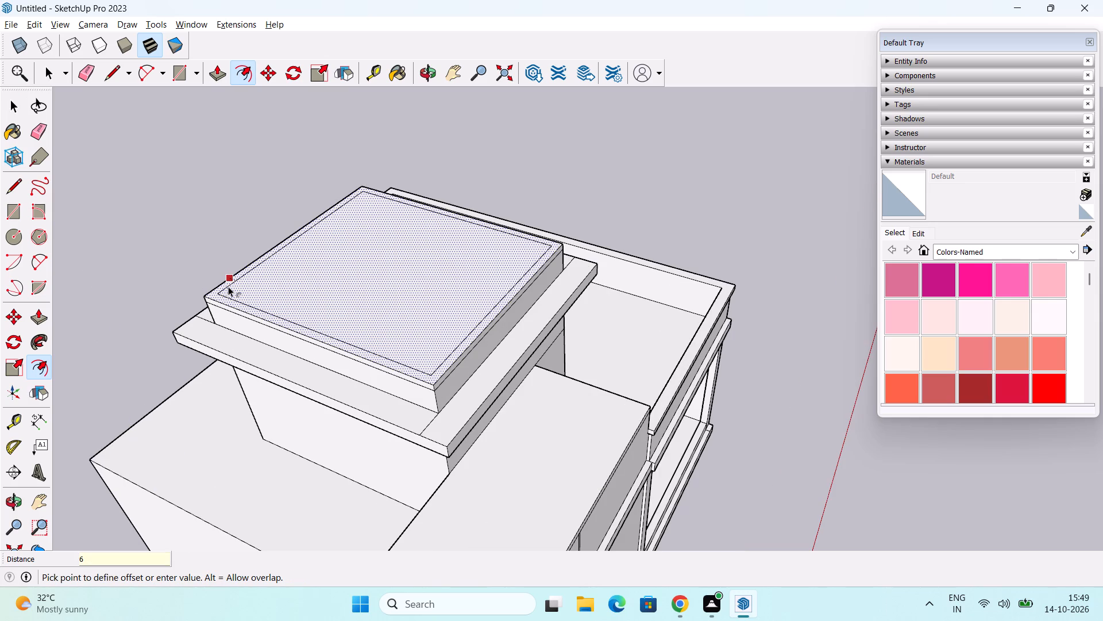
pyautogui.hotkey('shift', '"')
pyautogui.press('Return')
pyautogui.write('9"')
pyautogui.press('Return')
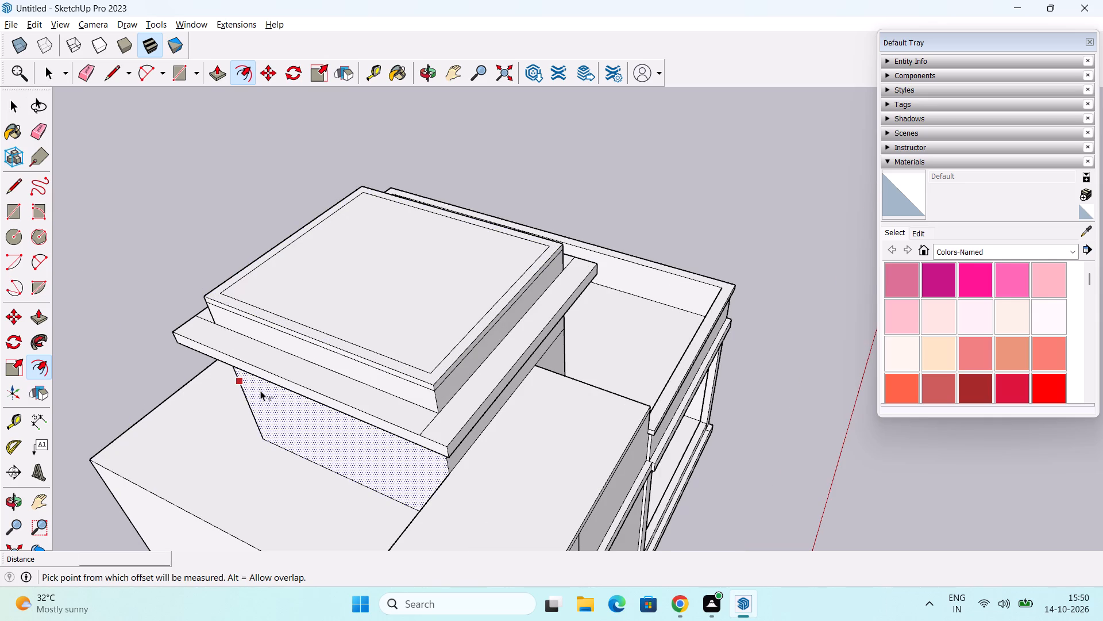
# Push/Pull the front face of the rooftop block's 6" top band outward by 9".
pyautogui.moveTo(267, 376); pyautogui.dragTo(281, 369, button='middle')
pyautogui.press('space')
pyautogui.scroll(2, 299, 337)
pyautogui.moveTo(299, 337); pyautogui.dragTo(291, 360, button='middle')
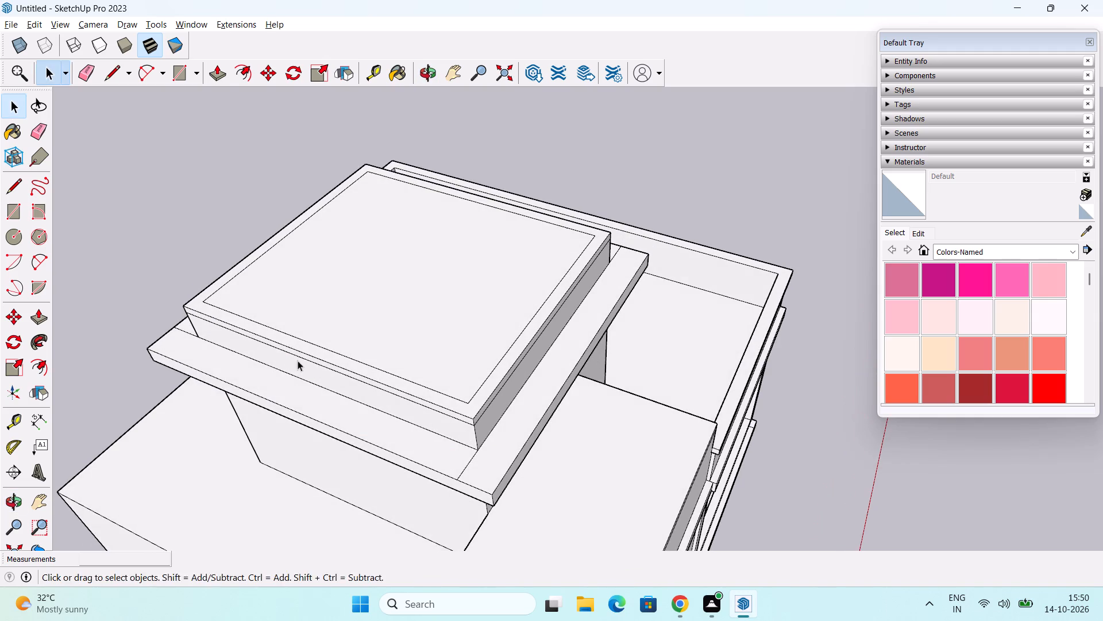
pyautogui.press('p')
pyautogui.scroll(4, 298, 361)
pyautogui.moveTo(324, 405); pyautogui.dragTo(328, 317, button='middle')
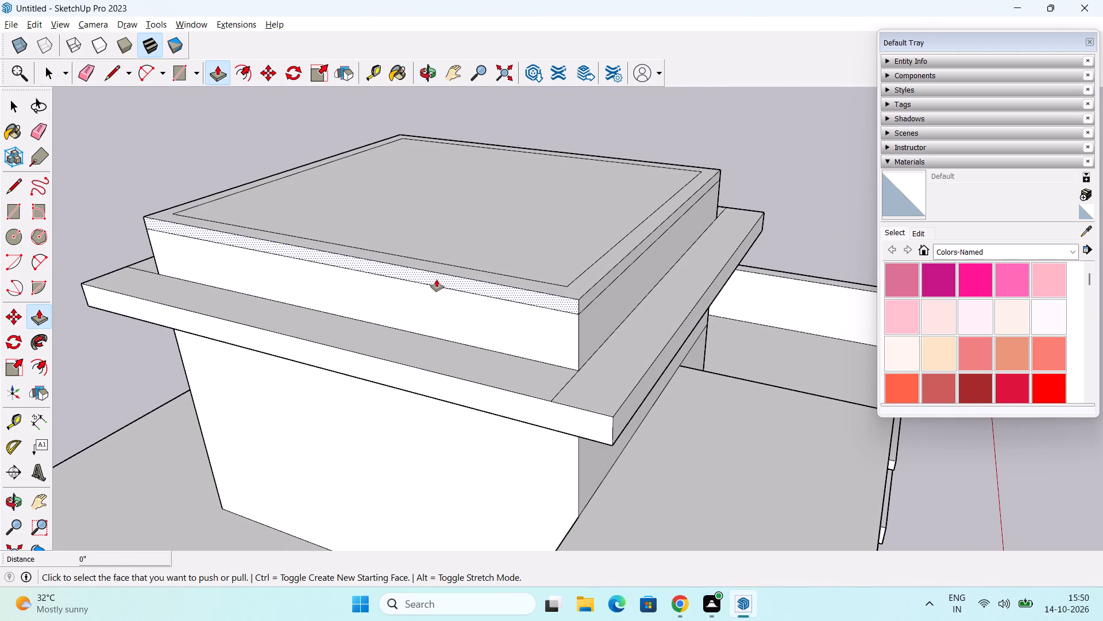
pyautogui.click(437, 279)
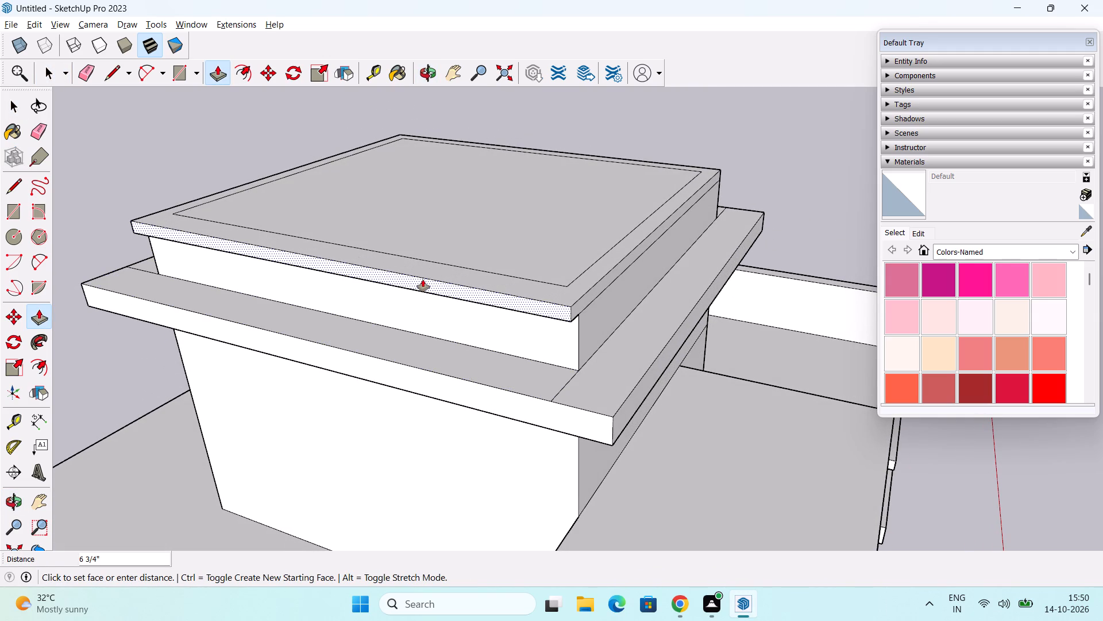
pyautogui.write('9"')
pyautogui.press('Return')
# Repeat the 9" outward Push/Pull on the top band's two side faces and rear face.
pyautogui.scroll(3, 522, 297)
pyautogui.doubleClick(599, 312)
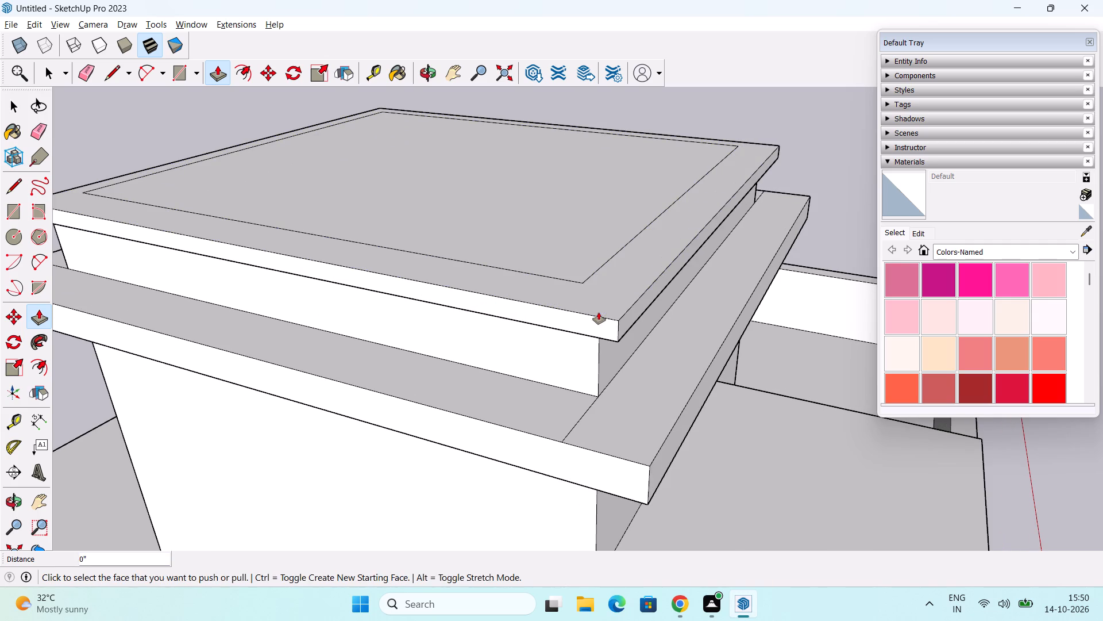
pyautogui.moveTo(462, 333); pyautogui.dragTo(641, 213, button='middle')
pyautogui.scroll(-1, 423, 257)
pyautogui.moveTo(410, 252); pyautogui.dragTo(533, 232, button='middle')
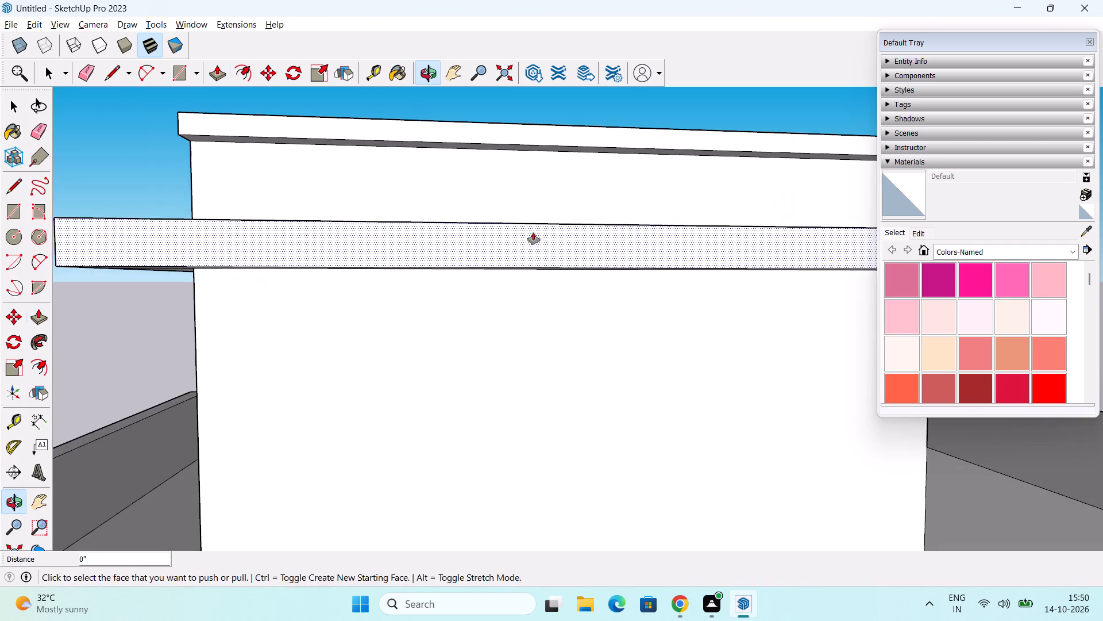
pyautogui.moveTo(533, 232); pyautogui.dragTo(620, 232, button='middle')
pyautogui.moveTo(396, 227); pyautogui.dragTo(545, 256, button='middle')
pyautogui.keyDown('shift'); pyautogui.moveTo(252, 216); pyautogui.dragTo(482, 271, button='middle'); pyautogui.keyUp('shift')
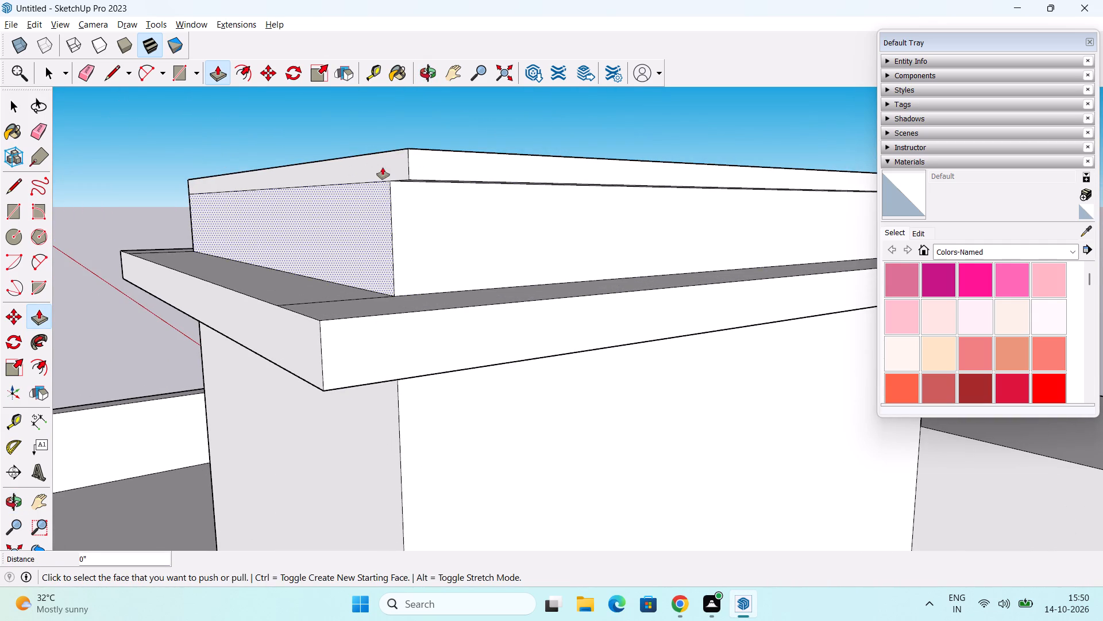
pyautogui.doubleClick(383, 167)
pyautogui.moveTo(286, 208); pyautogui.dragTo(499, 208, button='middle')
pyautogui.moveTo(261, 236); pyautogui.dragTo(437, 236, button='middle')
pyautogui.scroll(-3, 314, 245)
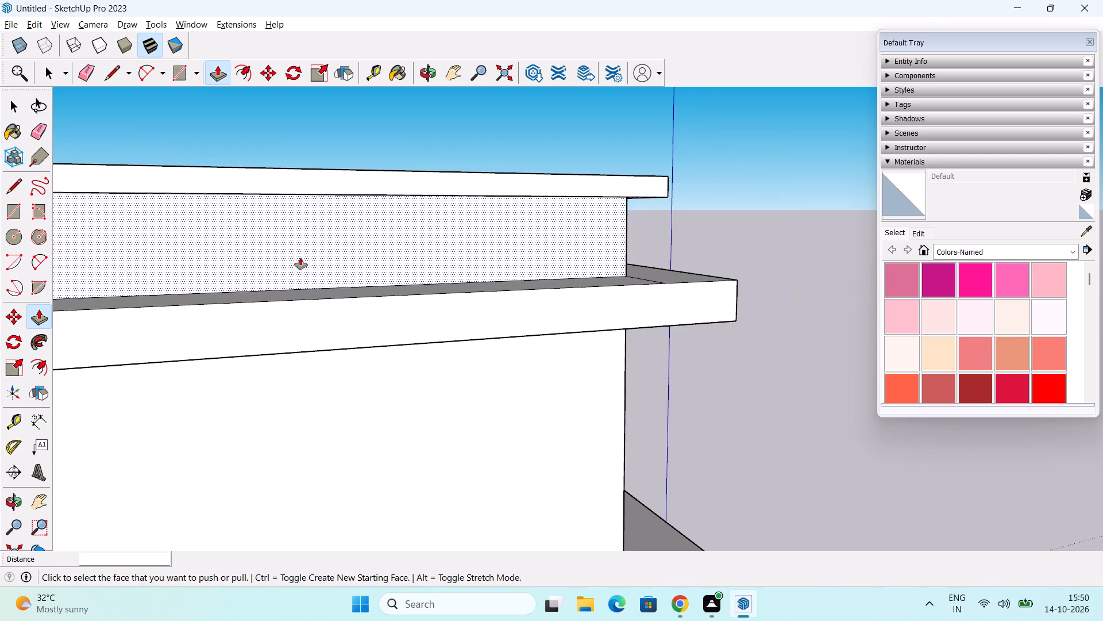
pyautogui.moveTo(247, 259); pyautogui.dragTo(649, 252, button='middle')
pyautogui.moveTo(300, 265); pyautogui.dragTo(567, 310, button='middle')
pyautogui.doubleClick(461, 239)
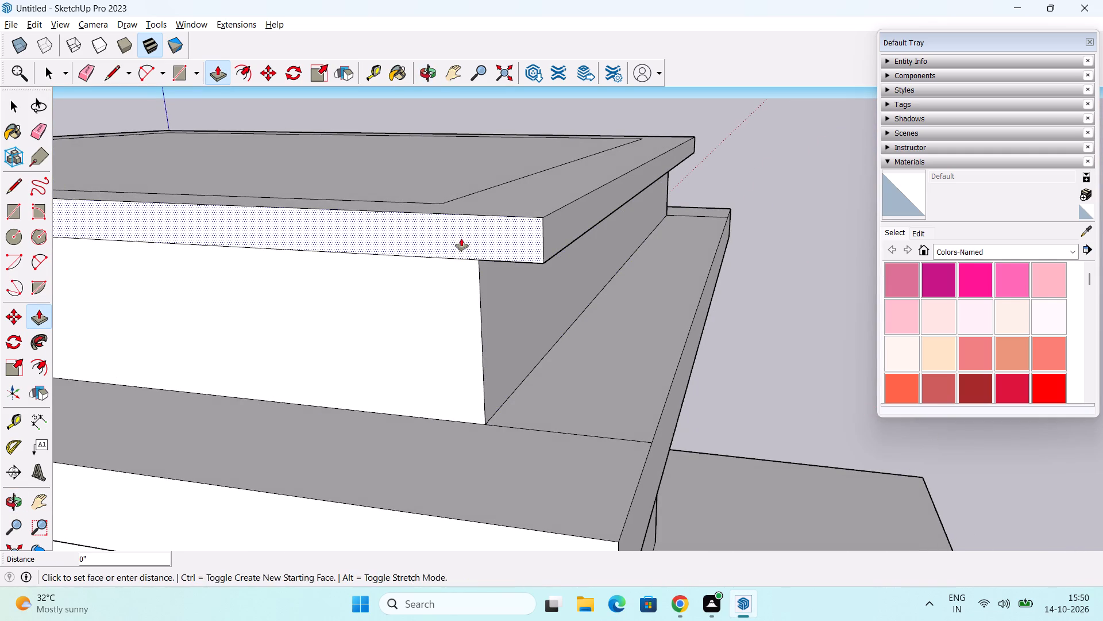
# Push the top face inside the 9" parapet outline down about 8 1/2" to recess the rooftop block's roof.
pyautogui.scroll(-2, 446, 242)
pyautogui.moveTo(434, 258); pyautogui.dragTo(256, 363, button='middle')
pyautogui.scroll(-2, 472, 258)
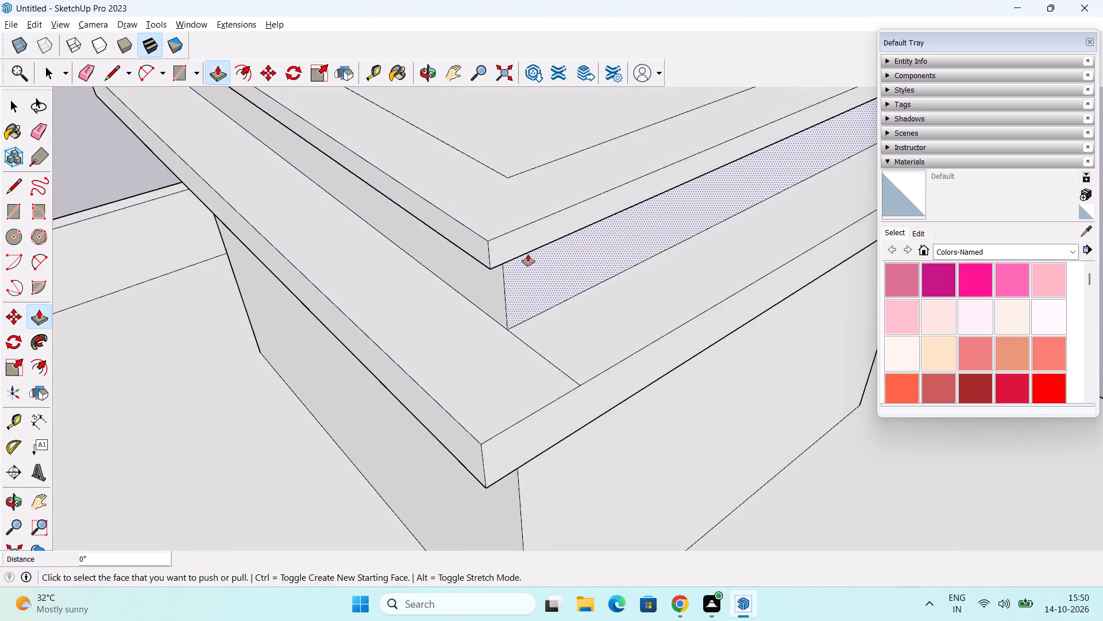
pyautogui.moveTo(528, 254); pyautogui.dragTo(407, 490, button='middle')
pyautogui.scroll(-2, 411, 450)
pyautogui.moveTo(425, 414); pyautogui.dragTo(412, 517, button='middle')
pyautogui.scroll(-7, 404, 367)
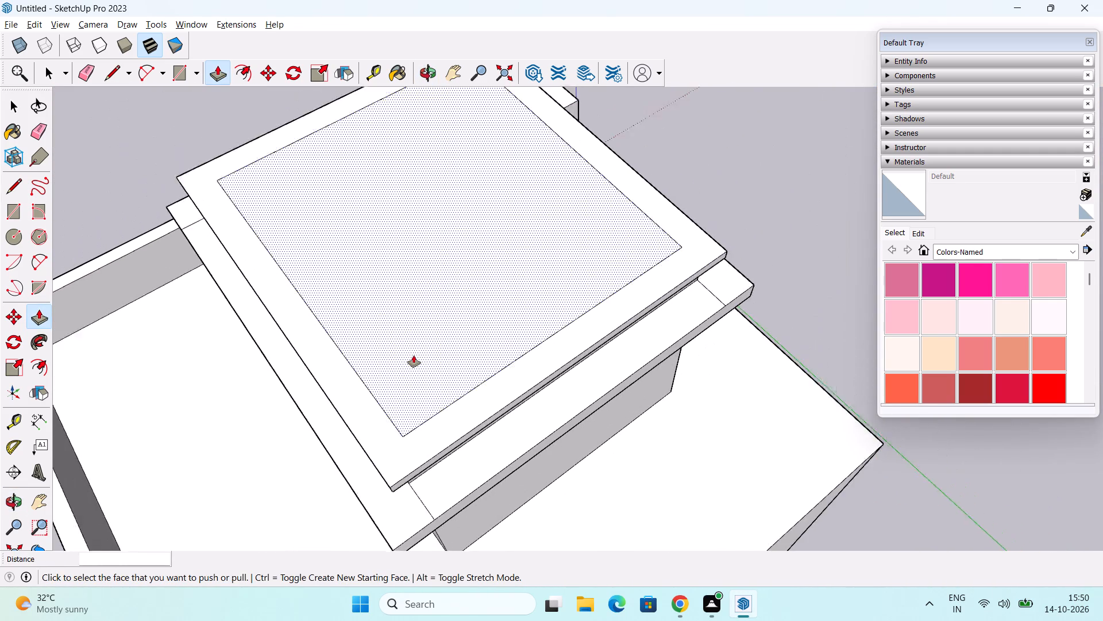
pyautogui.keyDown('shift'); pyautogui.moveTo(418, 362); pyautogui.dragTo(403, 448, button='middle'); pyautogui.keyUp('shift')
pyautogui.moveTo(374, 393); pyautogui.dragTo(526, 476, button='middle')
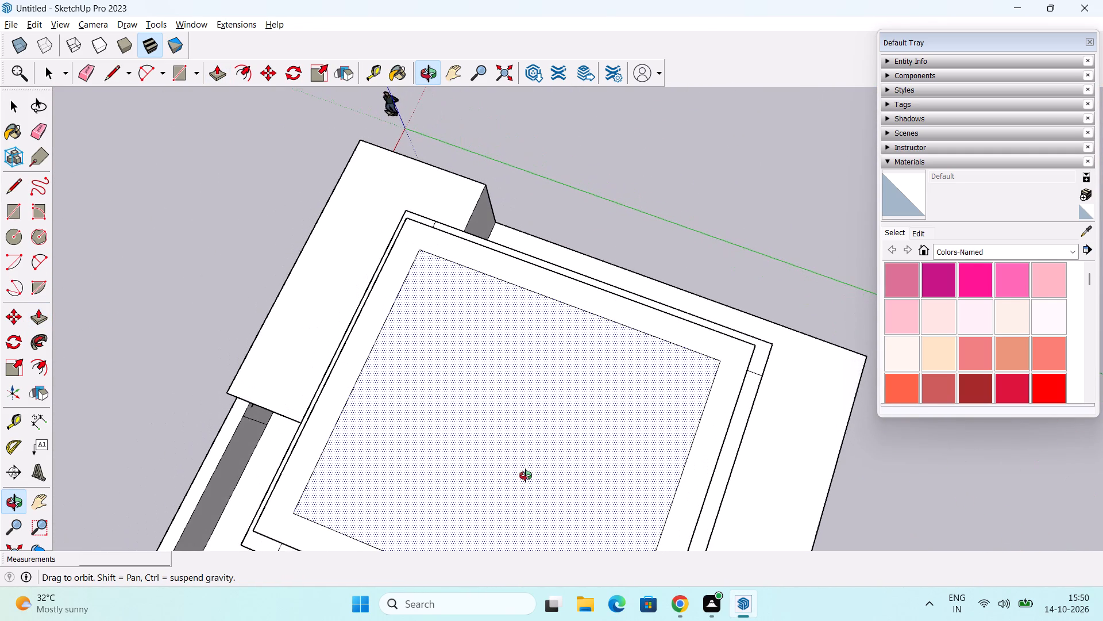
pyautogui.moveTo(526, 476); pyautogui.dragTo(776, 442, button='middle')
pyautogui.moveTo(574, 462); pyautogui.dragTo(706, 316, button='middle')
pyautogui.moveTo(549, 363); pyautogui.dragTo(634, 267, button='middle')
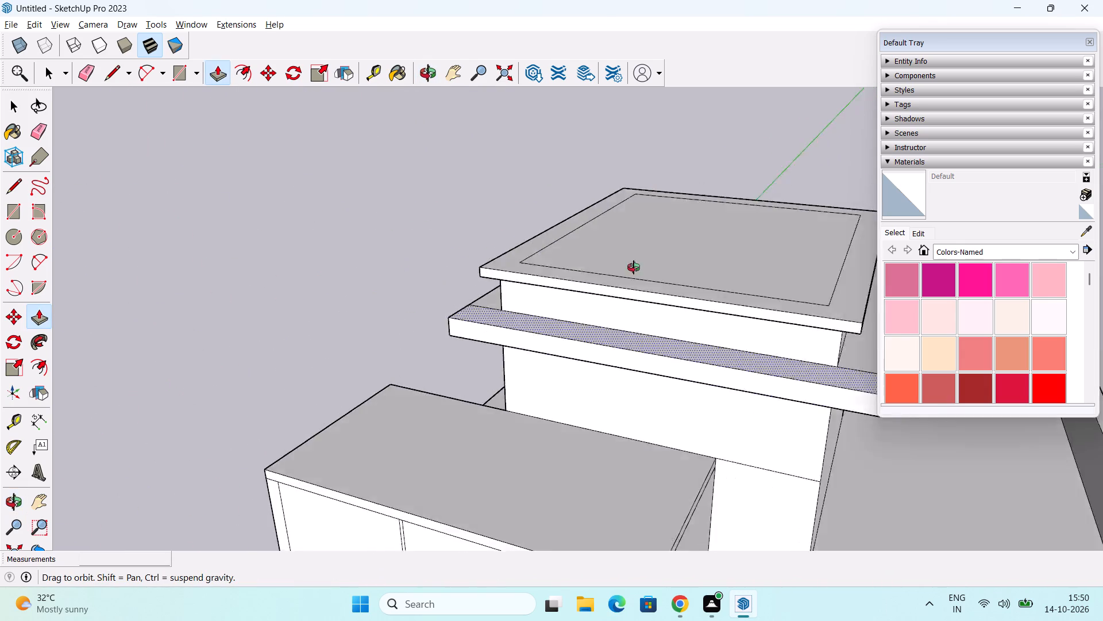
pyautogui.moveTo(634, 267); pyautogui.dragTo(186, 377, button='middle')
pyautogui.moveTo(513, 385); pyautogui.dragTo(514, 396)
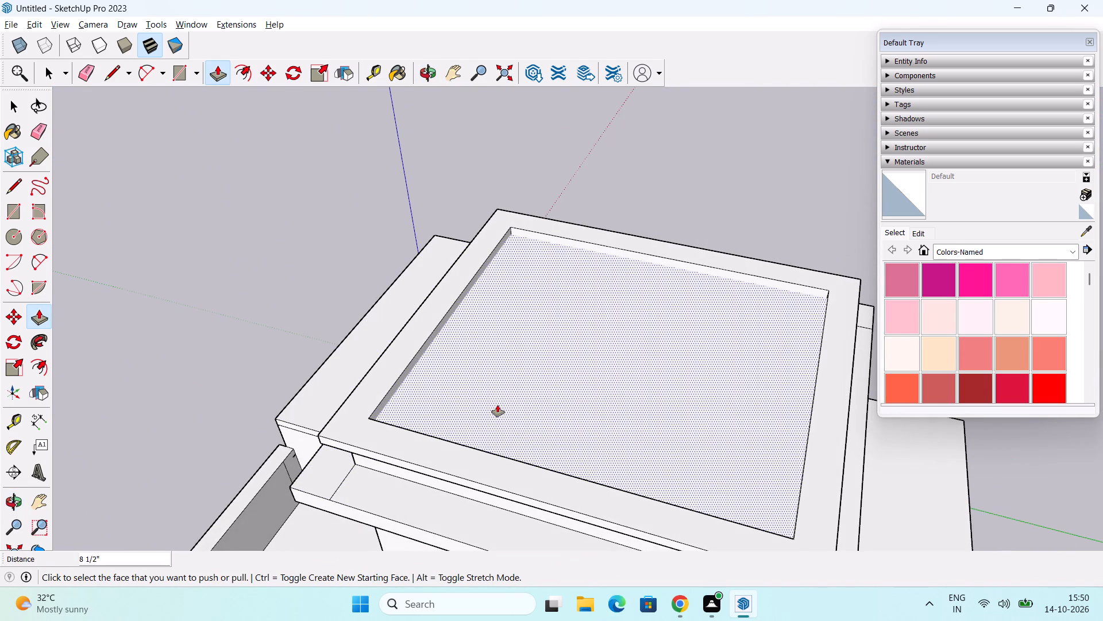
# Push/Pull the recessed floor inside the rooftop block's parapet by about another 2 1/2".
pyautogui.scroll(-1, 497, 405)
pyautogui.moveTo(496, 406); pyautogui.dragTo(469, 309, button='middle')
pyautogui.click(534, 330)
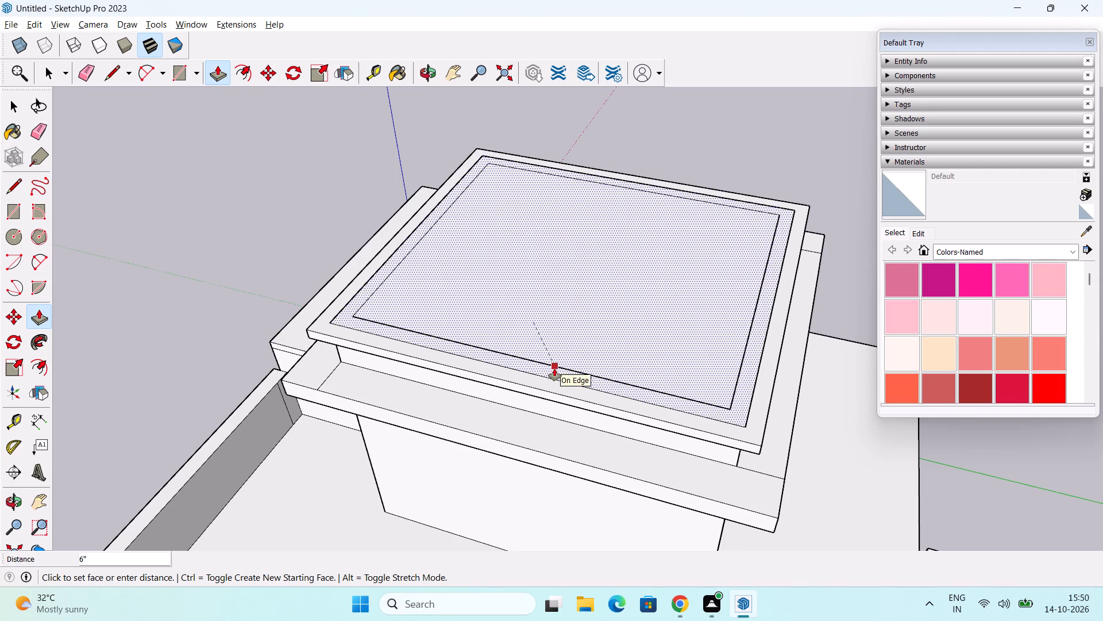
pyautogui.press('Escape')
pyautogui.click(567, 310)
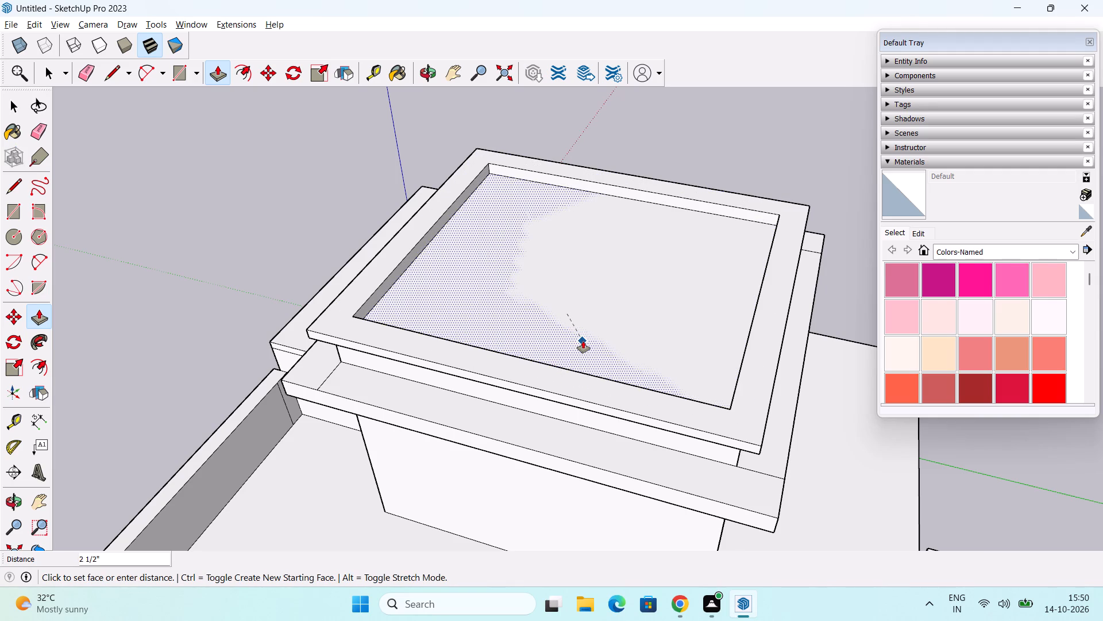
pyautogui.click(583, 341)
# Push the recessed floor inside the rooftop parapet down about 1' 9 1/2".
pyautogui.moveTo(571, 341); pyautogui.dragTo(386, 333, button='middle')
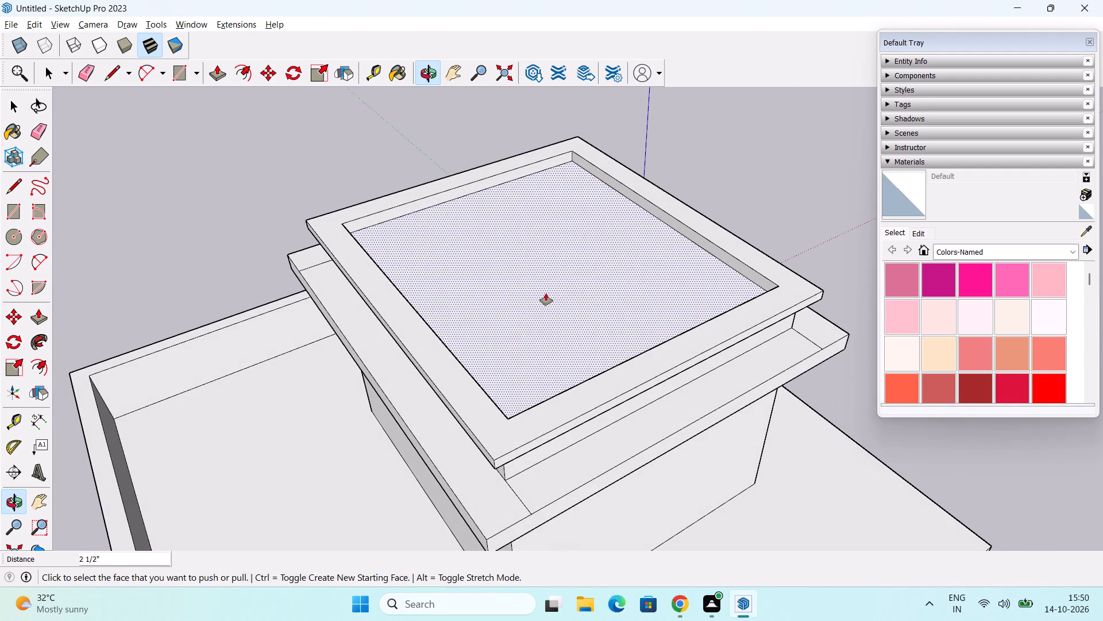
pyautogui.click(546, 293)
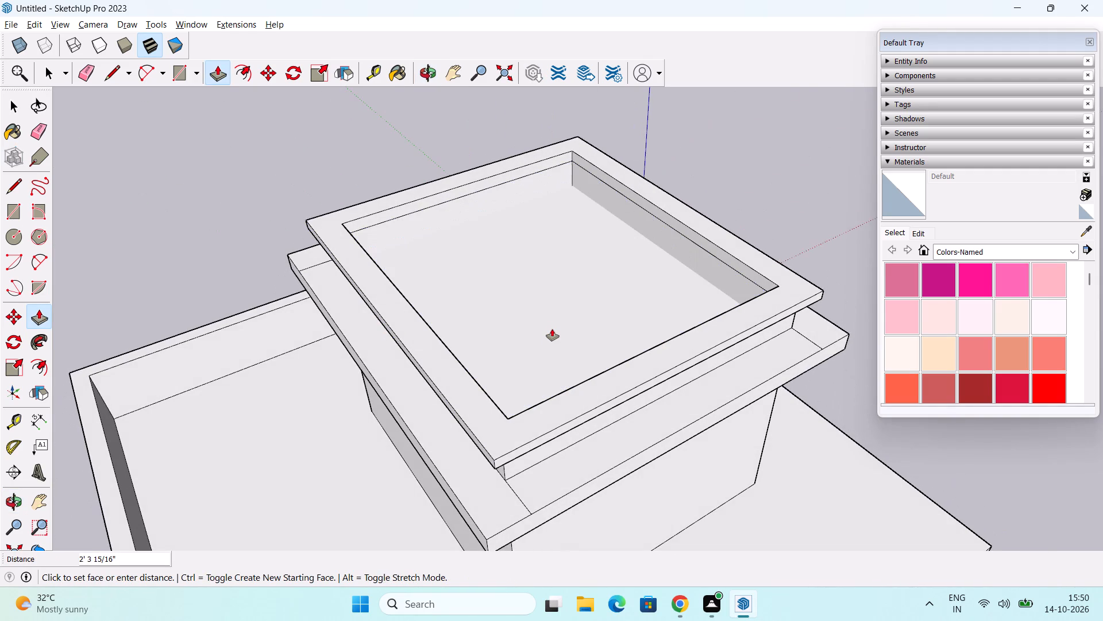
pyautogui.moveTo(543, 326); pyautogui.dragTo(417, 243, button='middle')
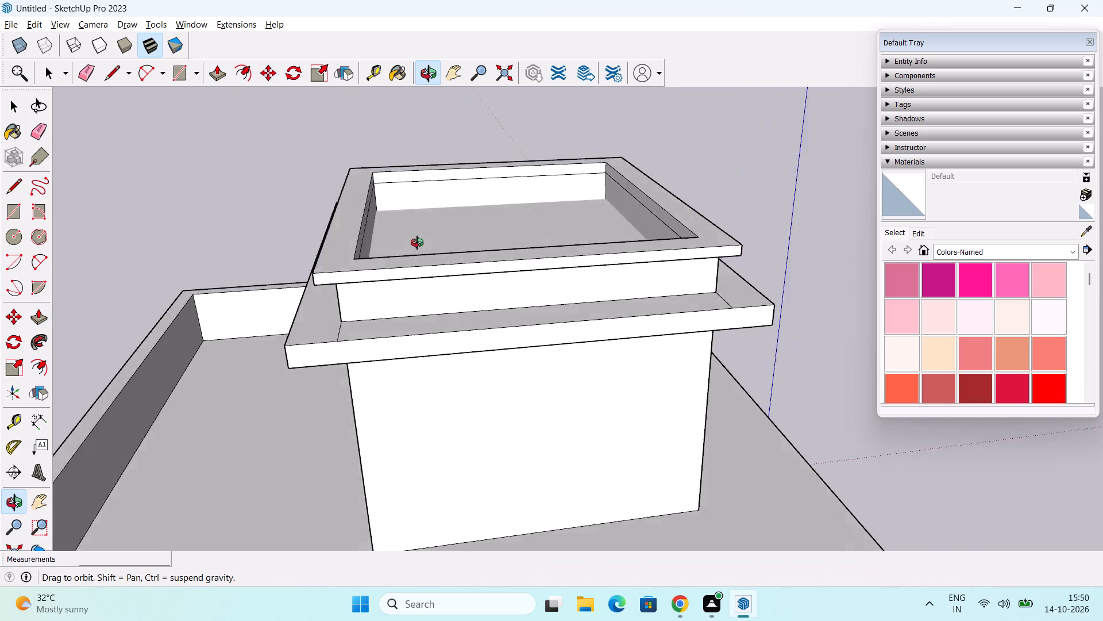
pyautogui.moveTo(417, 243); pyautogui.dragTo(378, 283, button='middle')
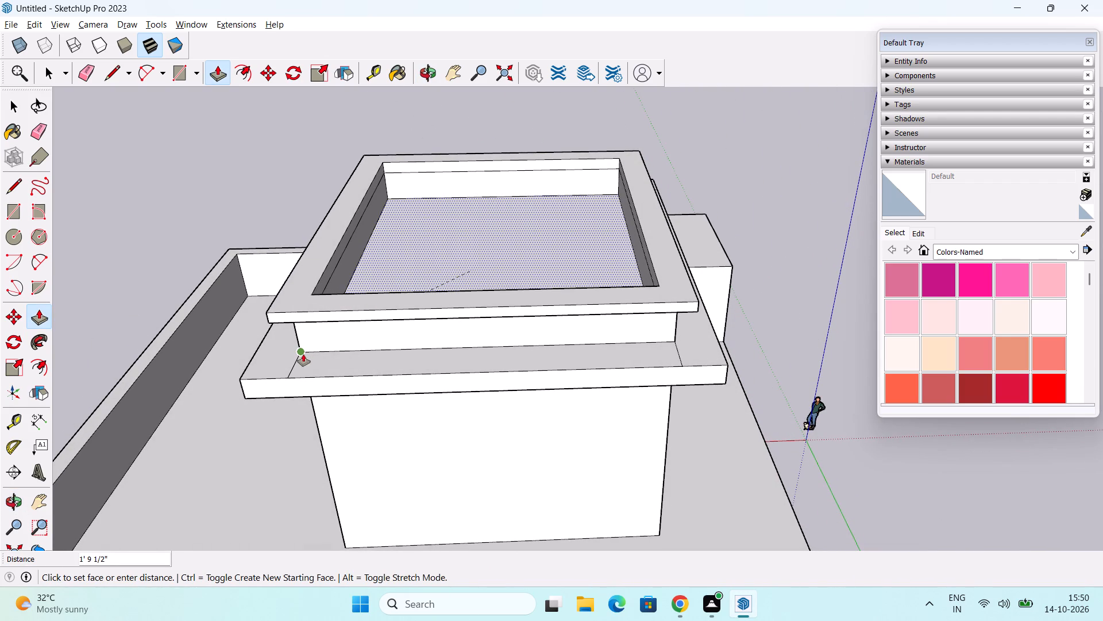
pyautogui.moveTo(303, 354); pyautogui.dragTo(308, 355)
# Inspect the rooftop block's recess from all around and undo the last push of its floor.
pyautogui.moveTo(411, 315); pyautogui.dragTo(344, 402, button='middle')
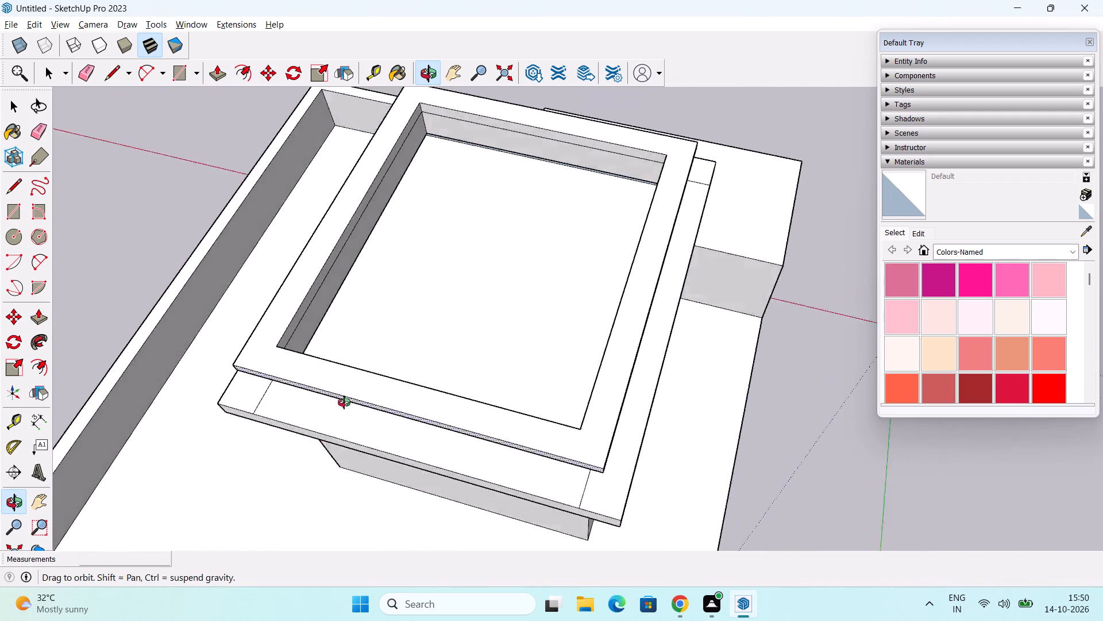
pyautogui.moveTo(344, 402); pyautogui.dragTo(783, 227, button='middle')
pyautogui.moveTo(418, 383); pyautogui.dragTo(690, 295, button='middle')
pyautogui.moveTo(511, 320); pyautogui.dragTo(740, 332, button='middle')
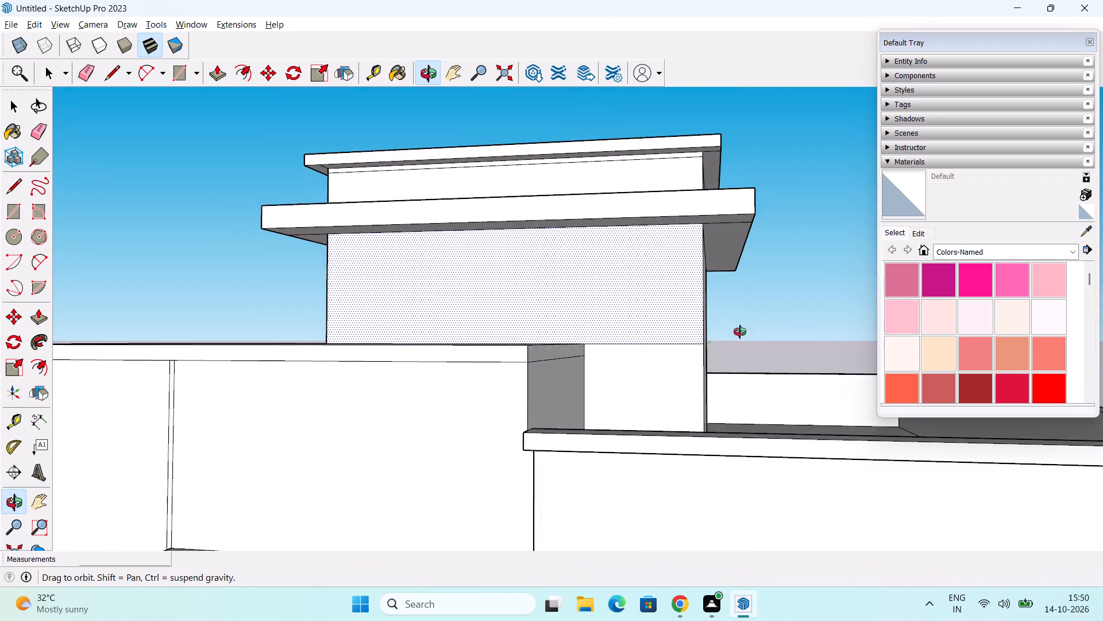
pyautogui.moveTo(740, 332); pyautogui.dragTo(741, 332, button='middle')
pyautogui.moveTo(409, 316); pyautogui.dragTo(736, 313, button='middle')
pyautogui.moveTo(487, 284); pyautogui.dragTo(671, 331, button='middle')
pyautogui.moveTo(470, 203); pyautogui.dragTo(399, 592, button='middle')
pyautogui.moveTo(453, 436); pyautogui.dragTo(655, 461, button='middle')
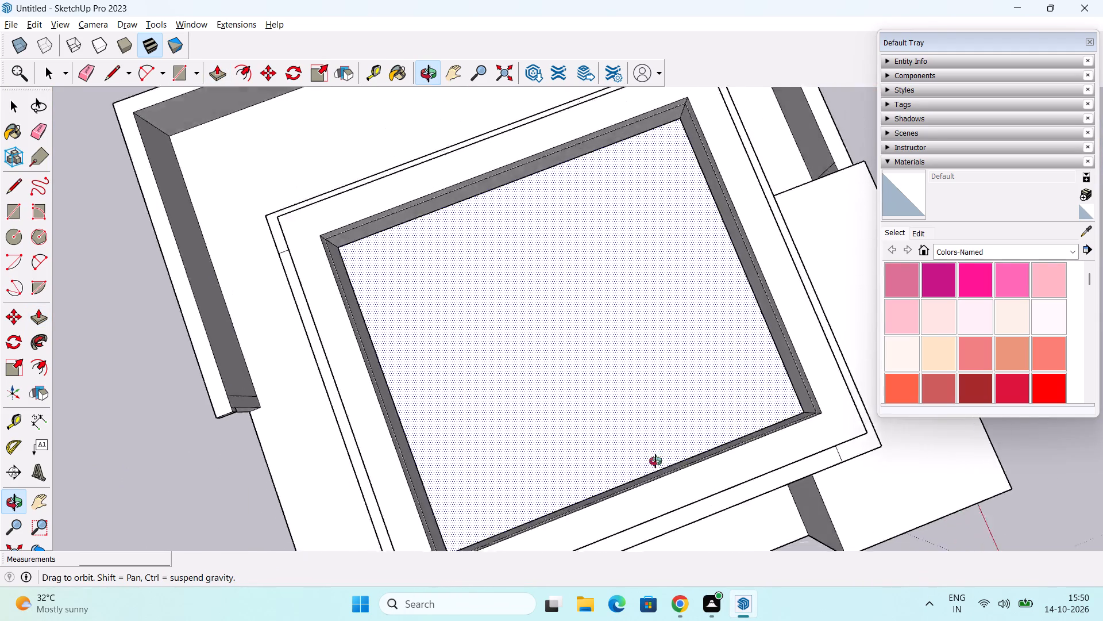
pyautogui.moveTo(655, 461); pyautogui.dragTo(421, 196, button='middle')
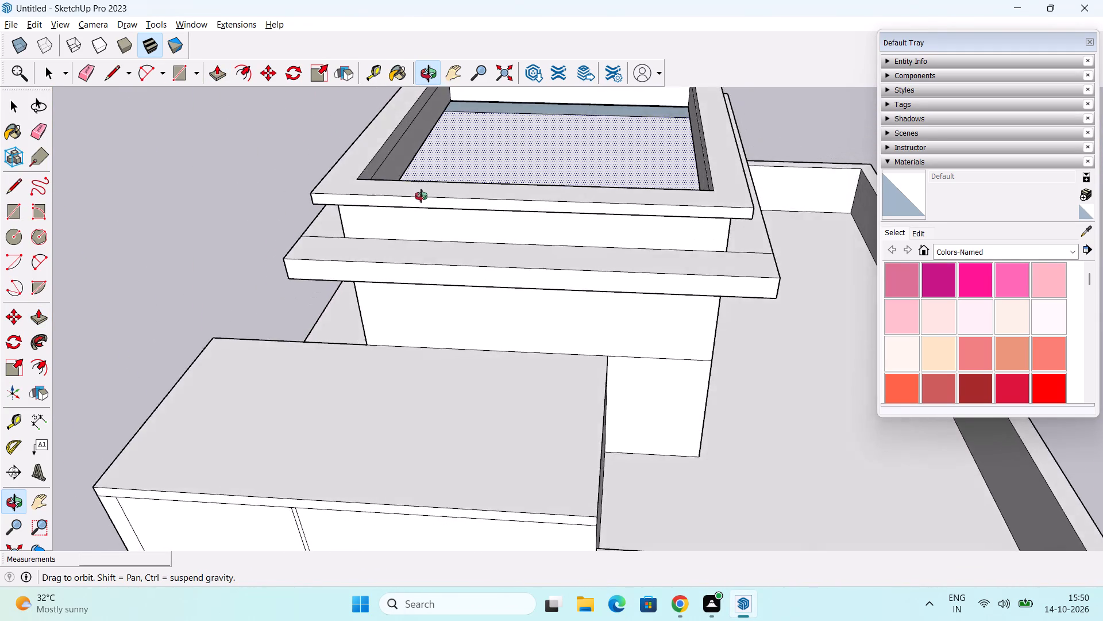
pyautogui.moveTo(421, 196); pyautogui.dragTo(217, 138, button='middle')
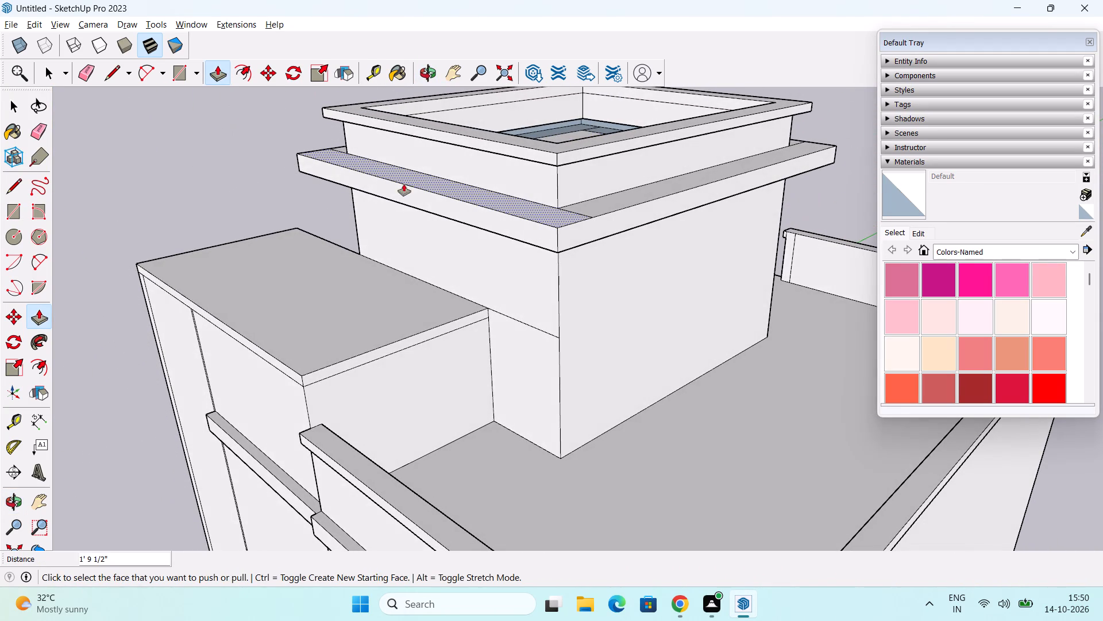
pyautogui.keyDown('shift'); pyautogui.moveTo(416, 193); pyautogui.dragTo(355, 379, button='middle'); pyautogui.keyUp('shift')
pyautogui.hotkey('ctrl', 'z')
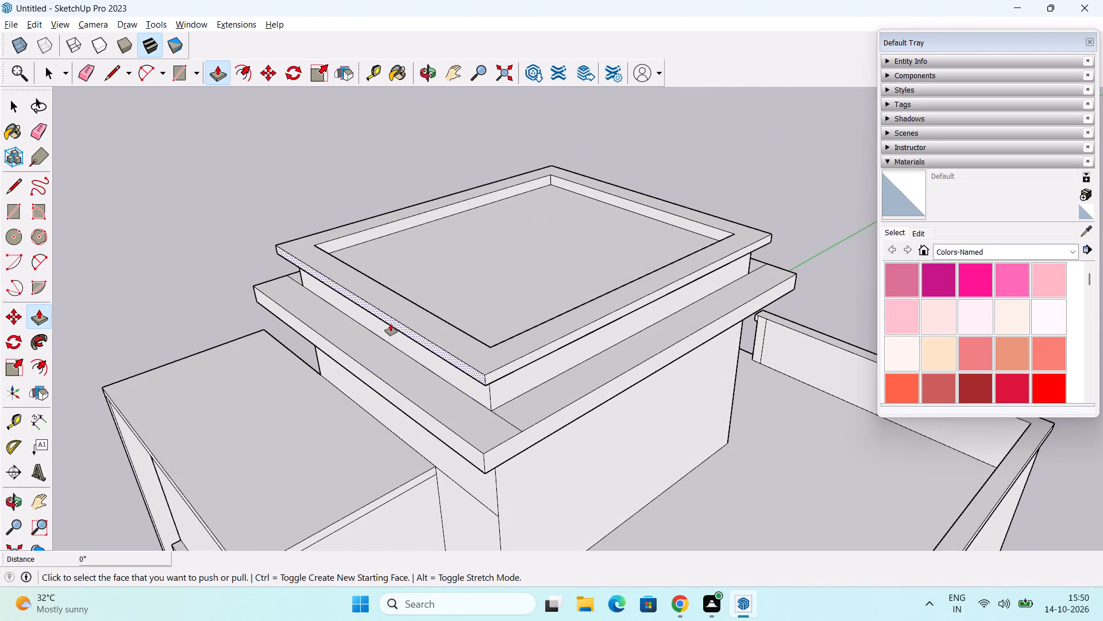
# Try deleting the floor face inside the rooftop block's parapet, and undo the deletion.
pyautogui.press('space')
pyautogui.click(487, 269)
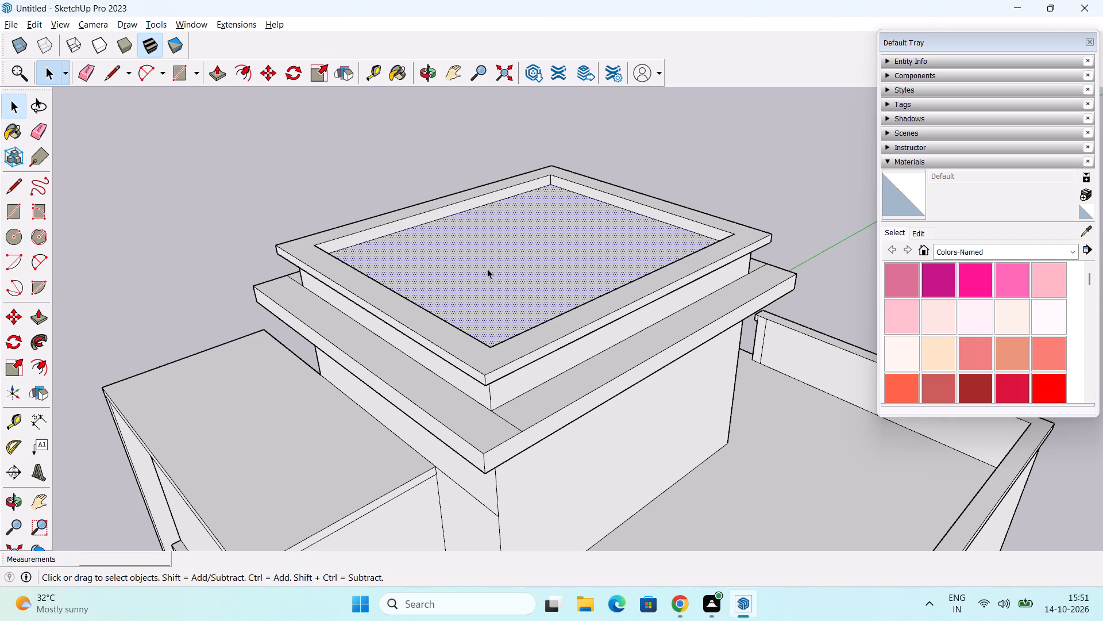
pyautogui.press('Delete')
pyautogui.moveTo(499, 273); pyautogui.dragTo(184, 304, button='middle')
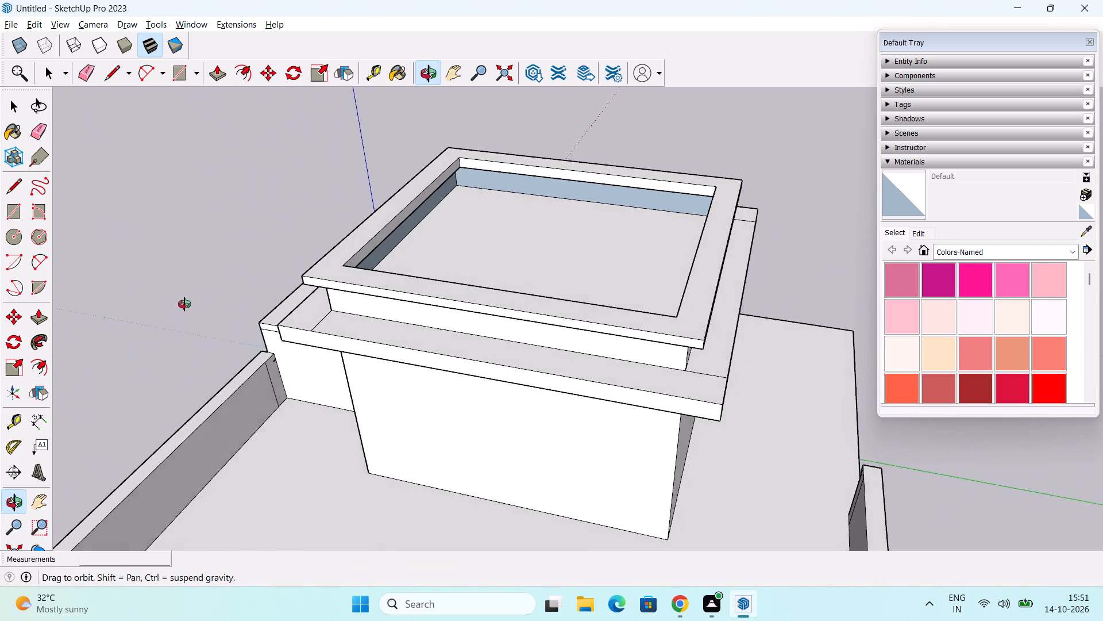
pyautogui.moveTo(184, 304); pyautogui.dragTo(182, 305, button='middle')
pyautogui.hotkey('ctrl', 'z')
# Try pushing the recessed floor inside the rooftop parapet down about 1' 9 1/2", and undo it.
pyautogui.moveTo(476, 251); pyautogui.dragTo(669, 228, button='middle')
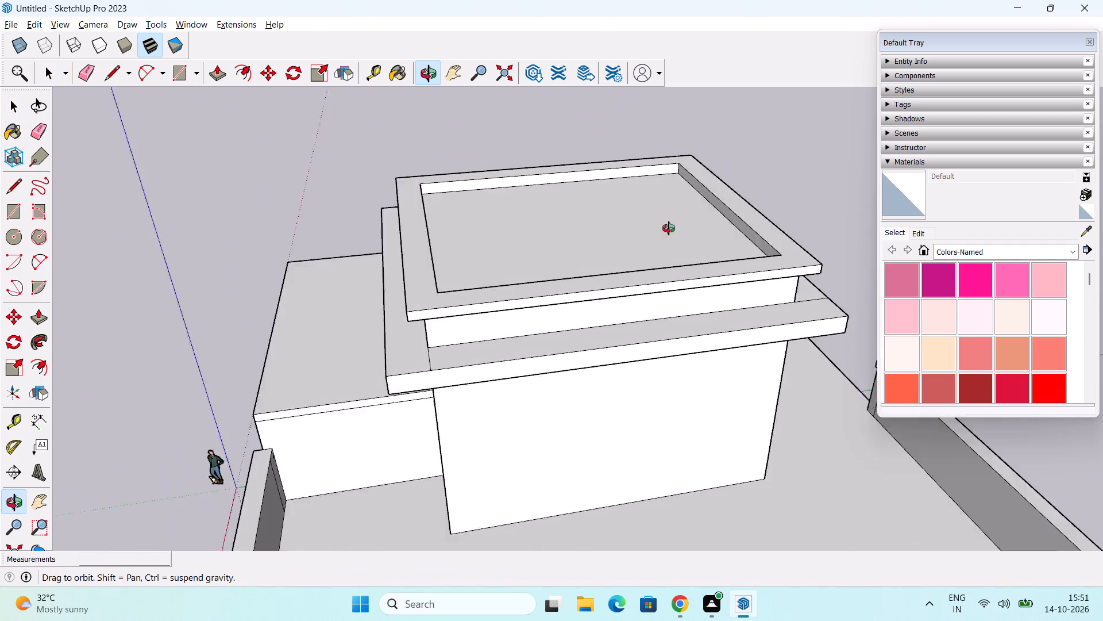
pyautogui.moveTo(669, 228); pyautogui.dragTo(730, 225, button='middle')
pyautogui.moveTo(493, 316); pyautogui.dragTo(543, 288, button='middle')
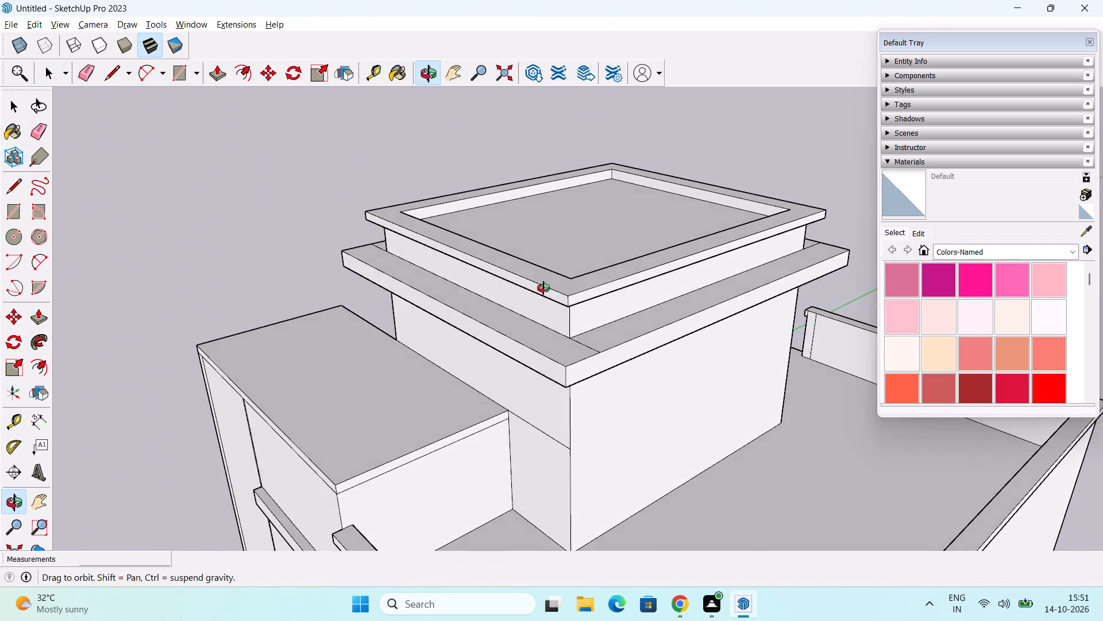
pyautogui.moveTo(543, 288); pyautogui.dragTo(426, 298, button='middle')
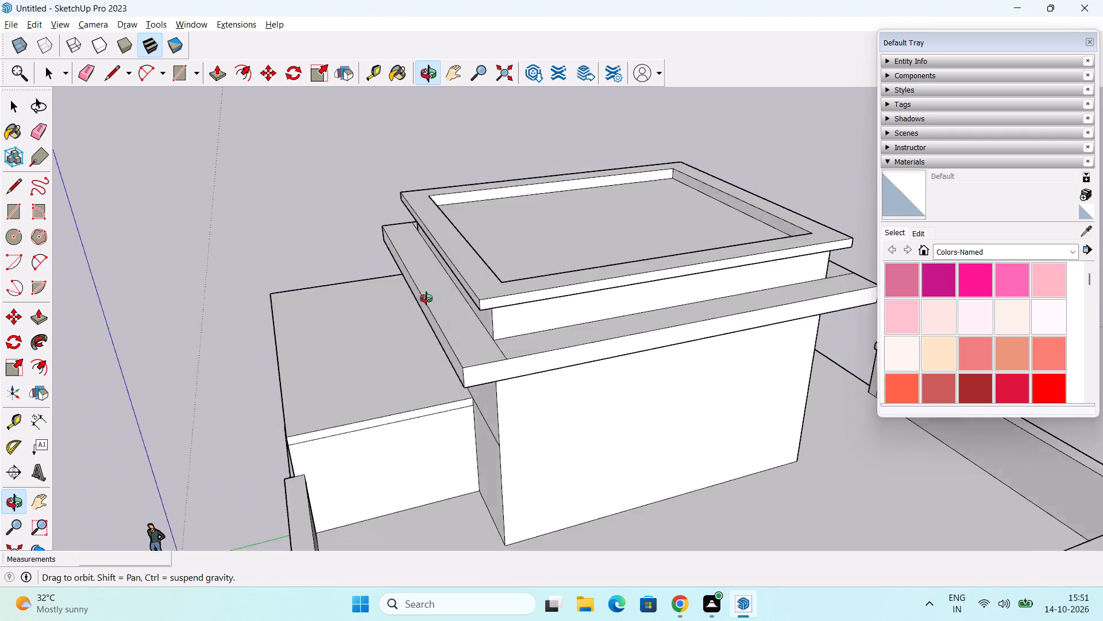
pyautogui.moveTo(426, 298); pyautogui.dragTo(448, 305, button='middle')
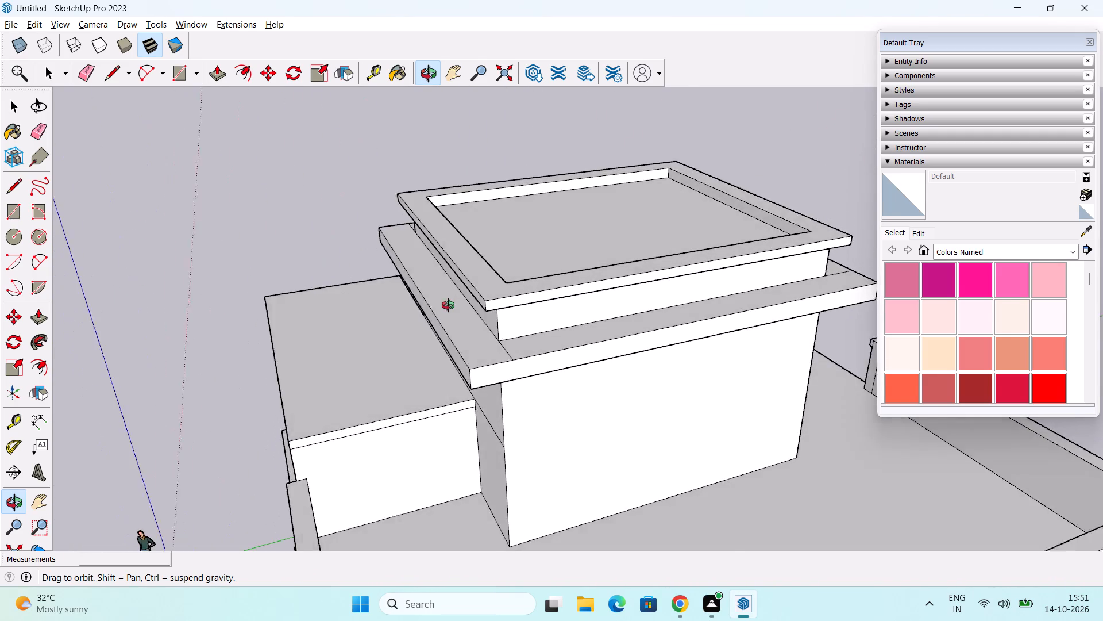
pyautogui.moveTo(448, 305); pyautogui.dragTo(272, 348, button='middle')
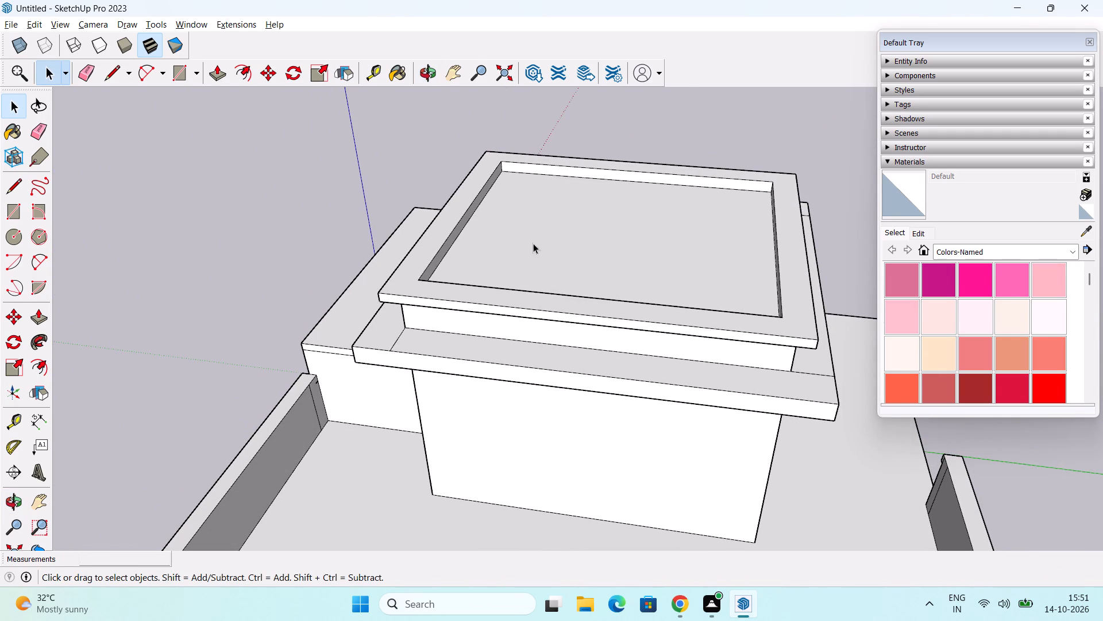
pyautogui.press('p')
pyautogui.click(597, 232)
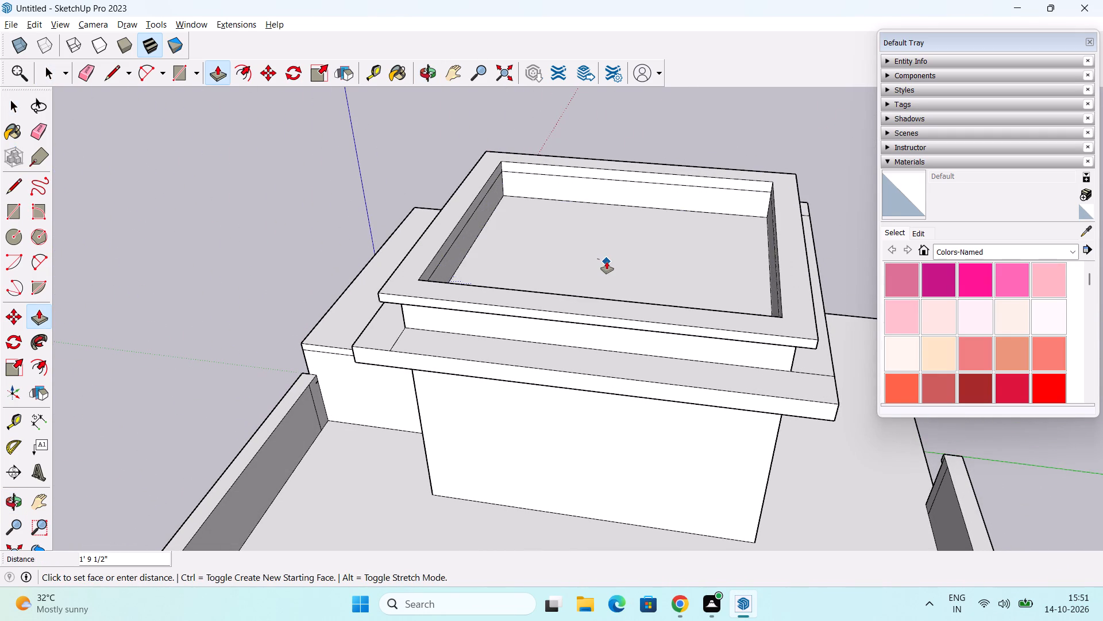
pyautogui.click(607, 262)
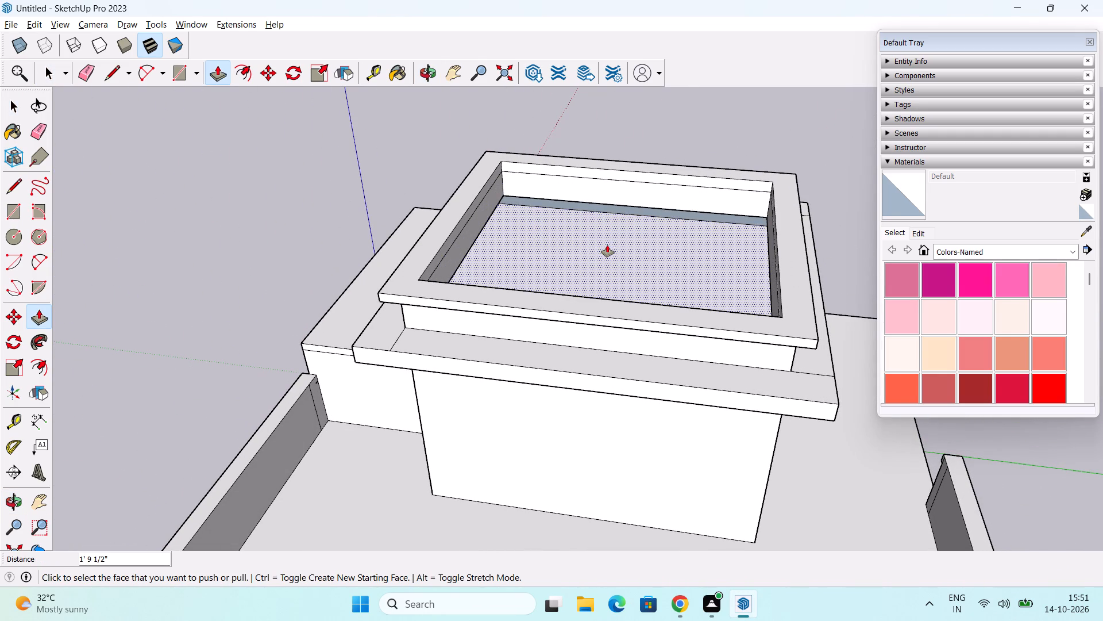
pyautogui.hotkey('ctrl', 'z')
# Push the recessed floor inside the rooftop block's parapet down 1', followed by two more pushes of 6" each.
pyautogui.click(611, 228)
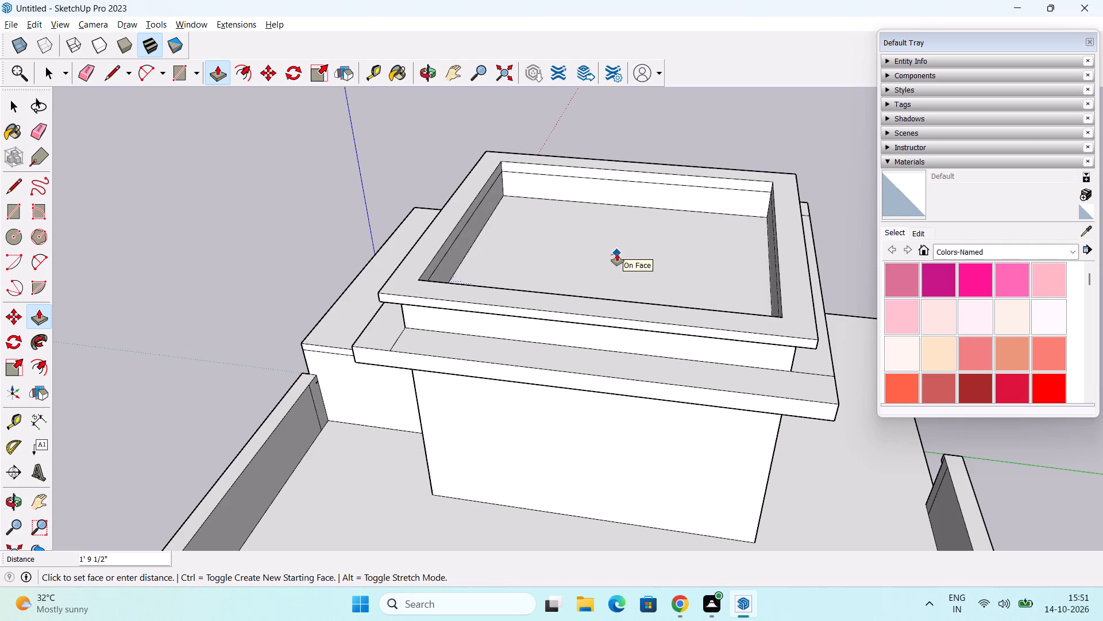
pyautogui.write("1'")
pyautogui.press('Return')
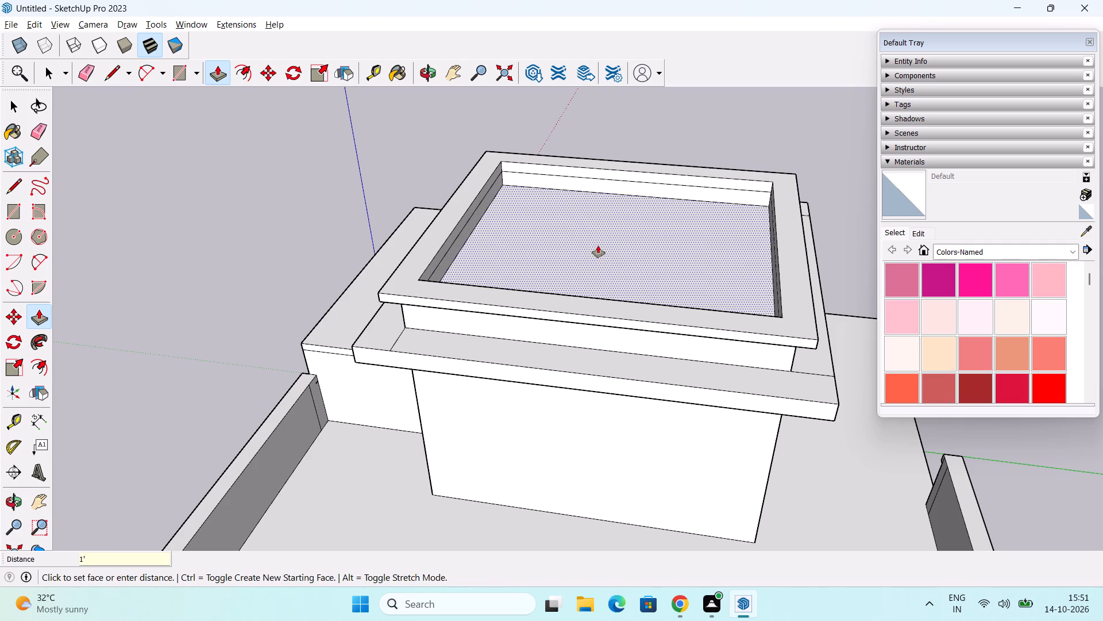
pyautogui.click(598, 246)
pyautogui.press('6')
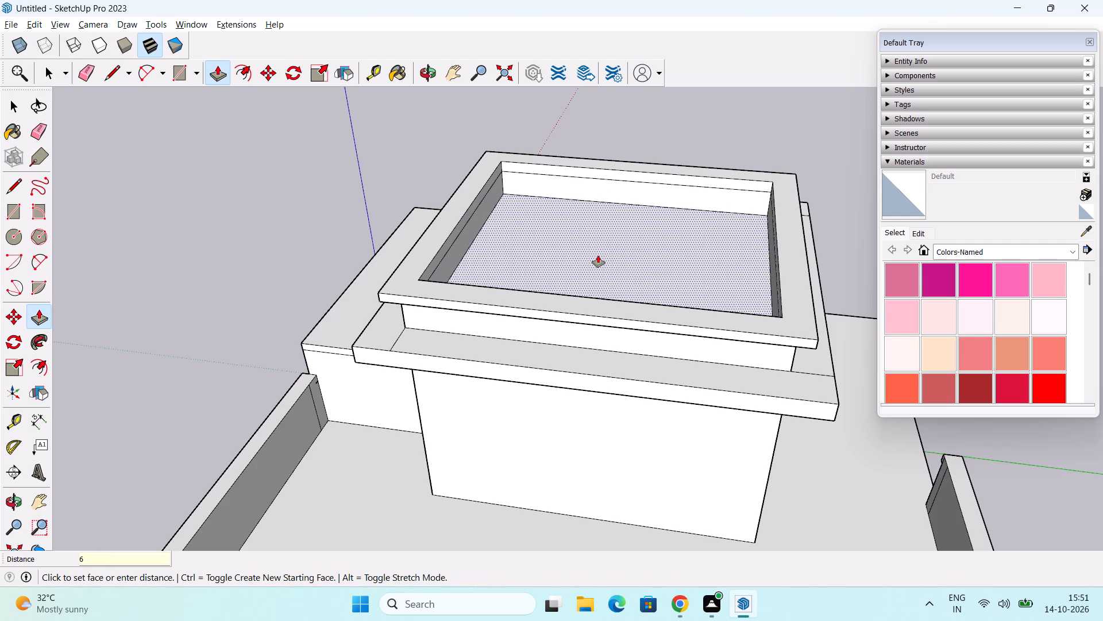
pyautogui.hotkey('shift', '"')
pyautogui.press('Return')
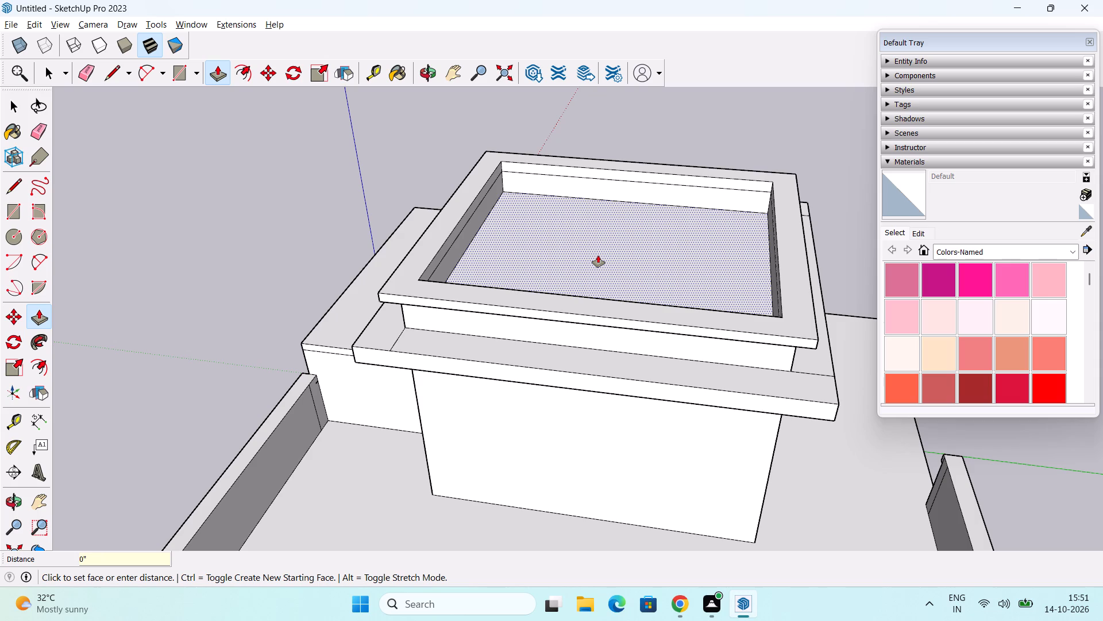
pyautogui.click(595, 255)
pyautogui.write('6"')
pyautogui.press('Return')
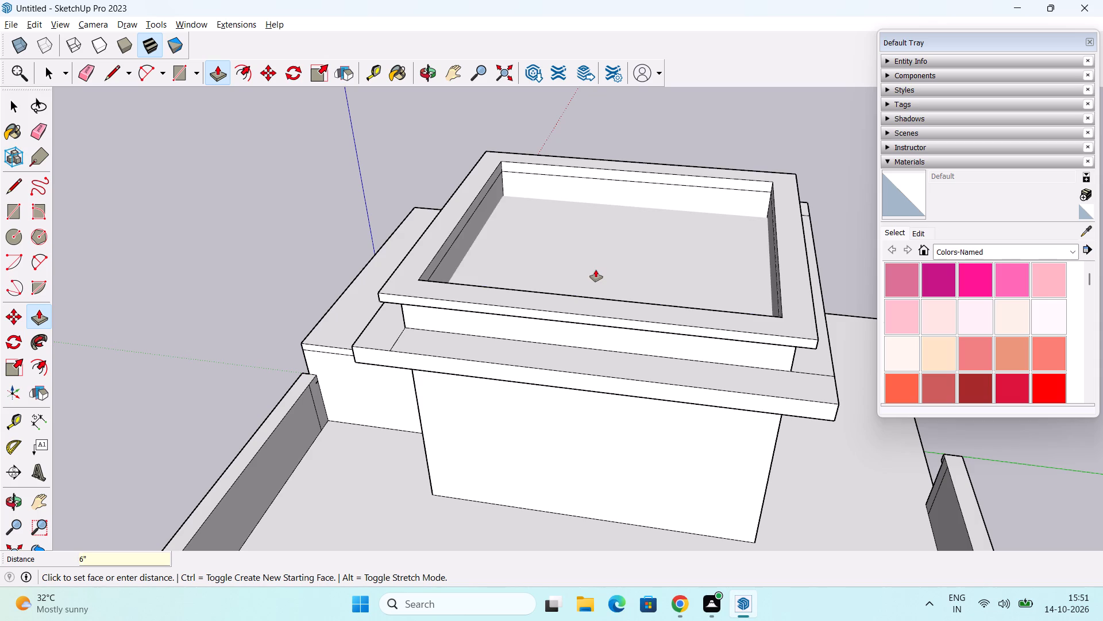
pyautogui.press('Return')
# Push the recessed floor inside the rooftop parapet further down by about 1' 1 7/8".
pyautogui.moveTo(556, 281); pyautogui.dragTo(0, 335, button='middle')
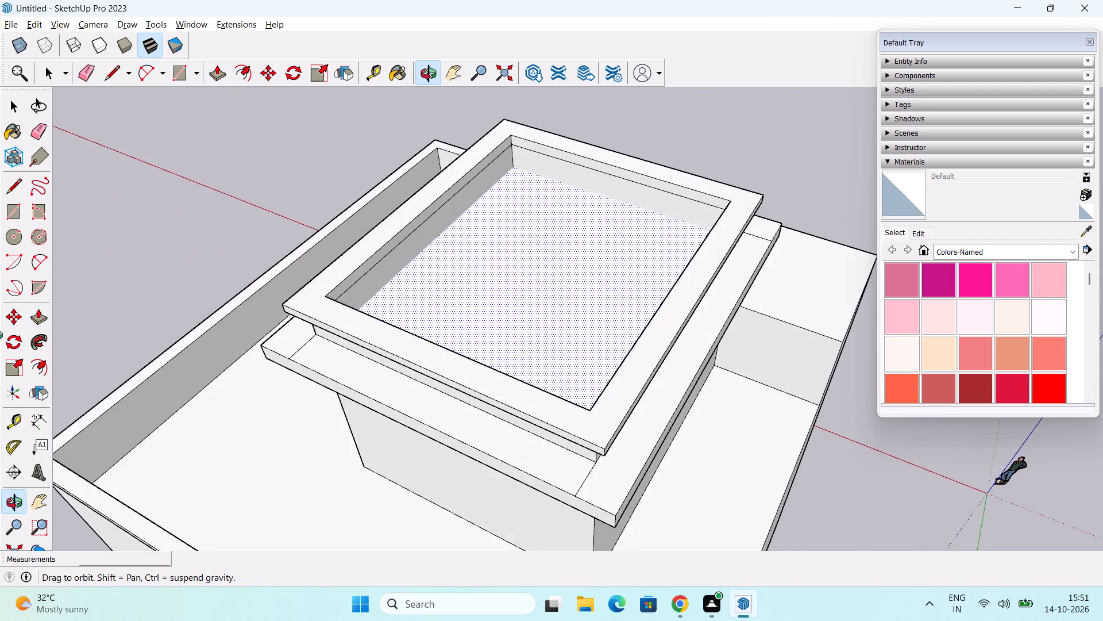
pyautogui.moveTo(0, 335); pyautogui.dragTo(569, 359, button='middle')
pyautogui.click(599, 300)
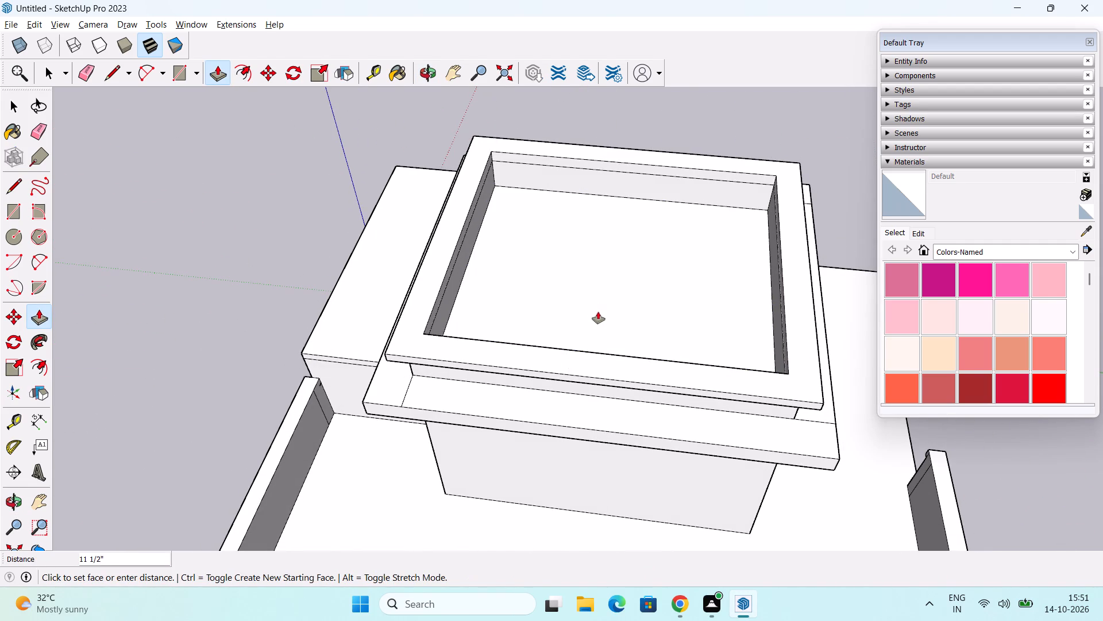
pyautogui.click(598, 313)
# Clear the selection and examine the rooftop block's recess and bands and the upper front elevation from several angles.
pyautogui.moveTo(674, 305); pyautogui.dragTo(148, 248, button='middle')
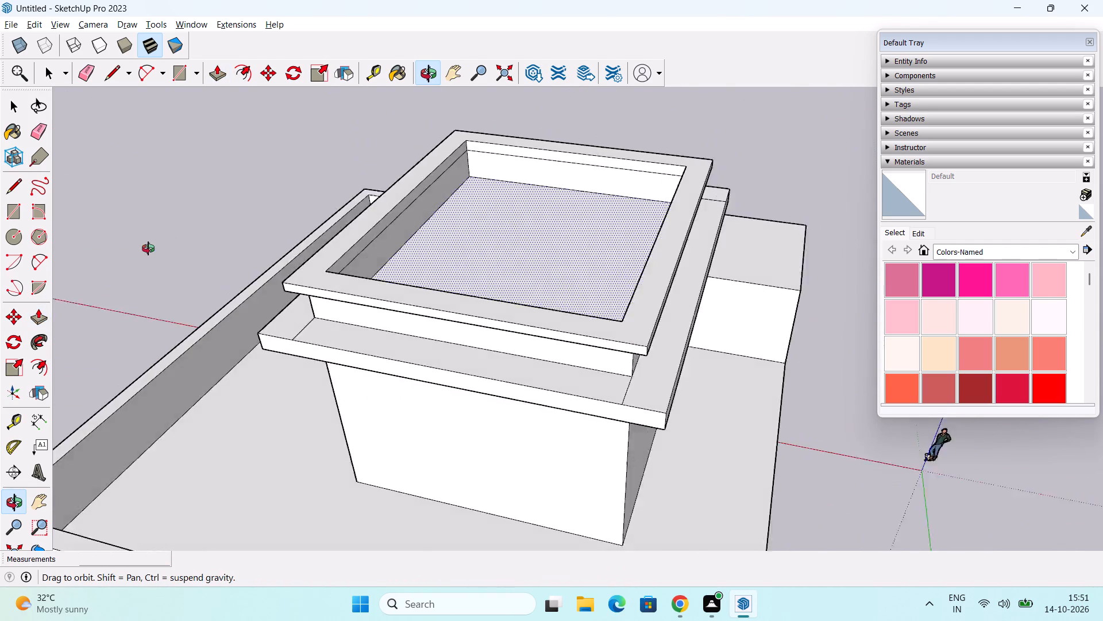
pyautogui.moveTo(148, 248); pyautogui.dragTo(901, 395, button='middle')
pyautogui.moveTo(761, 444); pyautogui.dragTo(823, 320, button='middle')
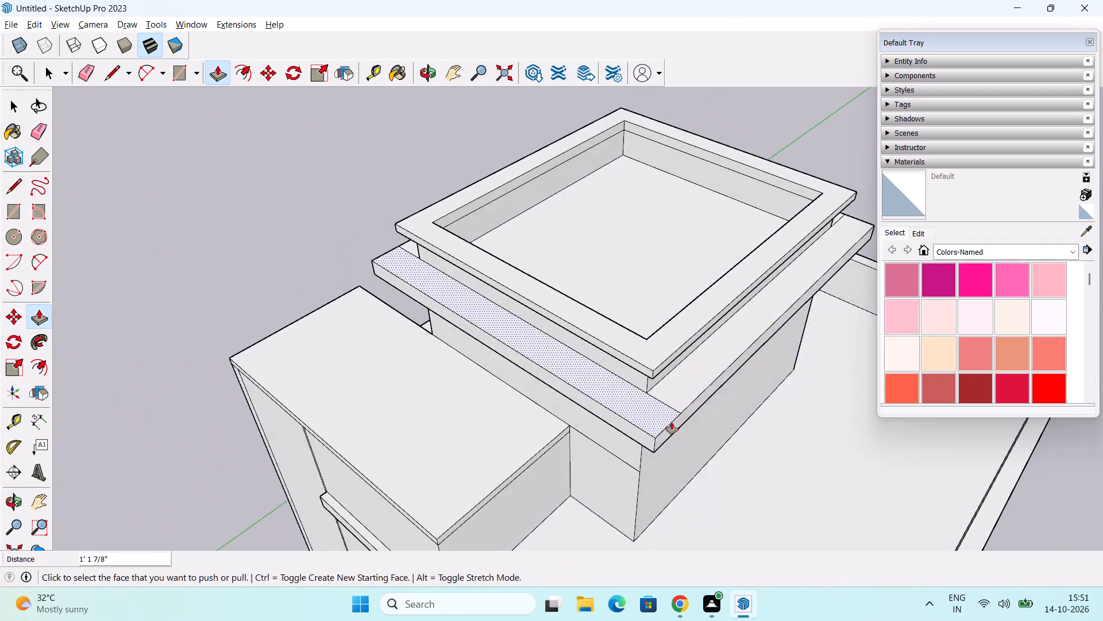
pyautogui.moveTo(677, 414); pyautogui.dragTo(625, 313, button='middle')
pyautogui.press('space')
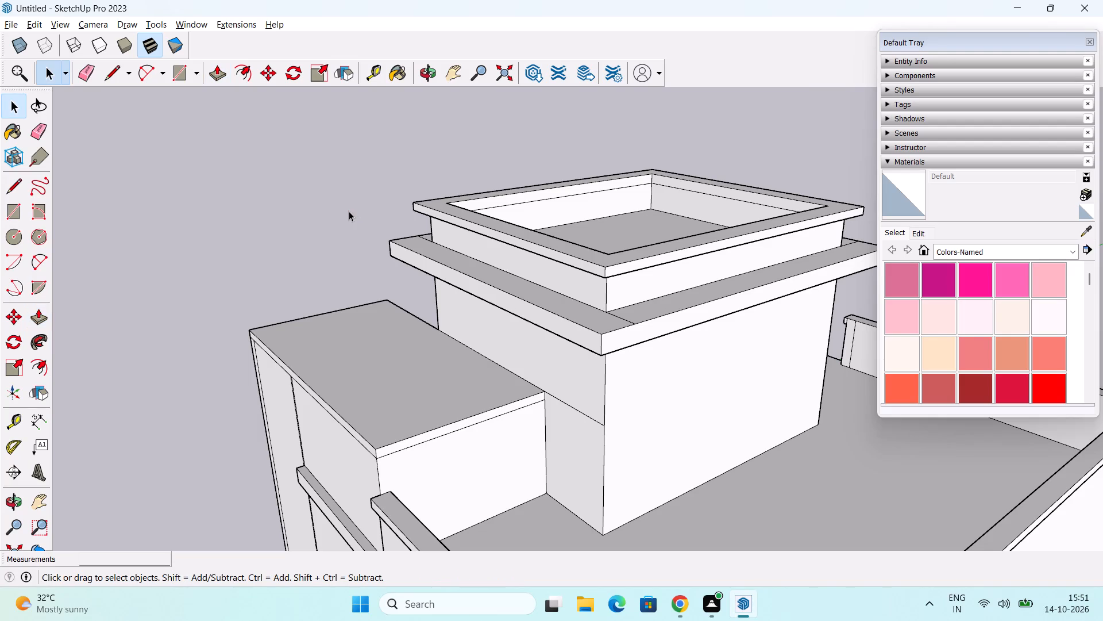
pyautogui.click(349, 211)
pyautogui.moveTo(481, 326); pyautogui.dragTo(645, 285, button='middle')
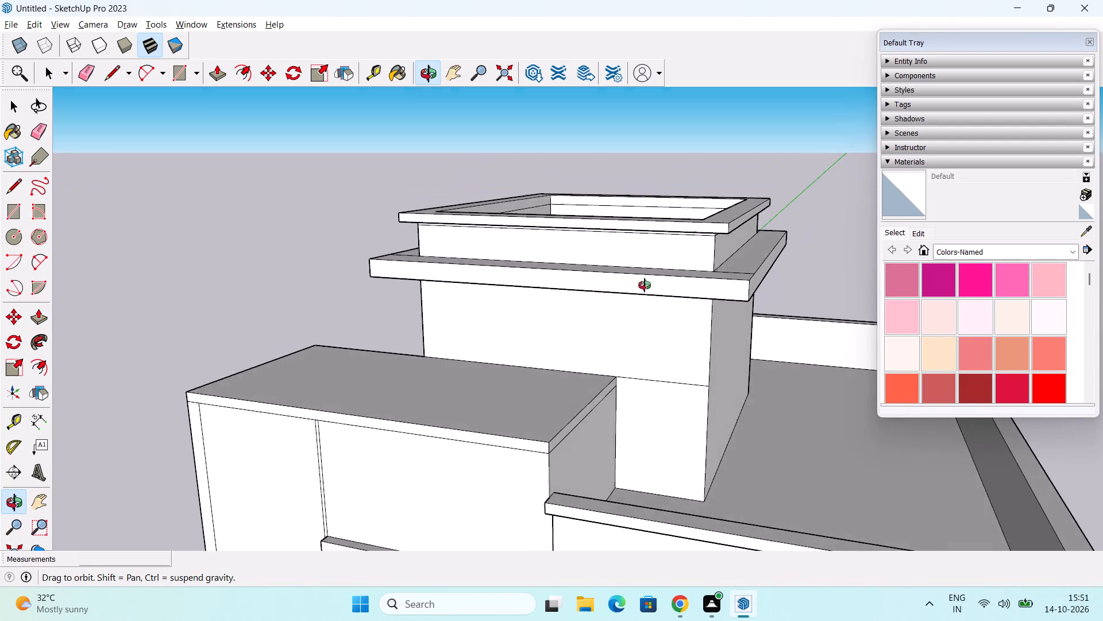
pyautogui.moveTo(645, 285); pyautogui.dragTo(645, 285, button='middle')
pyautogui.scroll(-3, 665, 276)
pyautogui.scroll(-2, 673, 338)
pyautogui.keyDown('shift'); pyautogui.moveTo(668, 367); pyautogui.dragTo(596, 340, button='middle'); pyautogui.keyUp('shift')
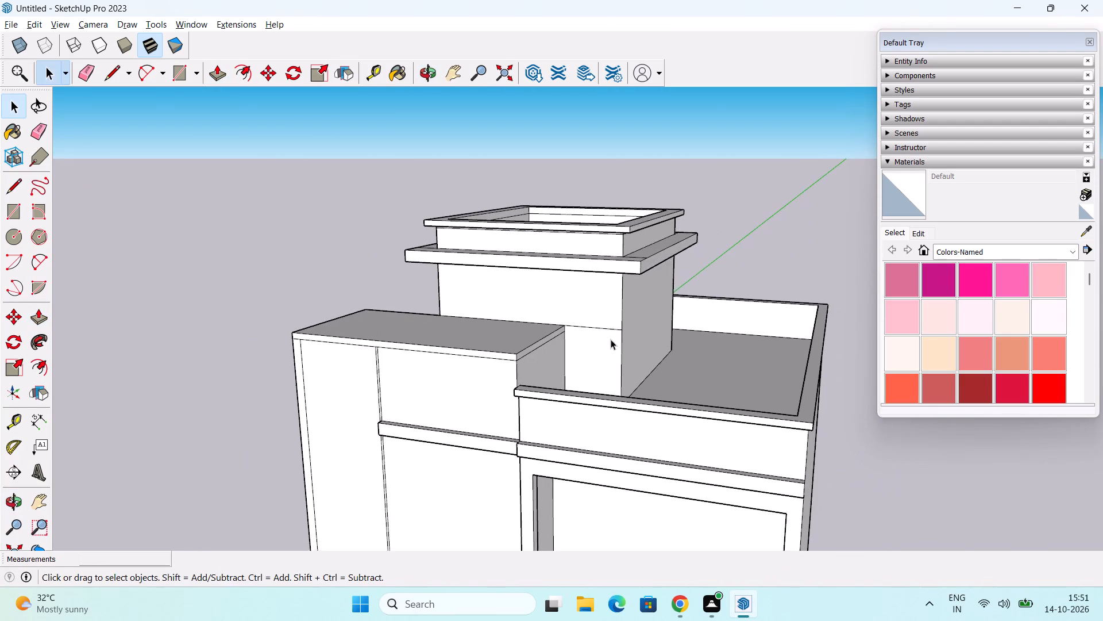
pyautogui.scroll(-1, 614, 340)
pyautogui.moveTo(606, 356); pyautogui.dragTo(627, 313, button='middle')
pyautogui.keyDown('shift'); pyautogui.moveTo(623, 394); pyautogui.dragTo(629, 331, button='middle'); pyautogui.keyUp('shift')
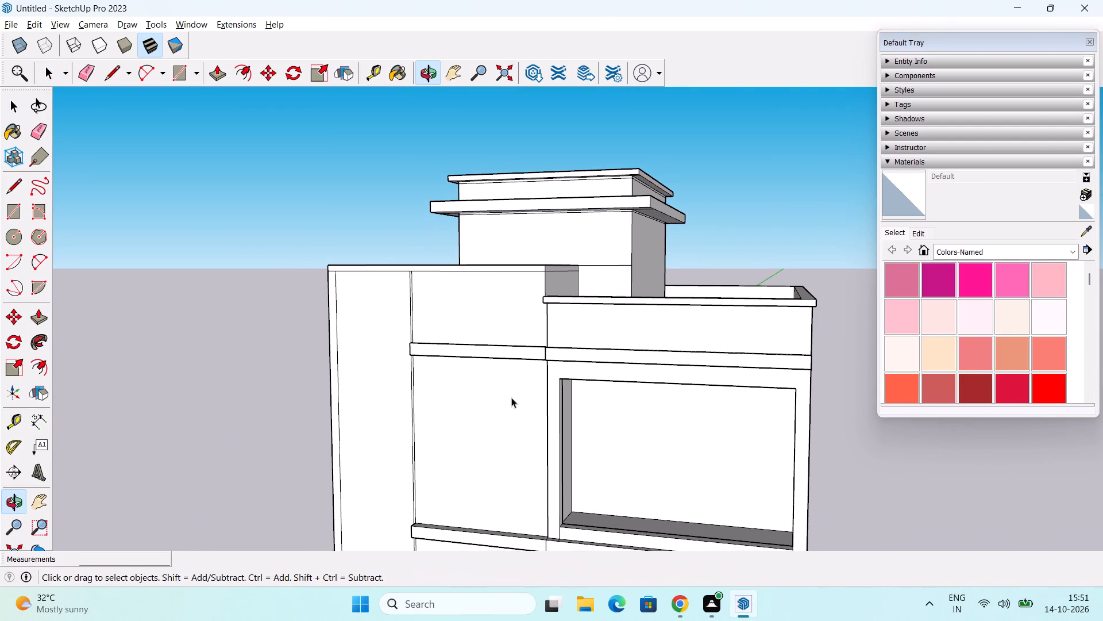
pyautogui.moveTo(504, 395); pyautogui.dragTo(516, 405, button='middle')
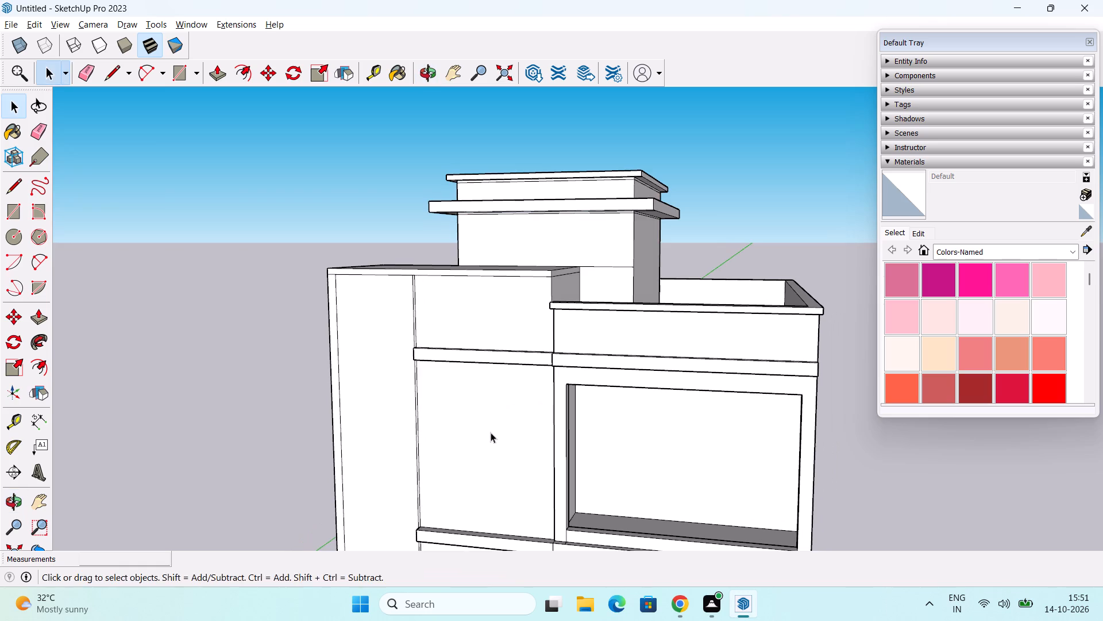
pyautogui.moveTo(491, 432); pyautogui.dragTo(511, 383, button='middle')
pyautogui.moveTo(516, 365); pyautogui.dragTo(485, 419, button='middle')
# Pull the top band of the tall front-left block outward 6" on its front face and on the side facing the terrace.
pyautogui.scroll(4, 476, 274)
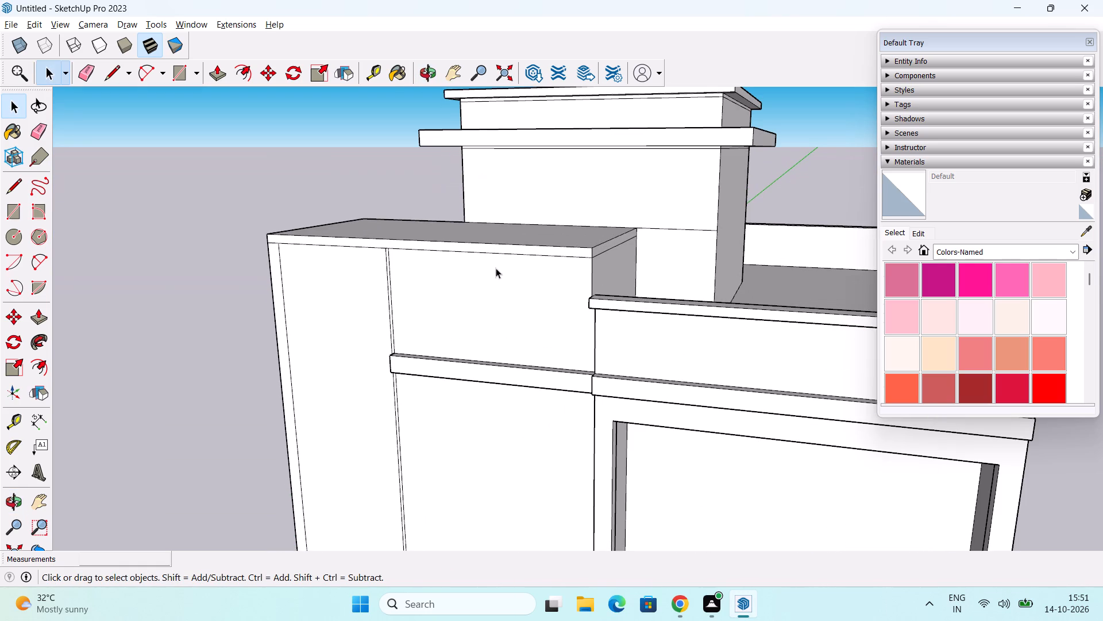
pyautogui.press('p')
pyautogui.click(535, 248)
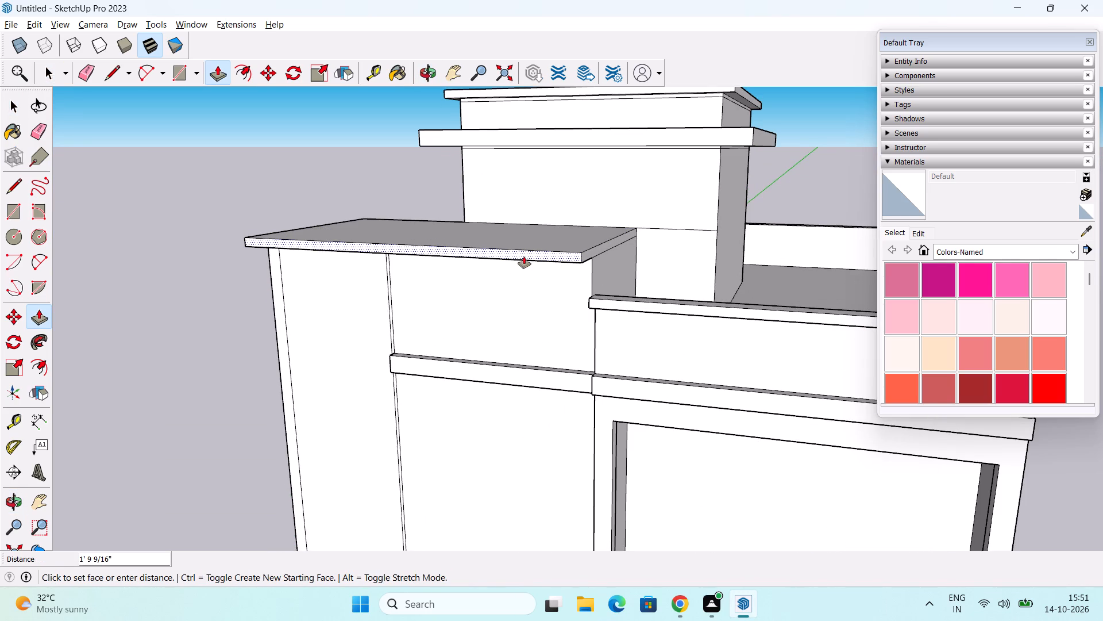
pyautogui.press('6')
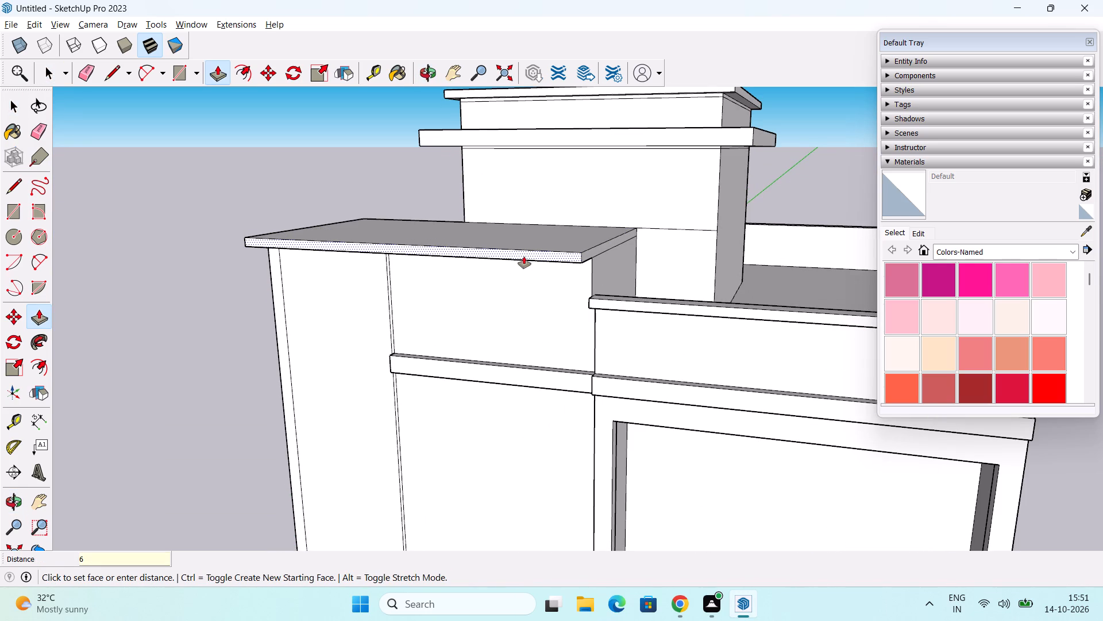
pyautogui.hotkey('shift', '"')
pyautogui.press('Return')
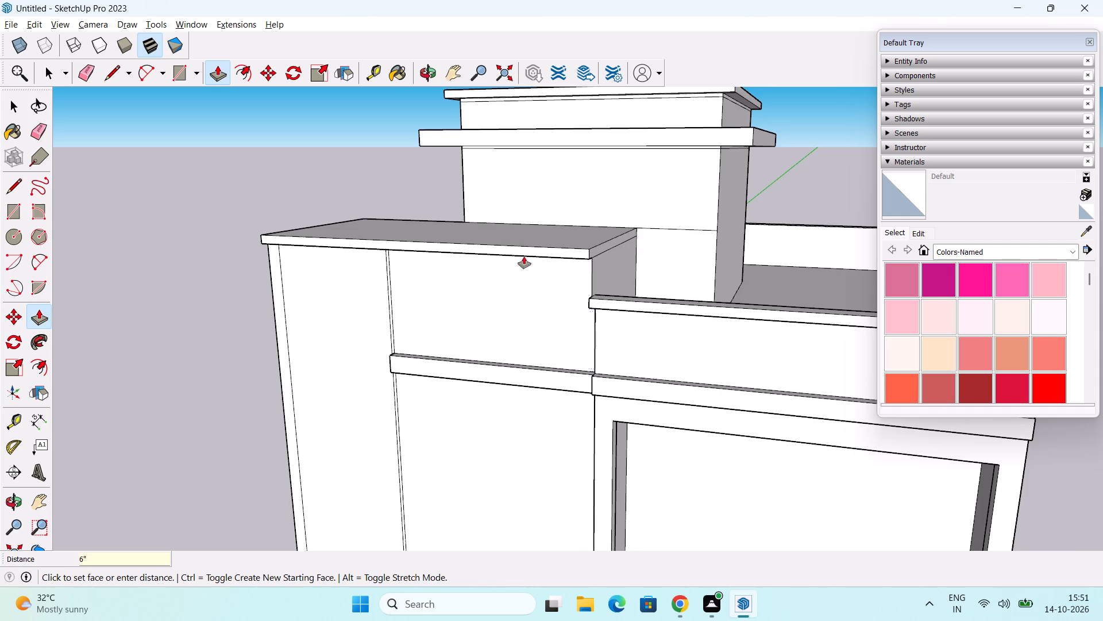
pyautogui.scroll(4, 569, 277)
pyautogui.doubleClick(614, 237)
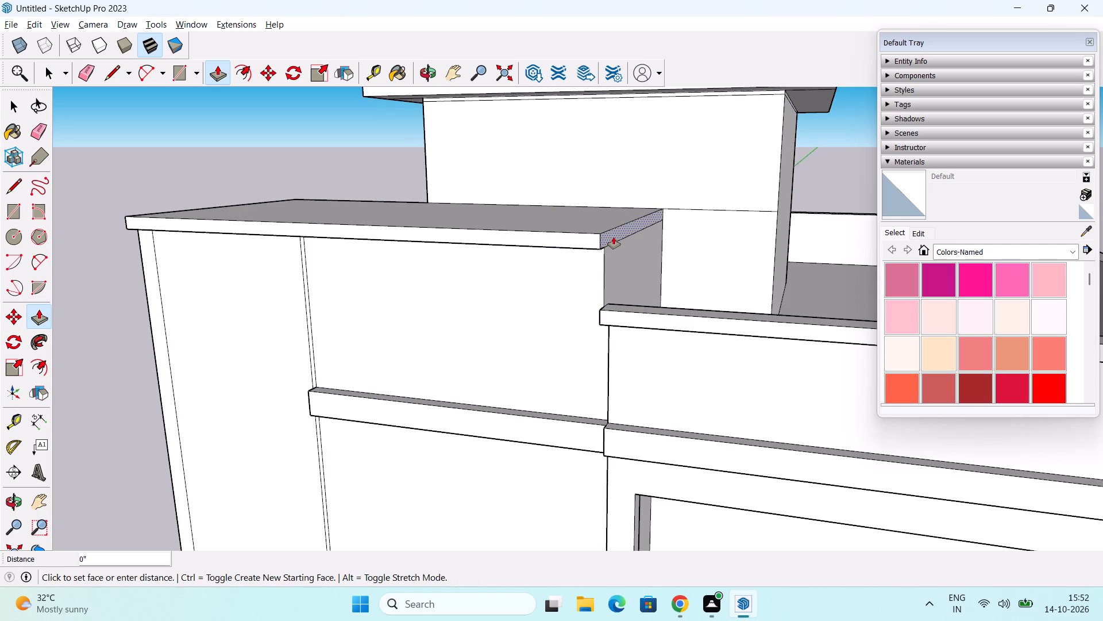
# Pull the vertical strip along the outer edge of the tall front-left block forward by the same 6".
pyautogui.moveTo(443, 280); pyautogui.dragTo(664, 236, button='middle')
pyautogui.moveTo(237, 268); pyautogui.dragTo(529, 245, button='middle')
pyautogui.moveTo(470, 257); pyautogui.dragTo(493, 298, button='middle')
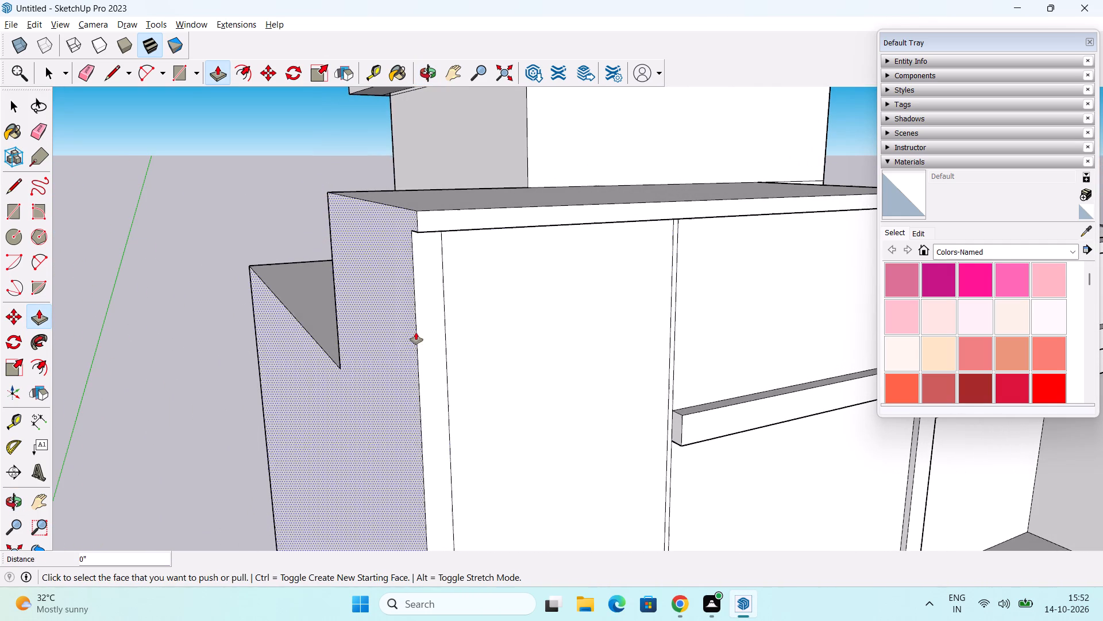
pyautogui.doubleClick(429, 332)
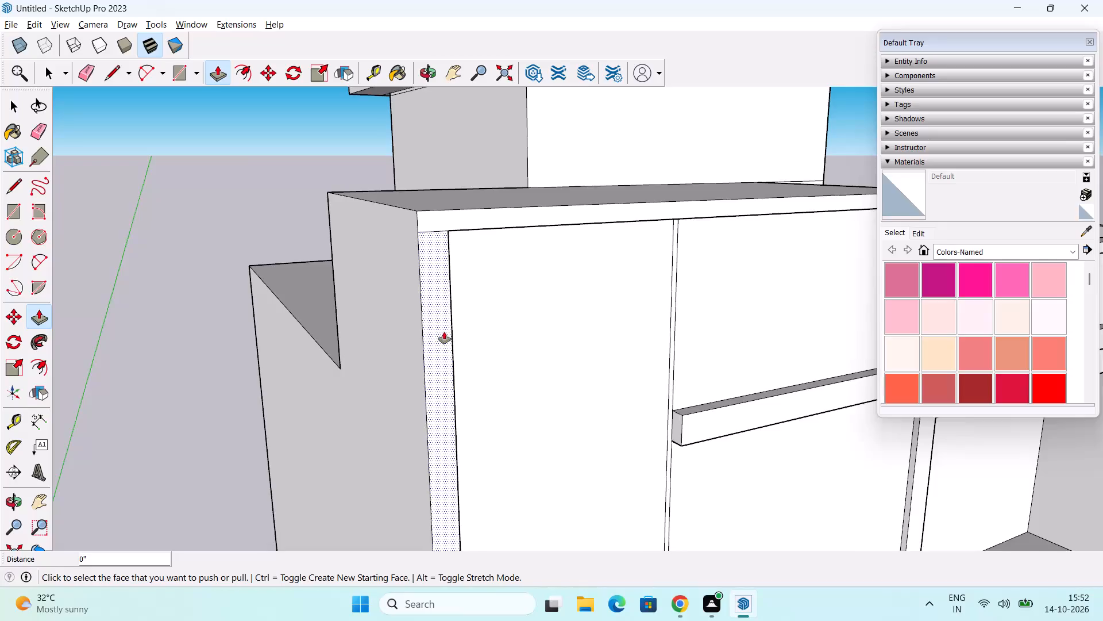
# Pull the thin vertical strip beside the horizontal bands on the tall front-left block forward 3".
pyautogui.scroll(-2, 444, 332)
pyautogui.moveTo(495, 341); pyautogui.dragTo(271, 331, button='middle')
pyautogui.scroll(4, 475, 330)
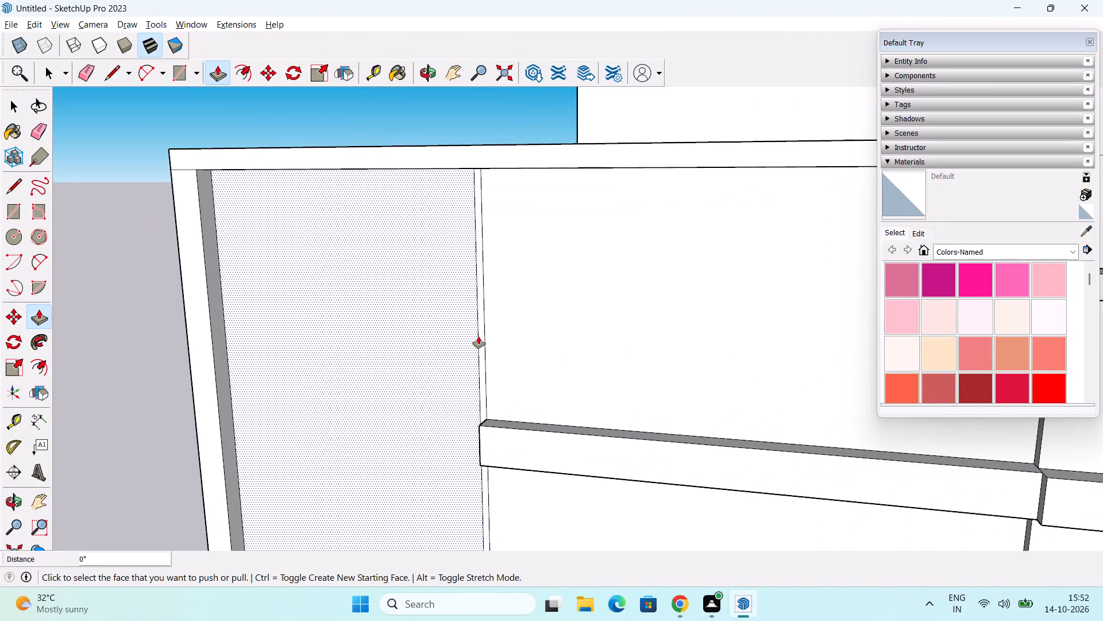
pyautogui.click(479, 336)
pyautogui.write('3"')
pyautogui.press('Return')
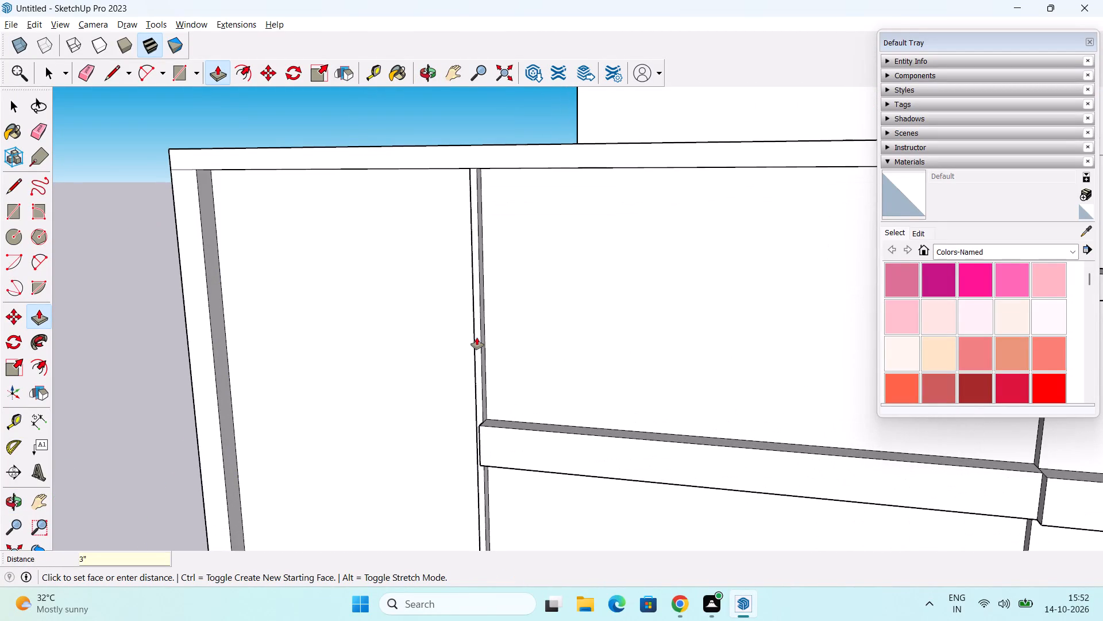
# Examine the front elevation's projecting strips, bands, window recess and ground-floor recess from above, below and the side.
pyautogui.moveTo(481, 338); pyautogui.dragTo(550, 356, button='middle')
pyautogui.scroll(-4, 536, 366)
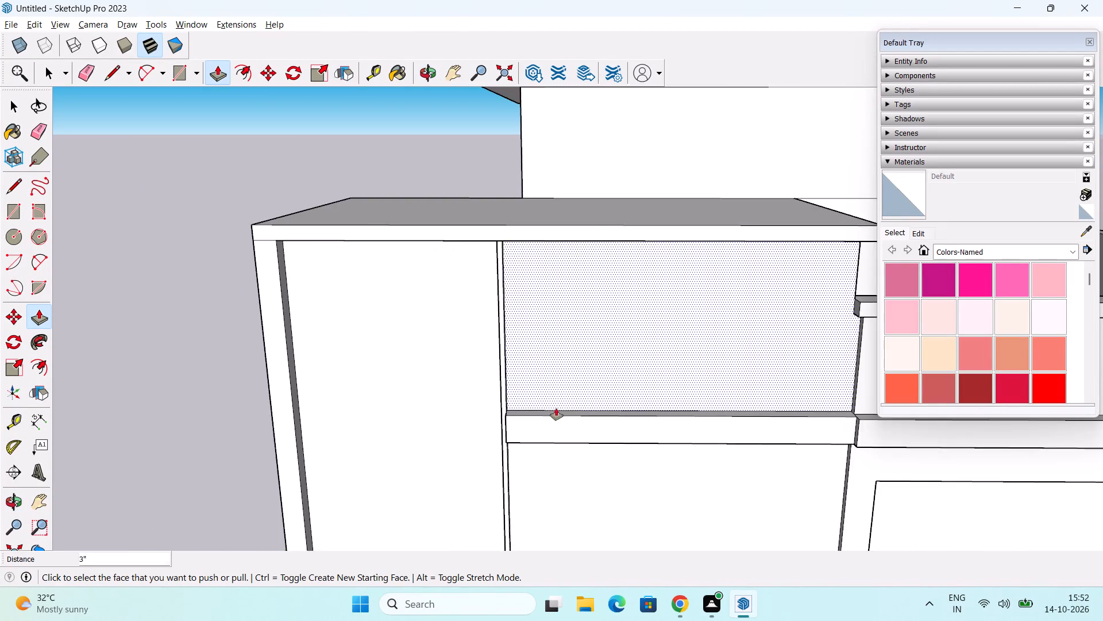
pyautogui.moveTo(552, 407); pyautogui.dragTo(443, 317, button='middle')
pyautogui.scroll(-3, 450, 324)
pyautogui.scroll(-2, 505, 381)
pyautogui.keyDown('shift'); pyautogui.moveTo(512, 404); pyautogui.dragTo(512, 402, button='middle'); pyautogui.keyUp('shift')
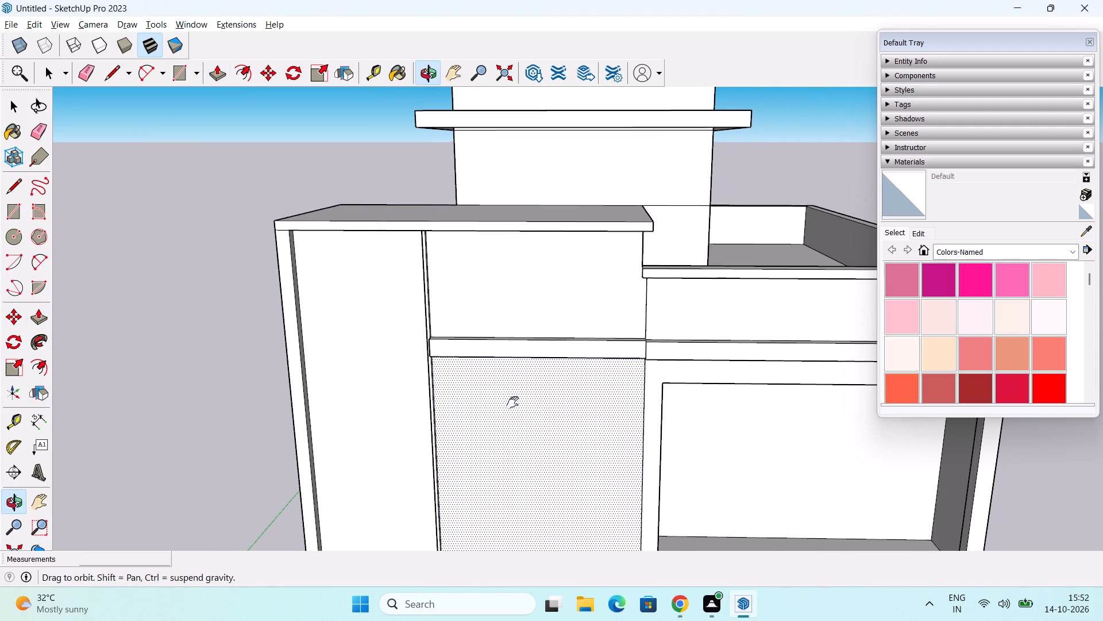
pyautogui.keyDown('shift'); pyautogui.moveTo(512, 402); pyautogui.dragTo(514, 369, button='middle'); pyautogui.keyUp('shift')
pyautogui.moveTo(541, 373); pyautogui.dragTo(502, 341, button='middle')
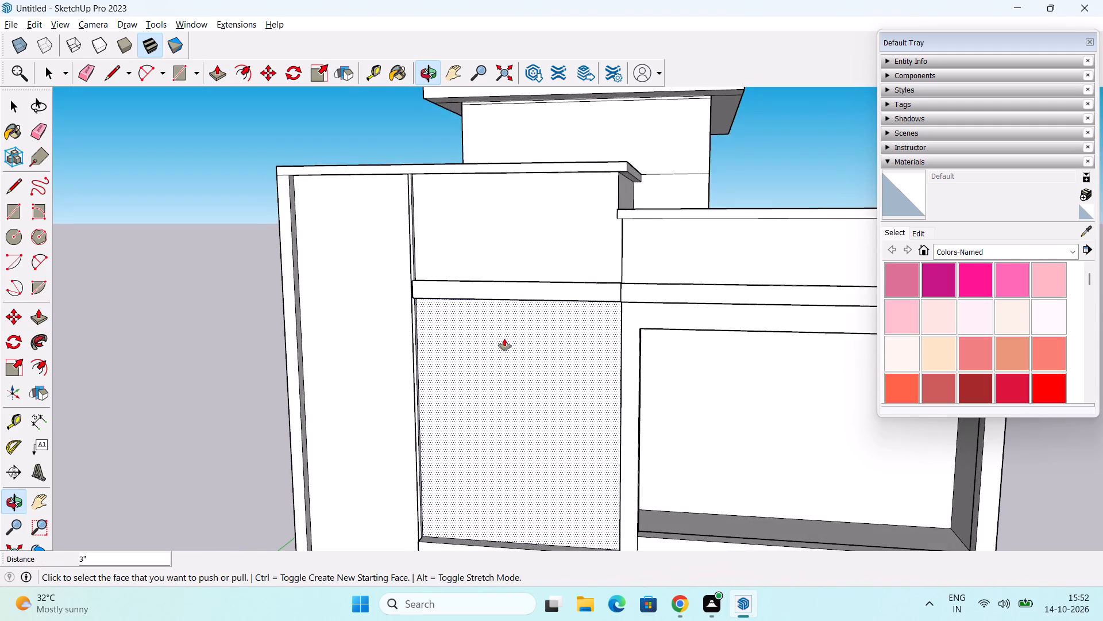
pyautogui.scroll(-2, 523, 329)
pyautogui.keyDown('shift'); pyautogui.moveTo(563, 362); pyautogui.dragTo(488, 270, button='middle'); pyautogui.keyUp('shift')
pyautogui.moveTo(534, 346); pyautogui.dragTo(276, 406, button='middle')
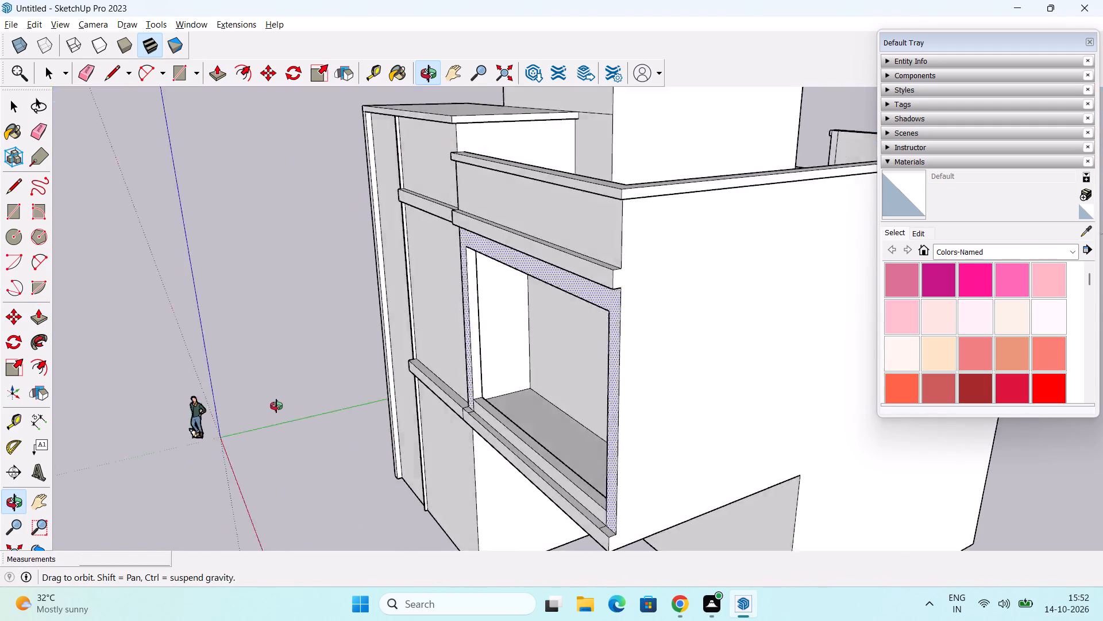
pyautogui.moveTo(276, 406); pyautogui.dragTo(395, 264, button='middle')
pyautogui.scroll(-2, 445, 286)
pyautogui.moveTo(450, 367); pyautogui.dragTo(460, 331, button='middle')
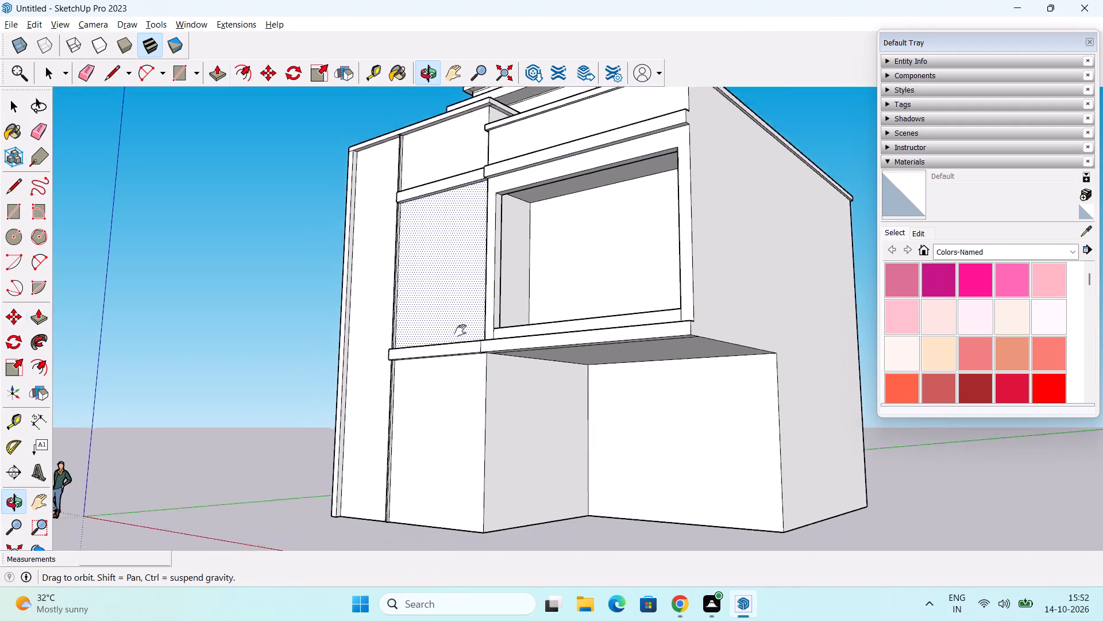
pyautogui.moveTo(460, 331); pyautogui.dragTo(479, 293, button='middle')
pyautogui.moveTo(502, 329); pyautogui.dragTo(572, 378, button='middle')
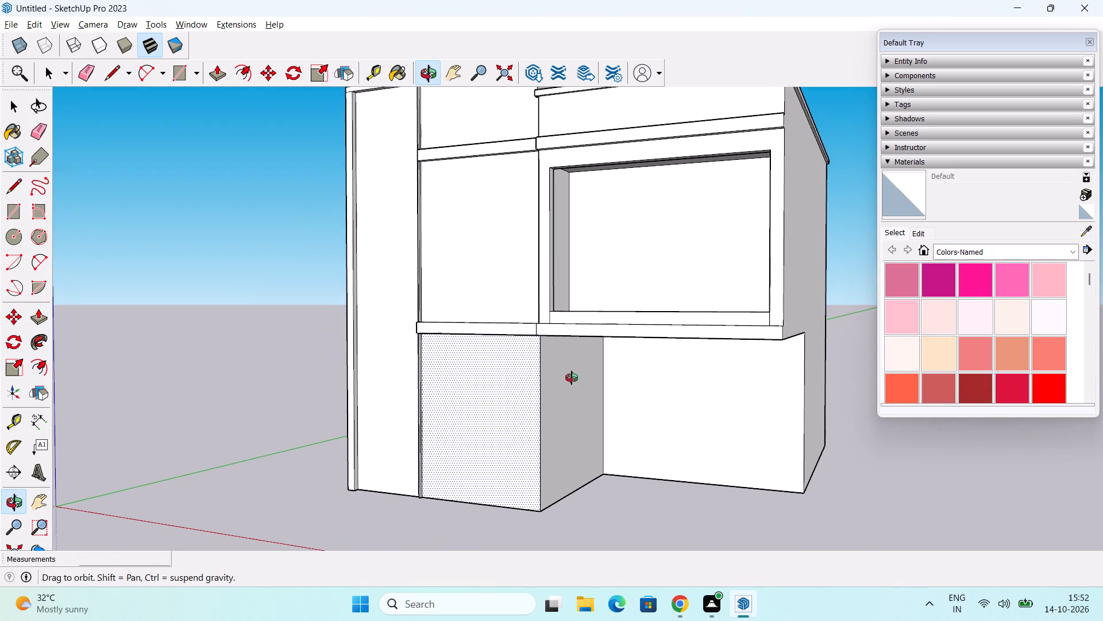
pyautogui.moveTo(572, 378); pyautogui.dragTo(571, 383, button='middle')
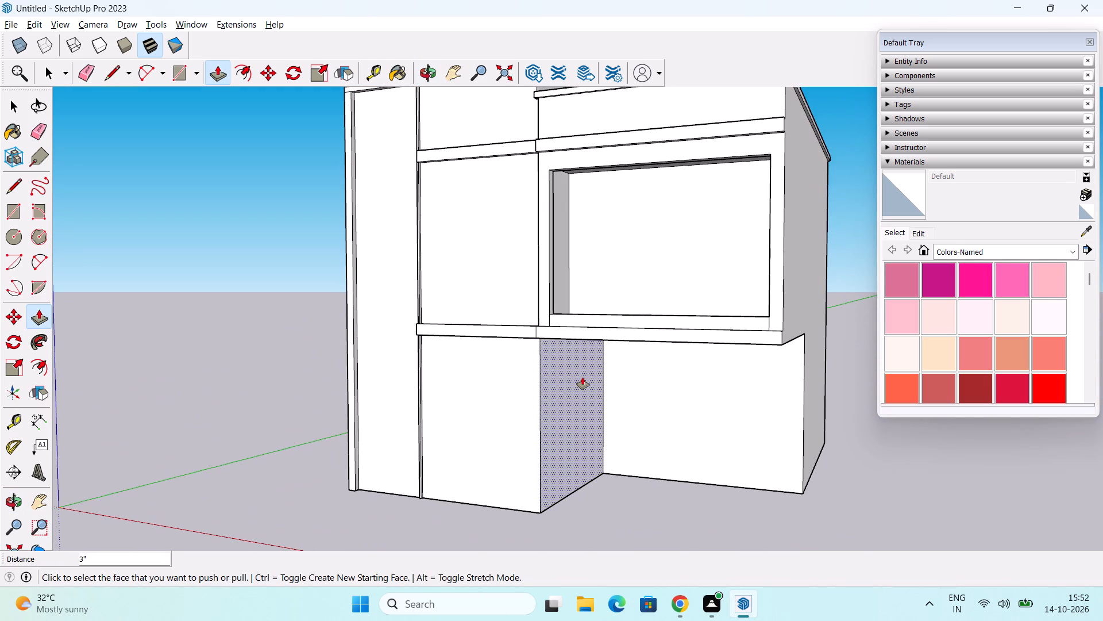
pyautogui.moveTo(585, 377); pyautogui.dragTo(657, 419, button='middle')
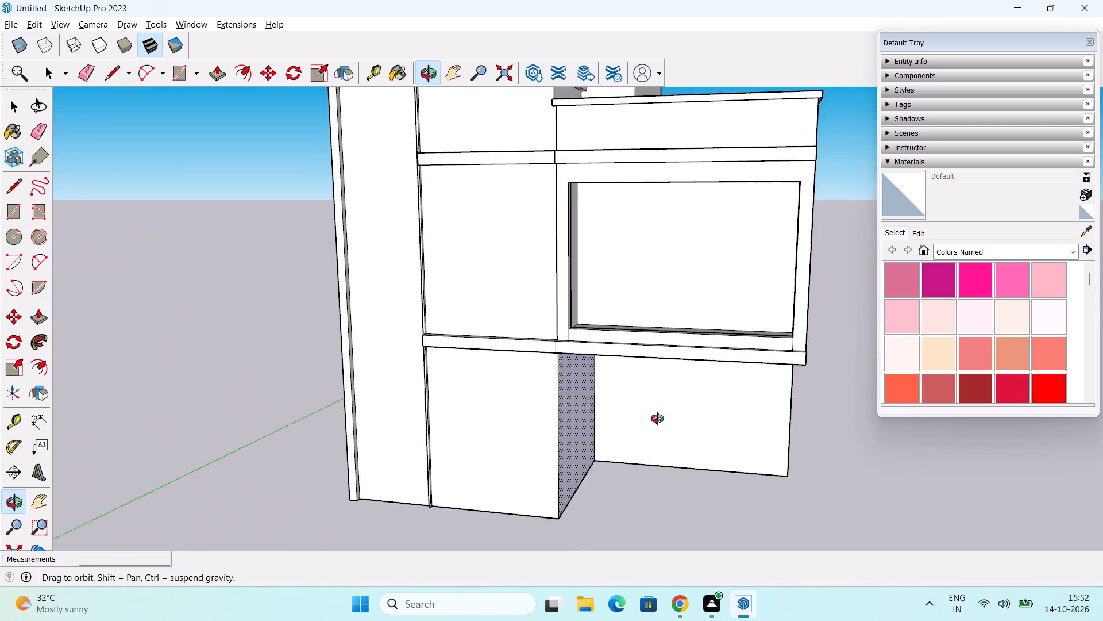
pyautogui.moveTo(657, 419); pyautogui.dragTo(677, 461, button='middle')
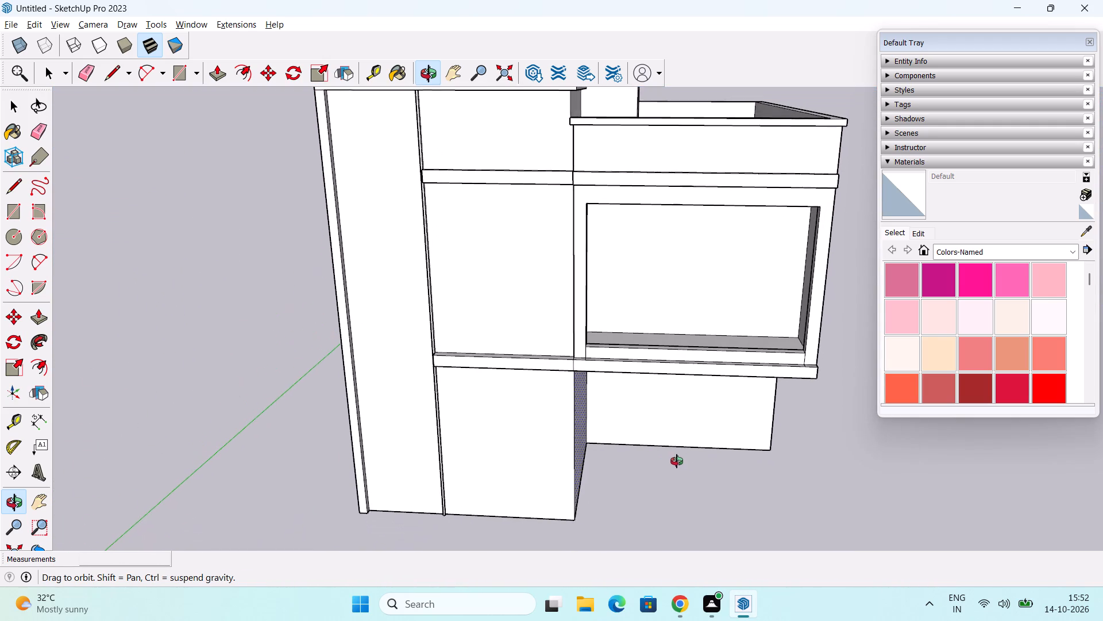
pyautogui.moveTo(677, 461); pyautogui.dragTo(662, 480, button='middle')
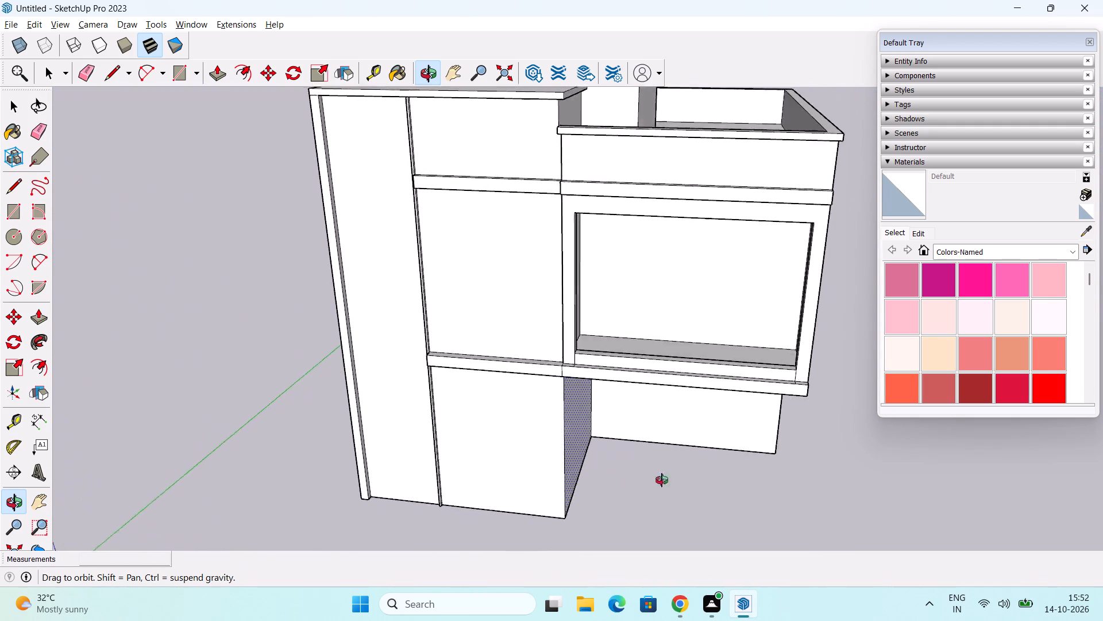
pyautogui.moveTo(662, 480); pyautogui.dragTo(670, 480, button='middle')
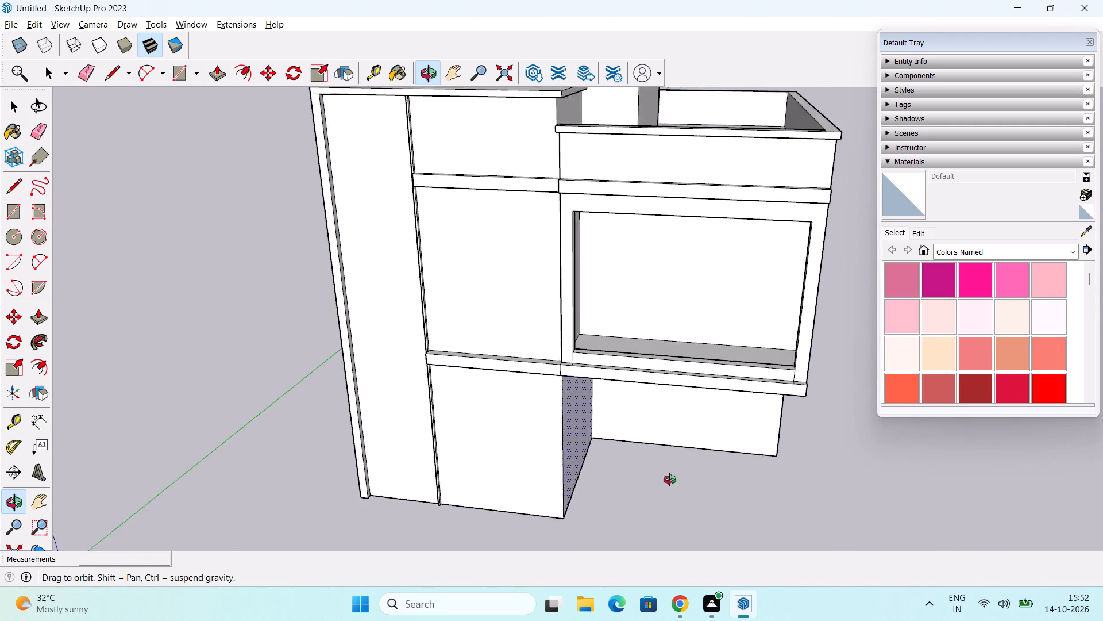
pyautogui.moveTo(670, 480); pyautogui.dragTo(748, 479, button='middle')
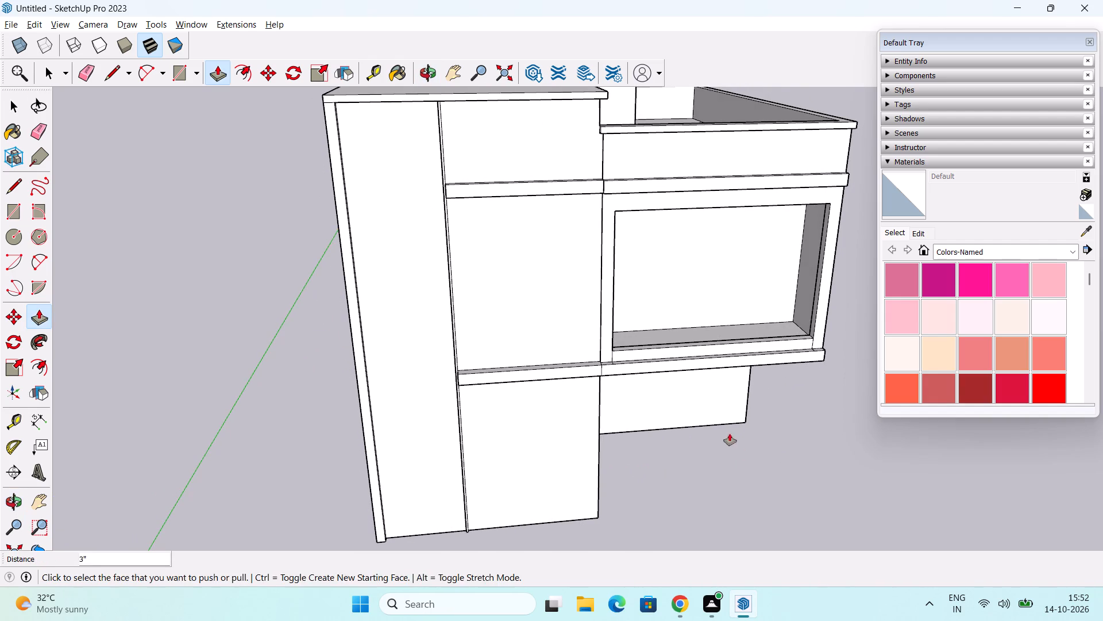
# Measure the depth of the inner ledge at the corner of the upper-floor window recess.
pyautogui.press('space')
pyautogui.moveTo(702, 443); pyautogui.dragTo(770, 474, button='middle')
pyautogui.moveTo(763, 320); pyautogui.dragTo(333, 343, button='middle')
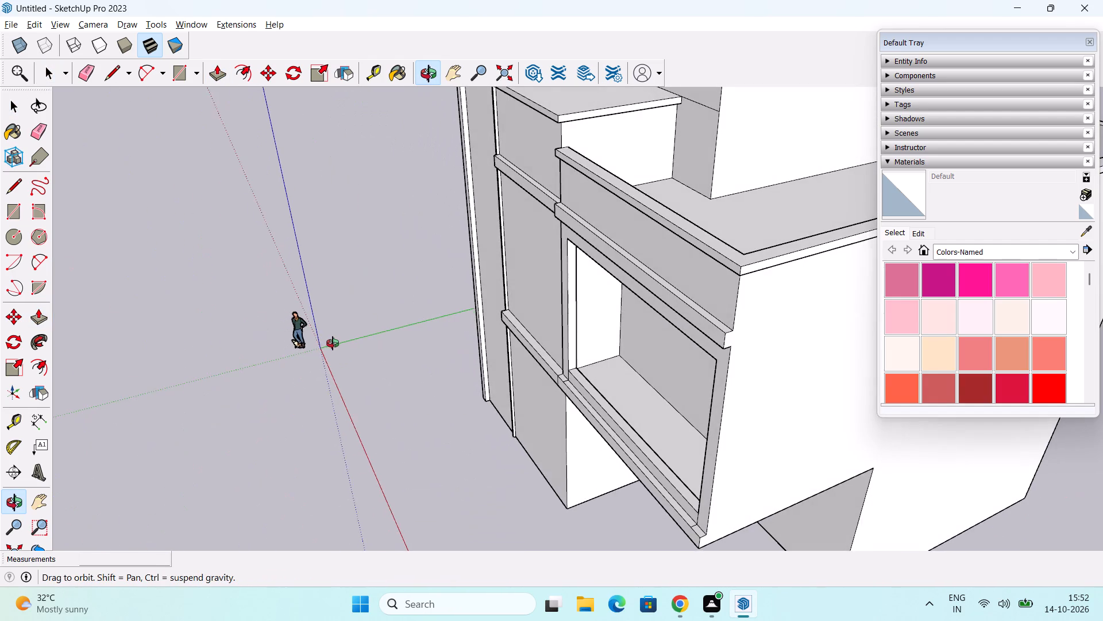
pyautogui.moveTo(333, 343); pyautogui.dragTo(750, 410, button='middle')
pyautogui.scroll(4, 739, 301)
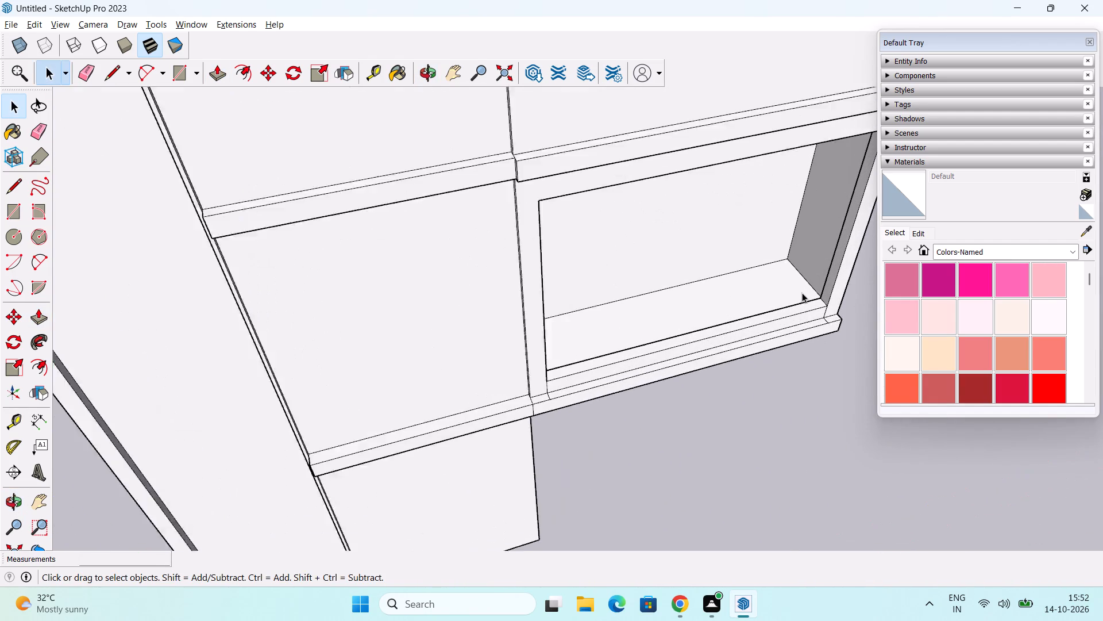
pyautogui.scroll(4, 802, 293)
pyautogui.moveTo(669, 332); pyautogui.dragTo(586, 408, button='middle')
pyautogui.keyDown('shift'); pyautogui.moveTo(667, 400); pyautogui.dragTo(453, 415, button='middle'); pyautogui.keyUp('shift')
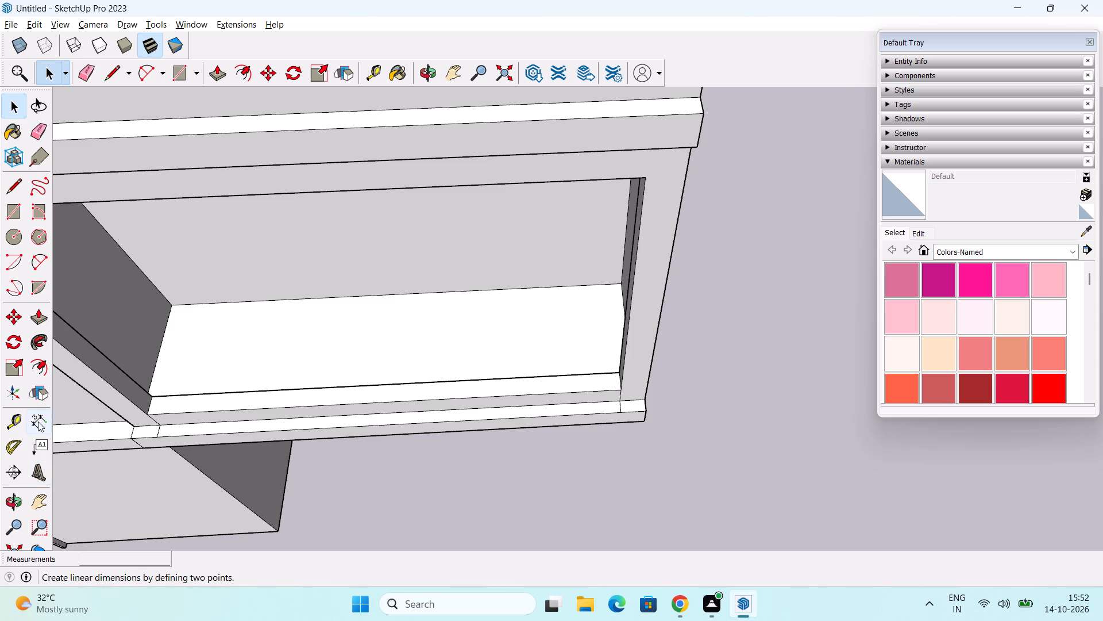
pyautogui.moveTo(36, 417); pyautogui.dragTo(43, 414)
pyautogui.scroll(2, 587, 402)
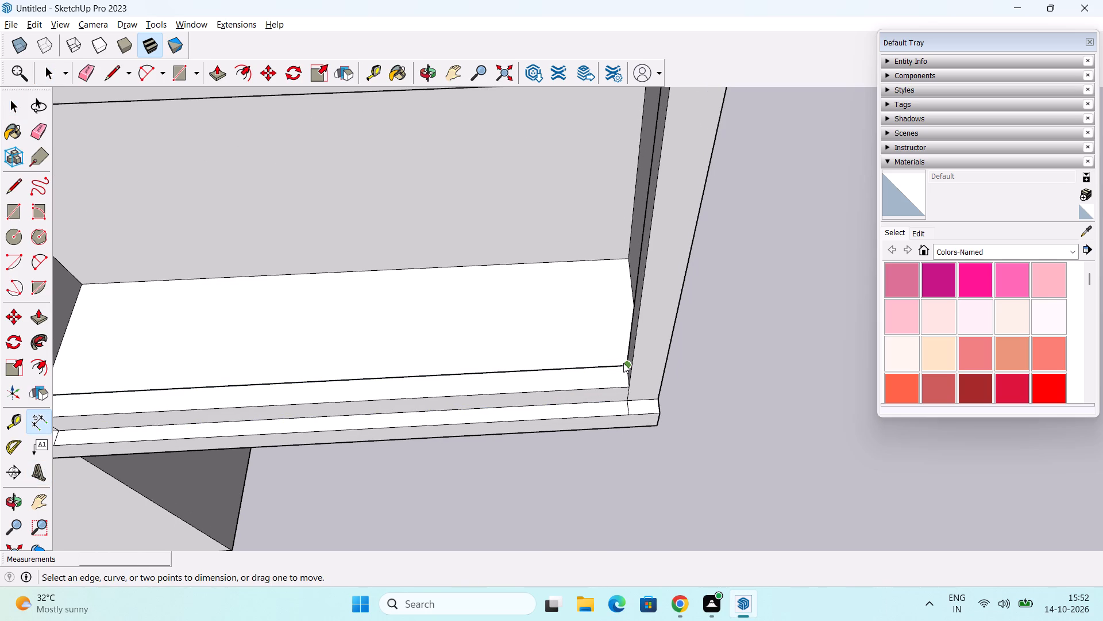
pyautogui.click(624, 363)
pyautogui.click(630, 389)
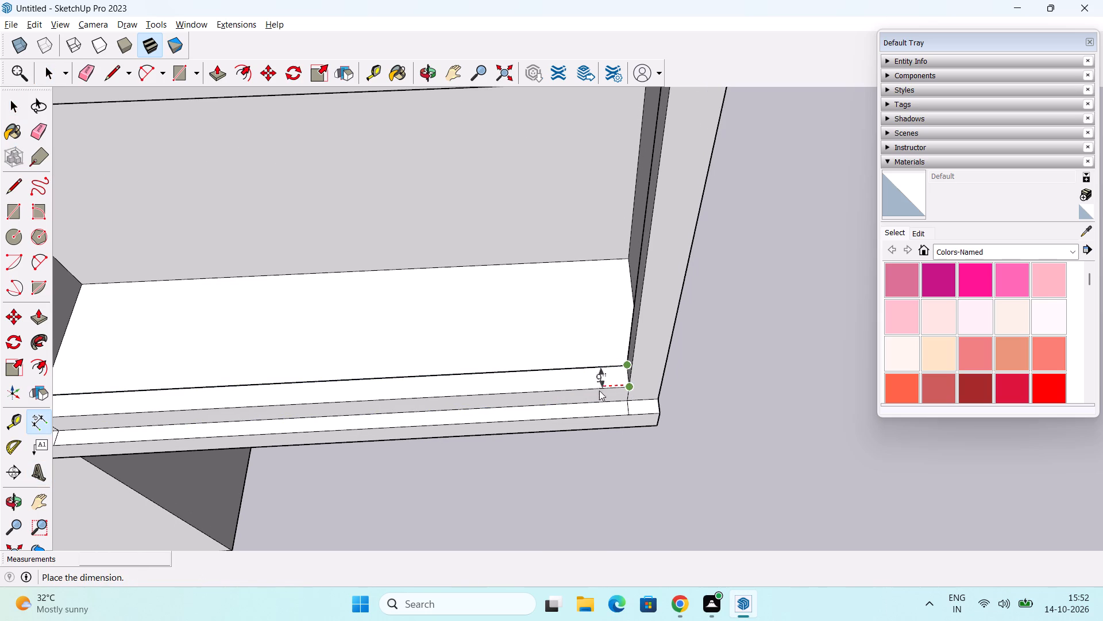
pyautogui.press('Escape')
# Copy the vertical edge at the front corner of the window block's side wall 9" inward across the side wall.
pyautogui.moveTo(626, 383); pyautogui.dragTo(608, 536, button='middle')
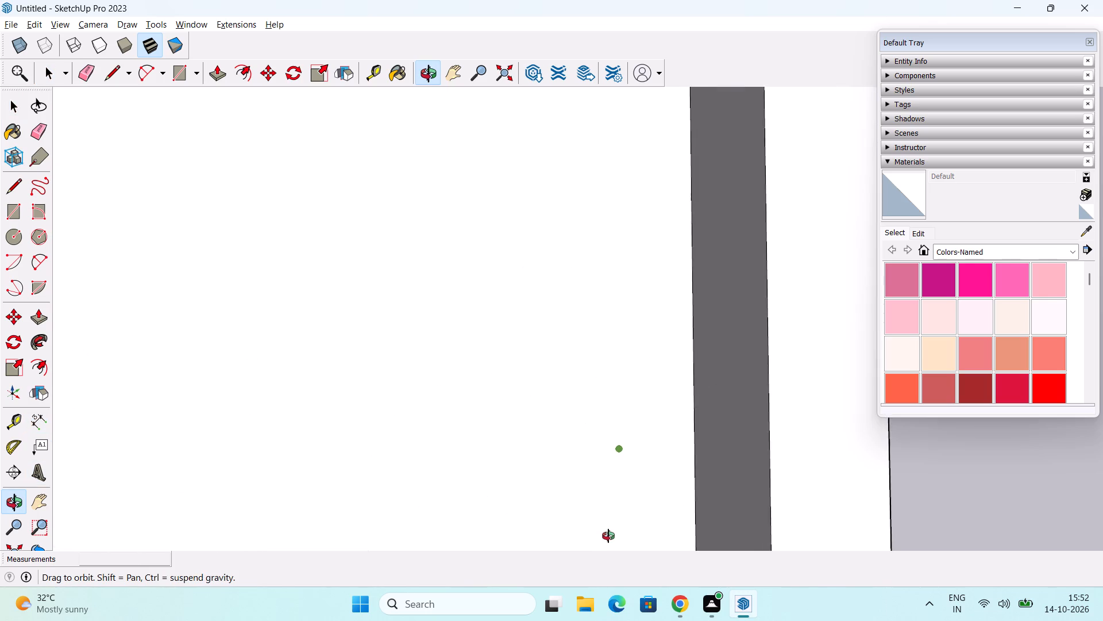
pyautogui.moveTo(608, 536); pyautogui.dragTo(397, 350, button='middle')
pyautogui.moveTo(453, 358); pyautogui.dragTo(368, 334, button='middle')
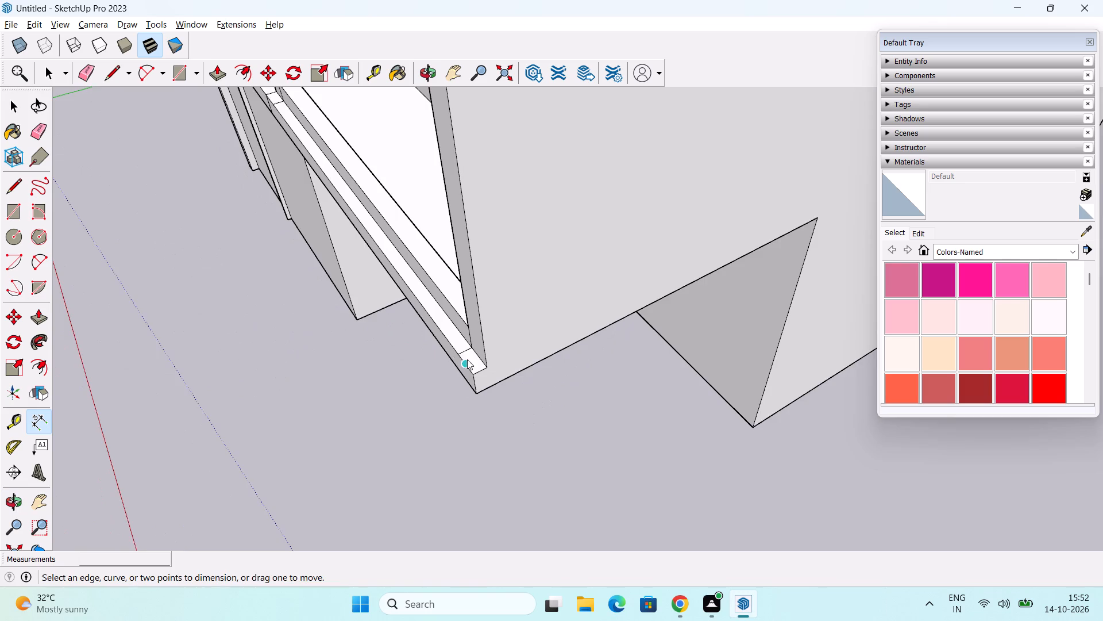
pyautogui.moveTo(461, 359); pyautogui.dragTo(440, 363, button='middle')
pyautogui.keyDown('shift'); pyautogui.moveTo(508, 356); pyautogui.dragTo(450, 448, button='middle'); pyautogui.keyUp('shift')
pyautogui.press('space')
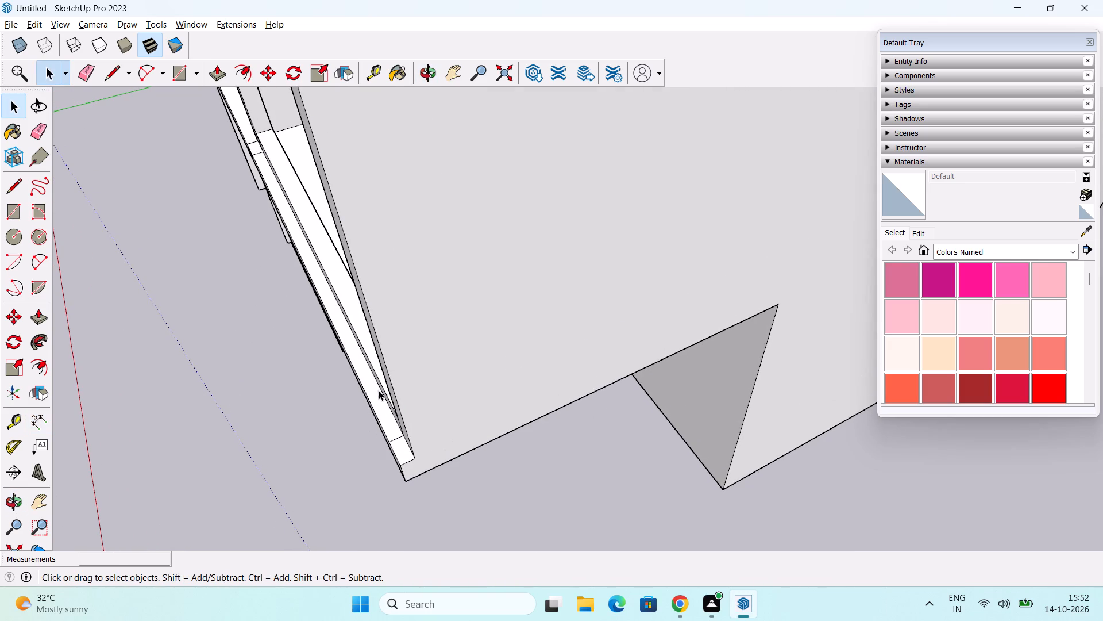
pyautogui.click(391, 386)
pyautogui.press('m')
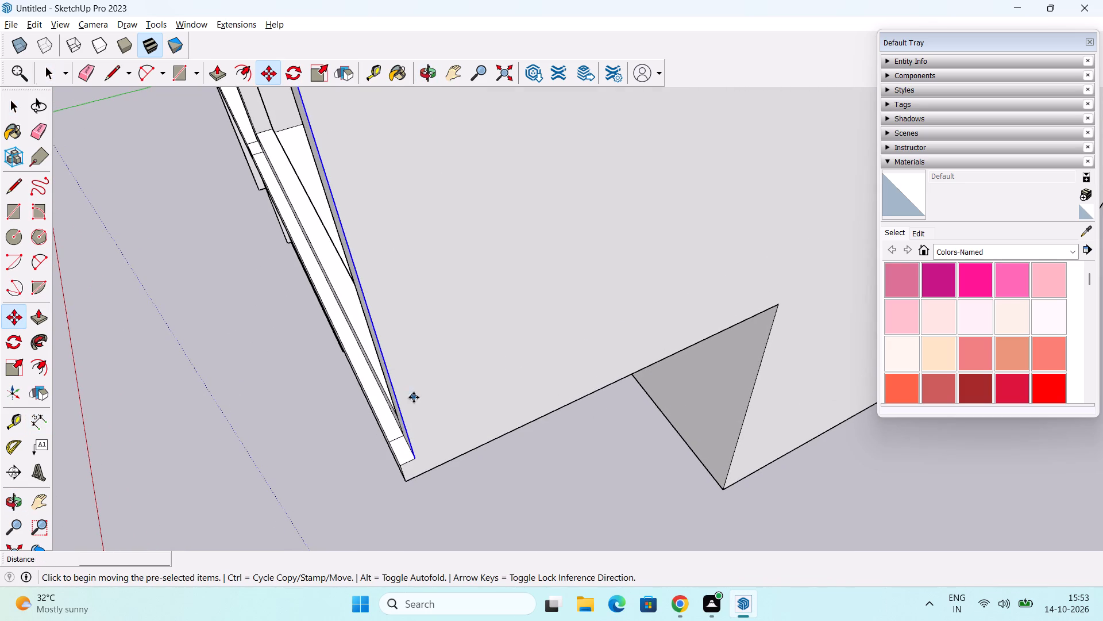
pyautogui.click(412, 457)
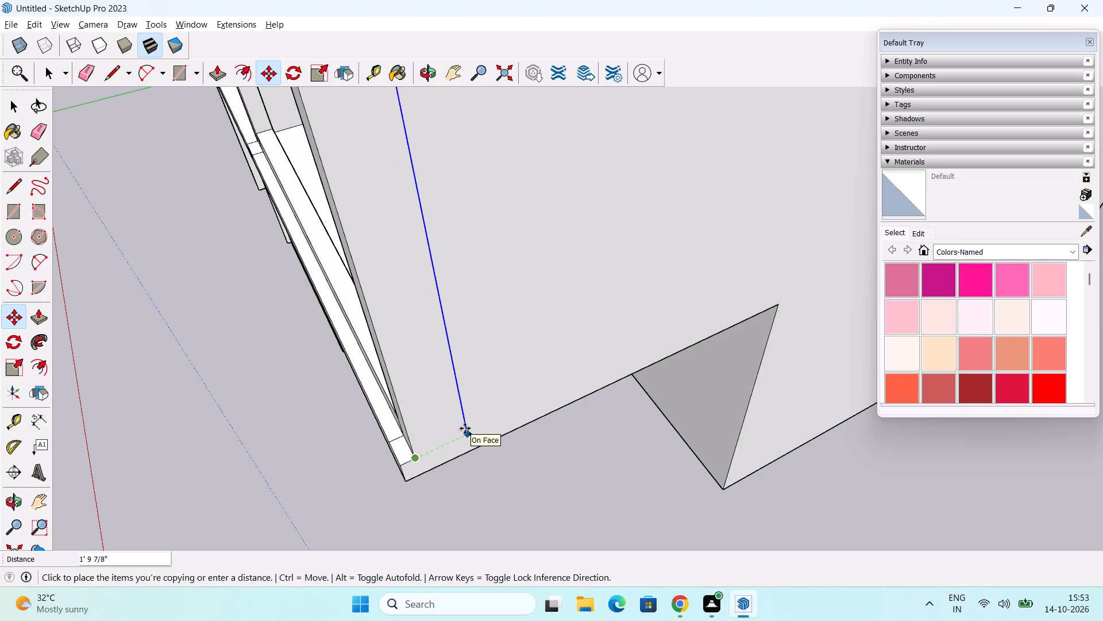
pyautogui.write('9"')
pyautogui.press('Return')
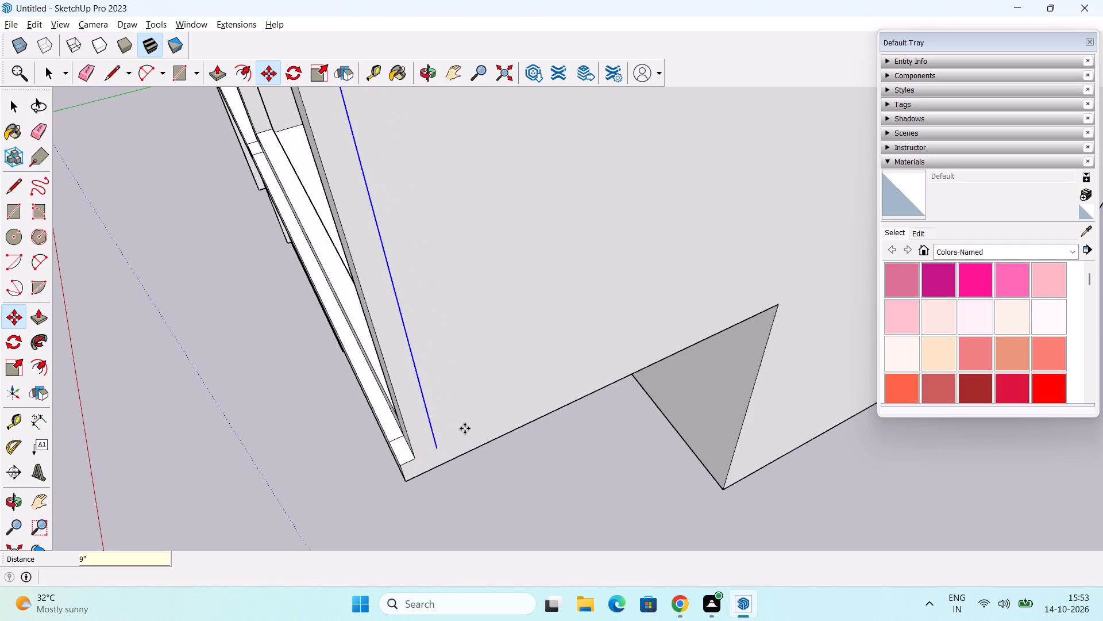
# Draw a 9" line joining the bottom ends of the original corner edge and its copy on the side wall.
pyautogui.press('space')
pyautogui.moveTo(377, 446); pyautogui.dragTo(365, 412, button='middle')
pyautogui.press('l')
pyautogui.scroll(3, 371, 426)
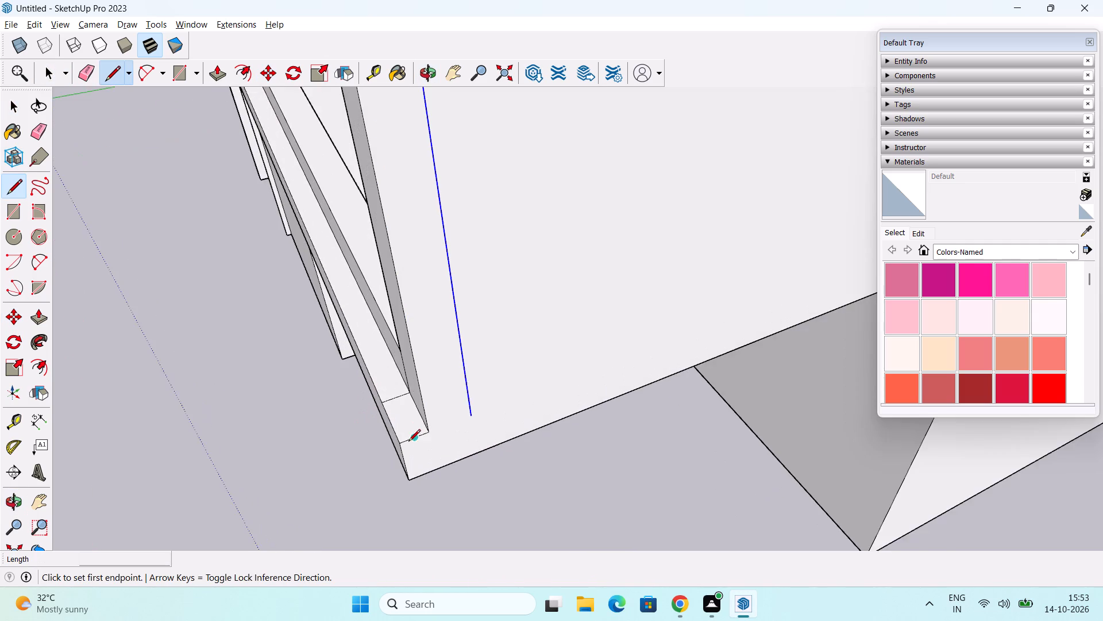
pyautogui.scroll(2, 408, 442)
pyautogui.click(430, 430)
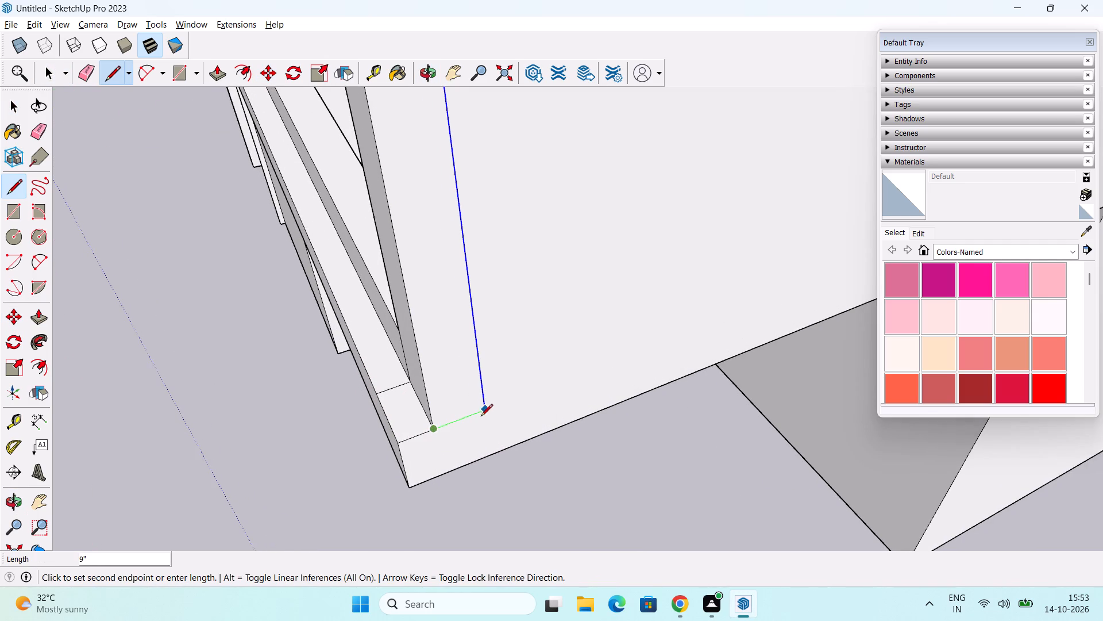
pyautogui.click(485, 411)
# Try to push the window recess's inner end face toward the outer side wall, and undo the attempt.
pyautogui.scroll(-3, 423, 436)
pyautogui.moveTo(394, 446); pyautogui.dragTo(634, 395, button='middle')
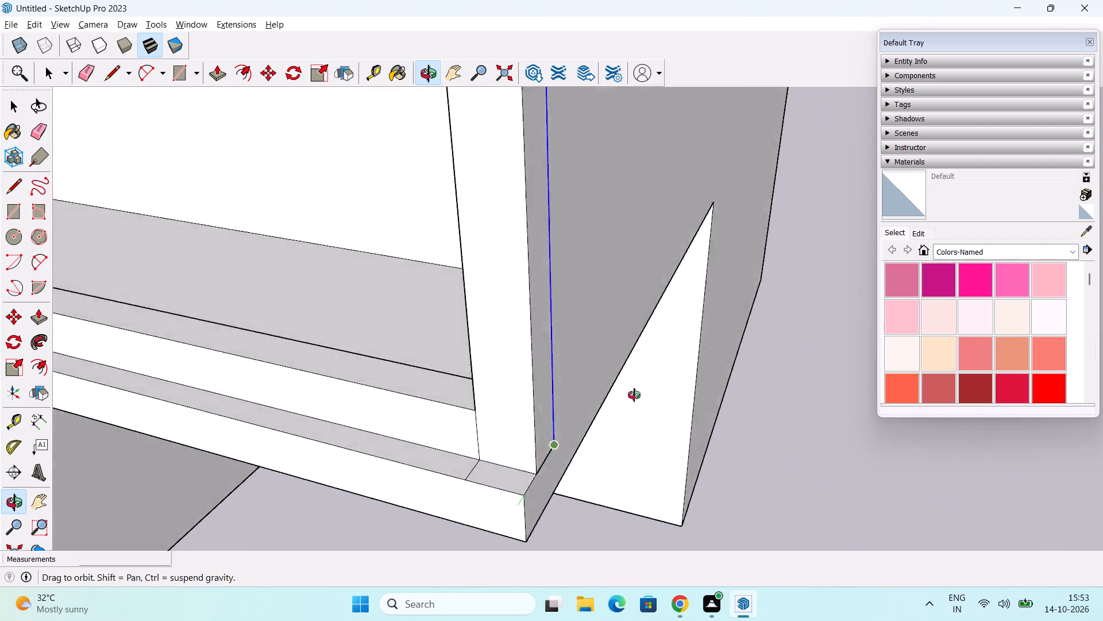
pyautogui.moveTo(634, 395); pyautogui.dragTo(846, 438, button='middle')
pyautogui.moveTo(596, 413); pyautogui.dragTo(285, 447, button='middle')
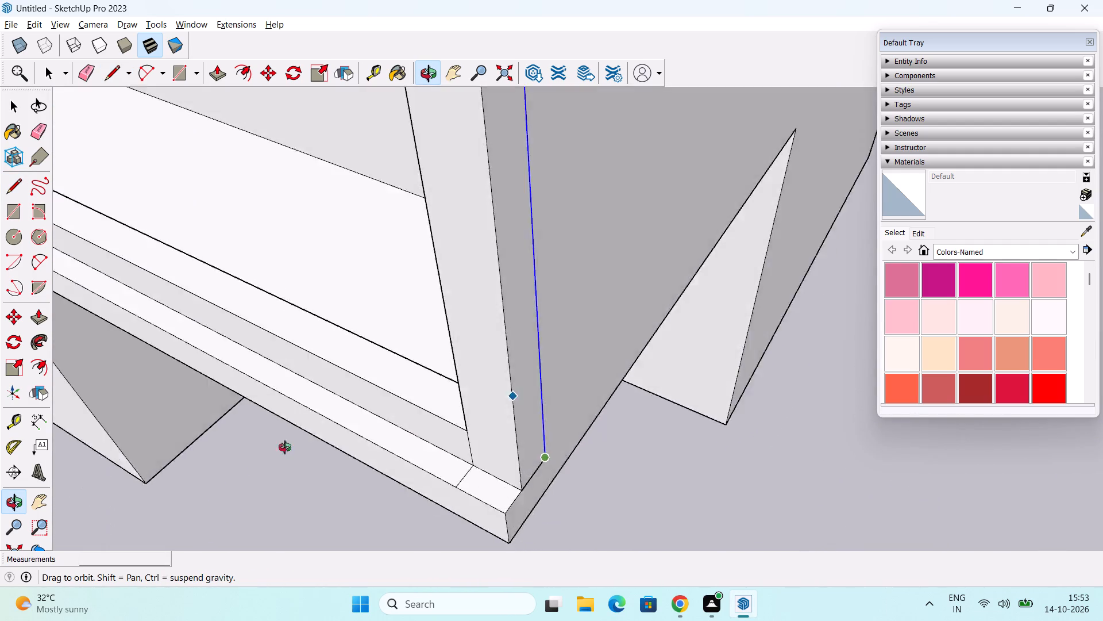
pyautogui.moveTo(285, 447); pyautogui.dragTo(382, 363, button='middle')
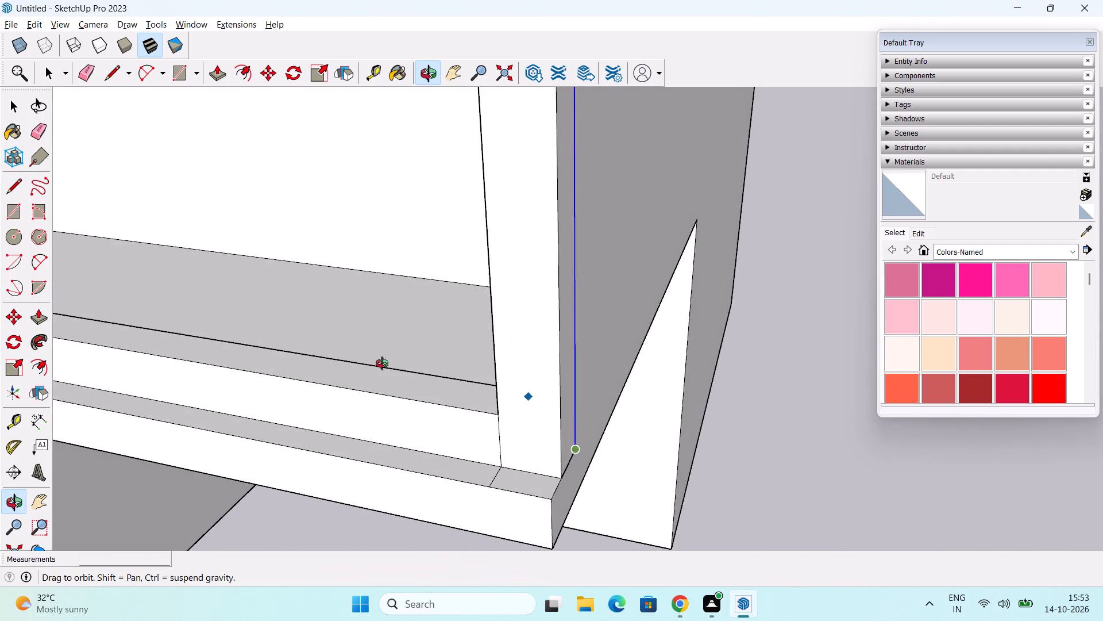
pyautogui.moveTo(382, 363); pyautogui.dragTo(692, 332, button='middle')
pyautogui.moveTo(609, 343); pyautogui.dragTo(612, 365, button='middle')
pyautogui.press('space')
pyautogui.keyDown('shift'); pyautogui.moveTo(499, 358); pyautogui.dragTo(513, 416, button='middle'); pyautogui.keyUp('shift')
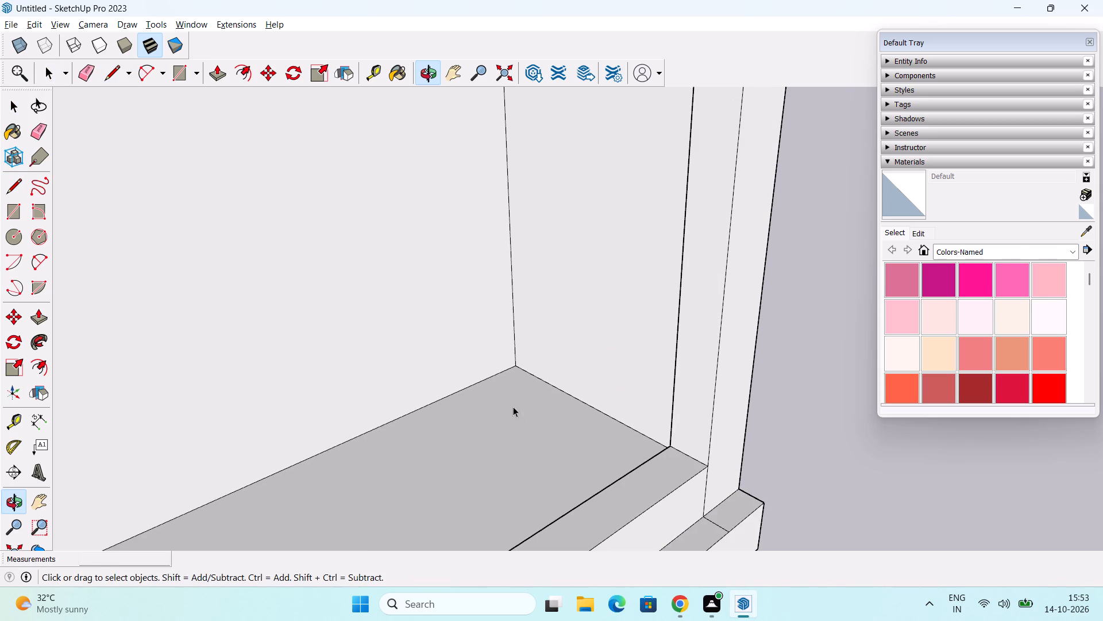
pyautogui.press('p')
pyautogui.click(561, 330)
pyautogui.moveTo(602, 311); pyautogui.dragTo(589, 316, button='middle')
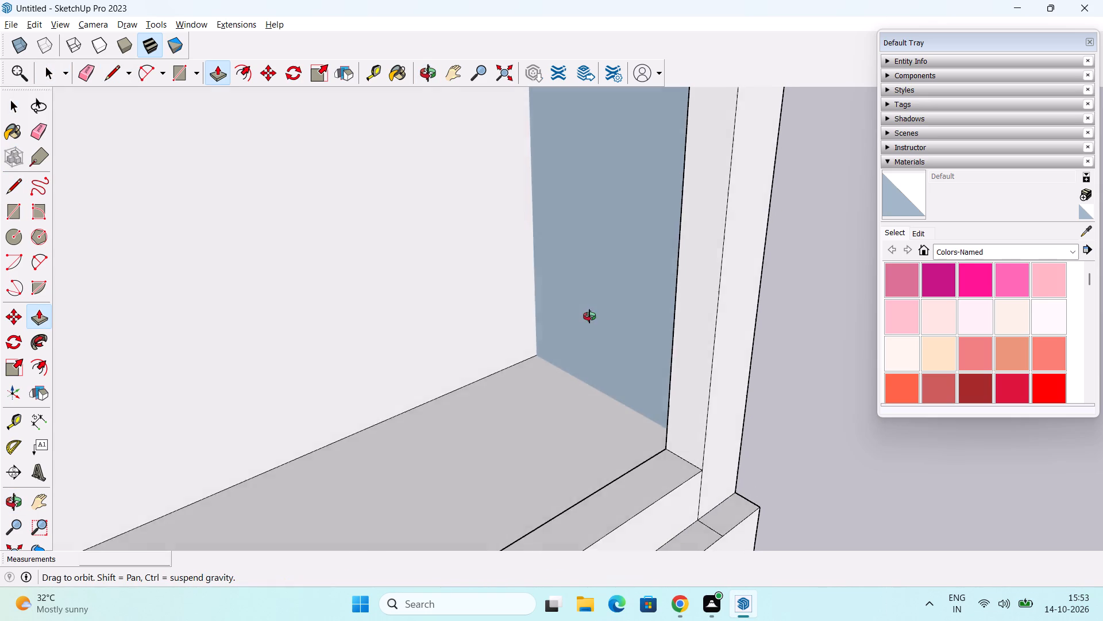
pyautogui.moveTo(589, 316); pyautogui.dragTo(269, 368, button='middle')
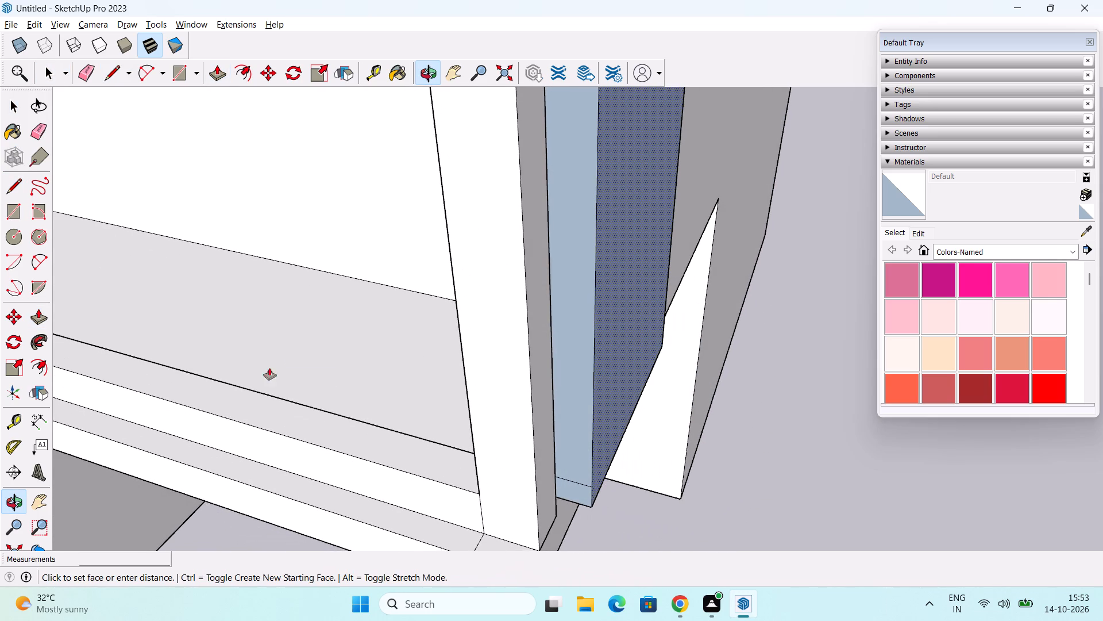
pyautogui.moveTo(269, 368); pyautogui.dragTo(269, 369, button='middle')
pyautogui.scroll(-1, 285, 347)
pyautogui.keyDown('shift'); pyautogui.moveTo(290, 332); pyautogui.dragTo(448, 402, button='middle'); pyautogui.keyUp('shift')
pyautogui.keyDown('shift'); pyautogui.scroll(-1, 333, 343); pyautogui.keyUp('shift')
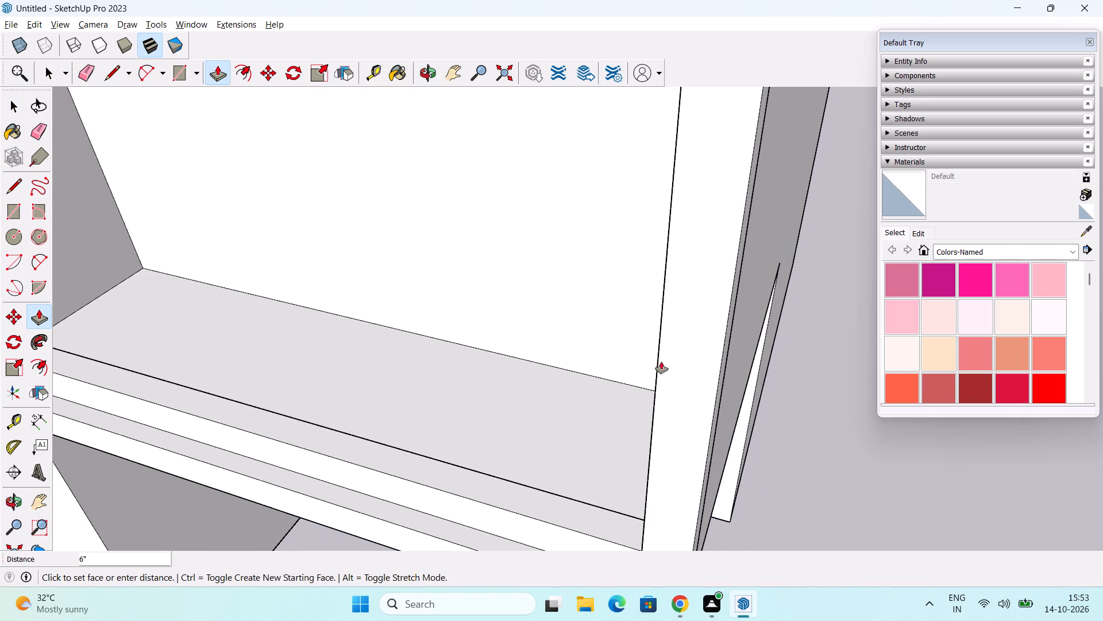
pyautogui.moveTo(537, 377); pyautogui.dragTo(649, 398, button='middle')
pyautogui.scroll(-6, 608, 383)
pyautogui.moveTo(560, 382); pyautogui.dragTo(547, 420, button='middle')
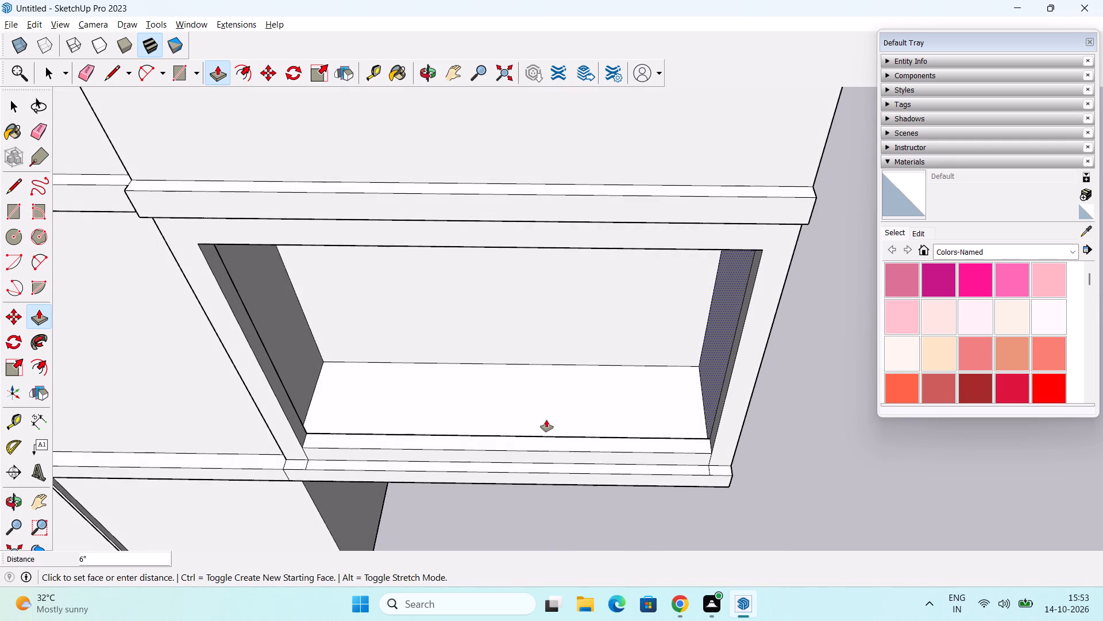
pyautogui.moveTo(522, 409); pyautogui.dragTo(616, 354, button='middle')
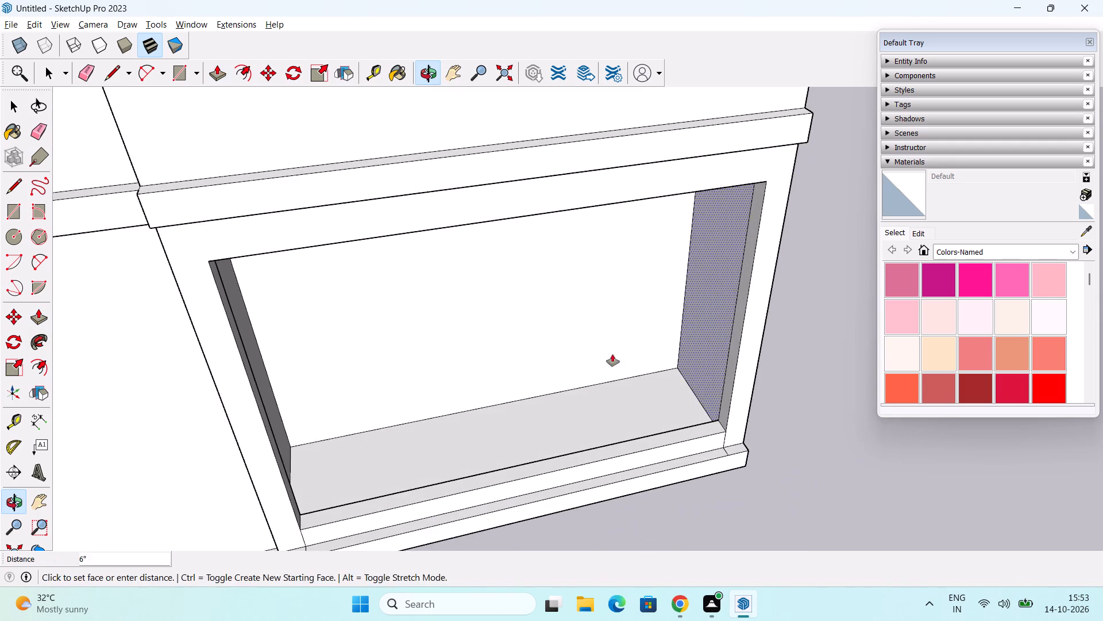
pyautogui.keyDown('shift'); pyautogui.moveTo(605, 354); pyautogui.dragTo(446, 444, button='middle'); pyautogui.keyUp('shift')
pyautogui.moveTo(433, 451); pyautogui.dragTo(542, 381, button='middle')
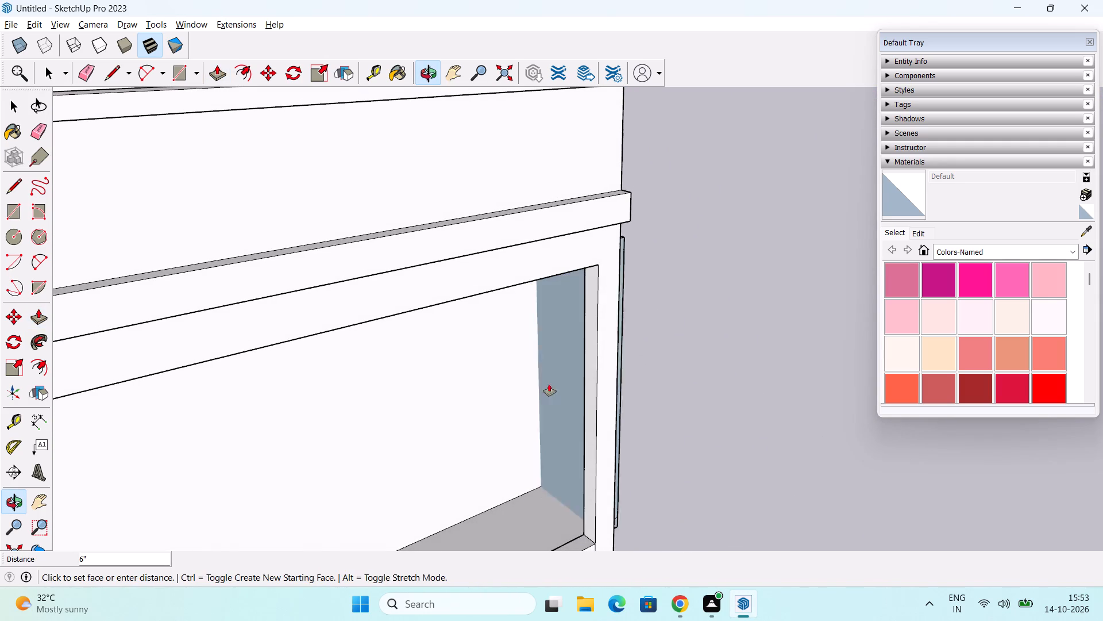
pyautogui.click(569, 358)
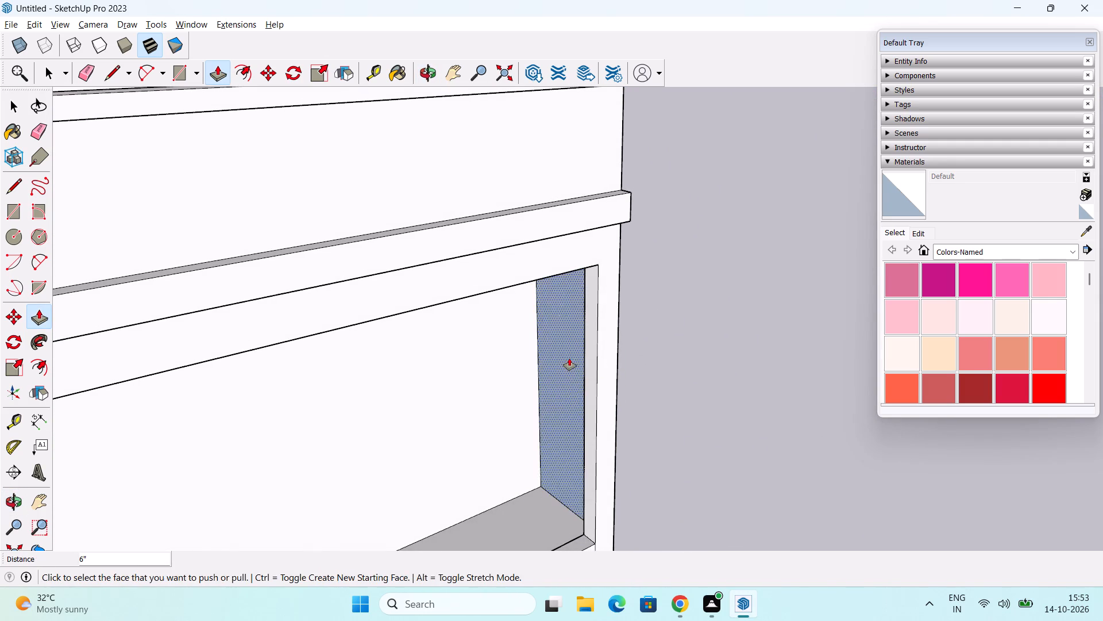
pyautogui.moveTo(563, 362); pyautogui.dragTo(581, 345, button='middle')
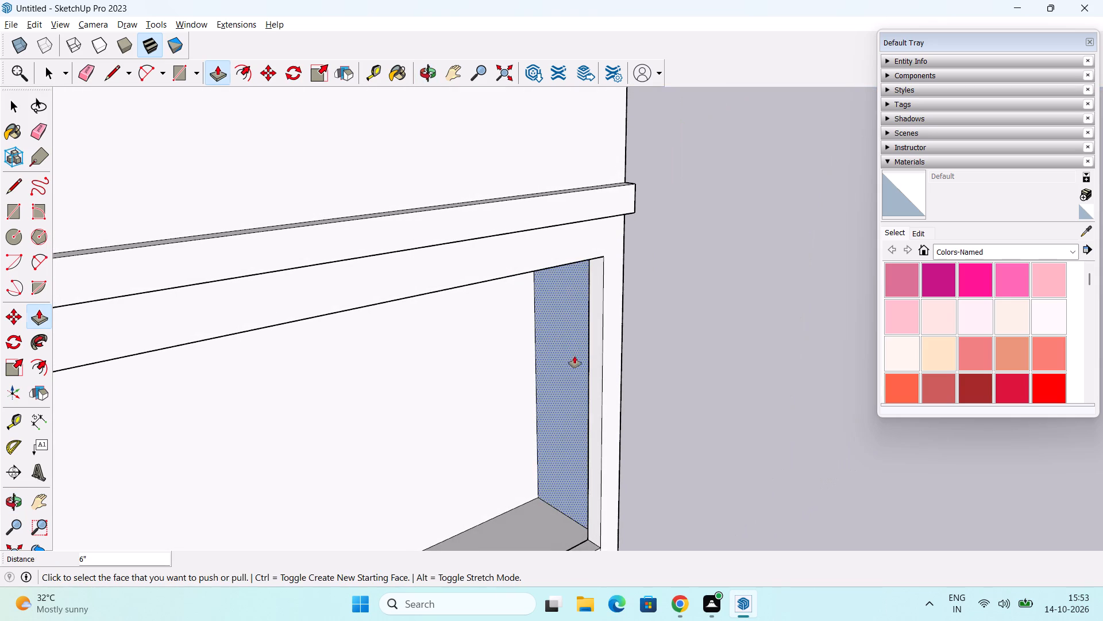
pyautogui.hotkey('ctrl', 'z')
# Push the recess's inner end face flush with the outer side wall and delete the remaining face to open the side.
pyautogui.click(551, 377)
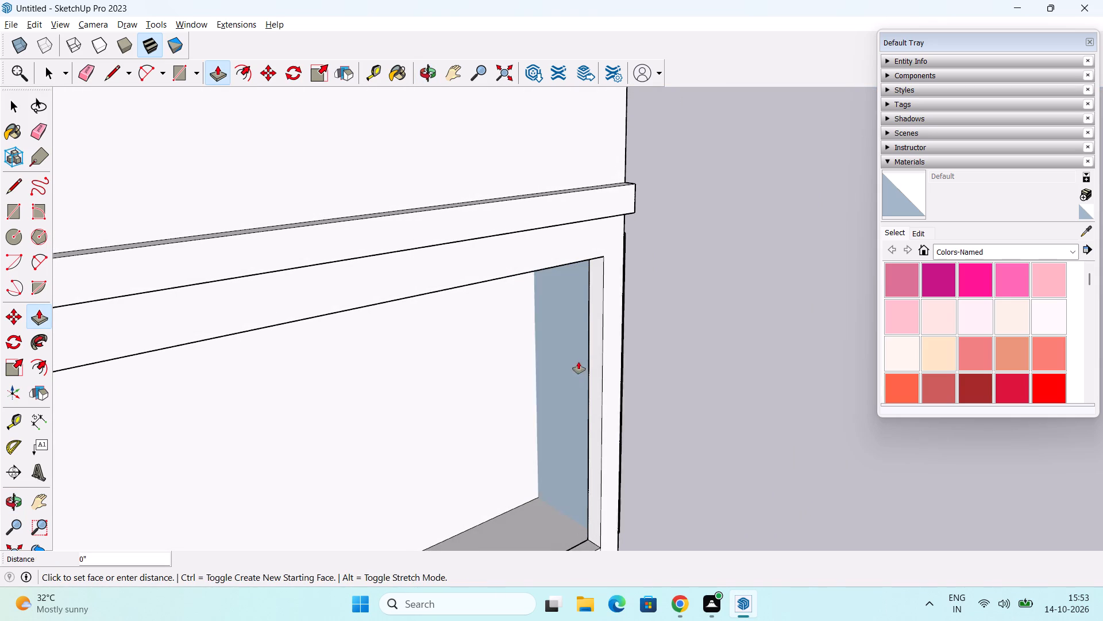
pyautogui.moveTo(584, 331); pyautogui.dragTo(484, 350, button='middle')
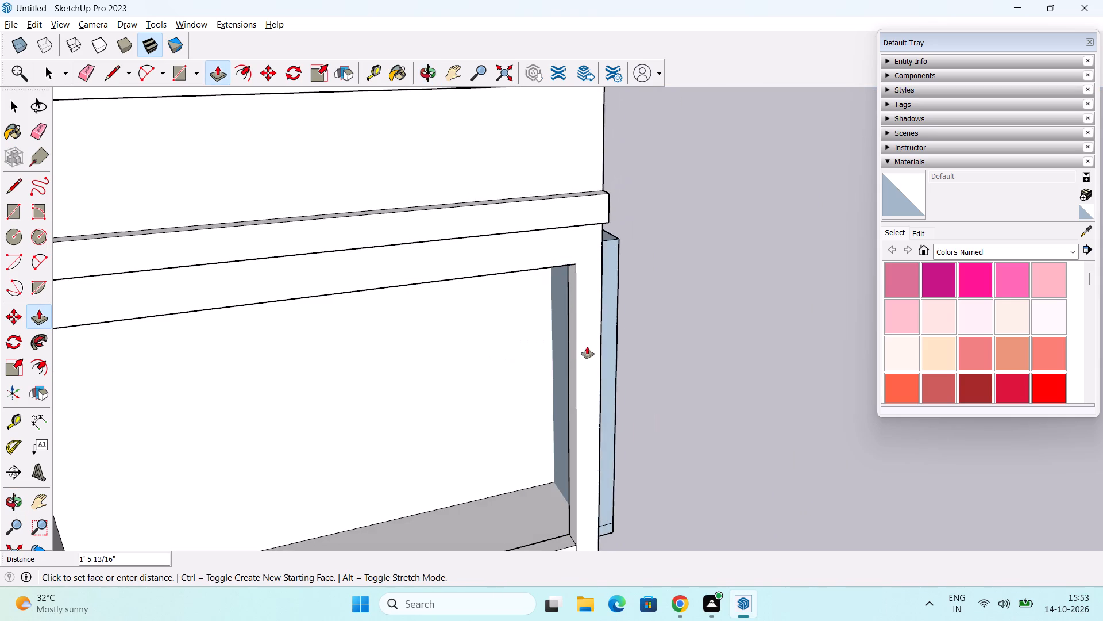
pyautogui.click(602, 349)
pyautogui.moveTo(571, 370); pyautogui.dragTo(244, 361, button='middle')
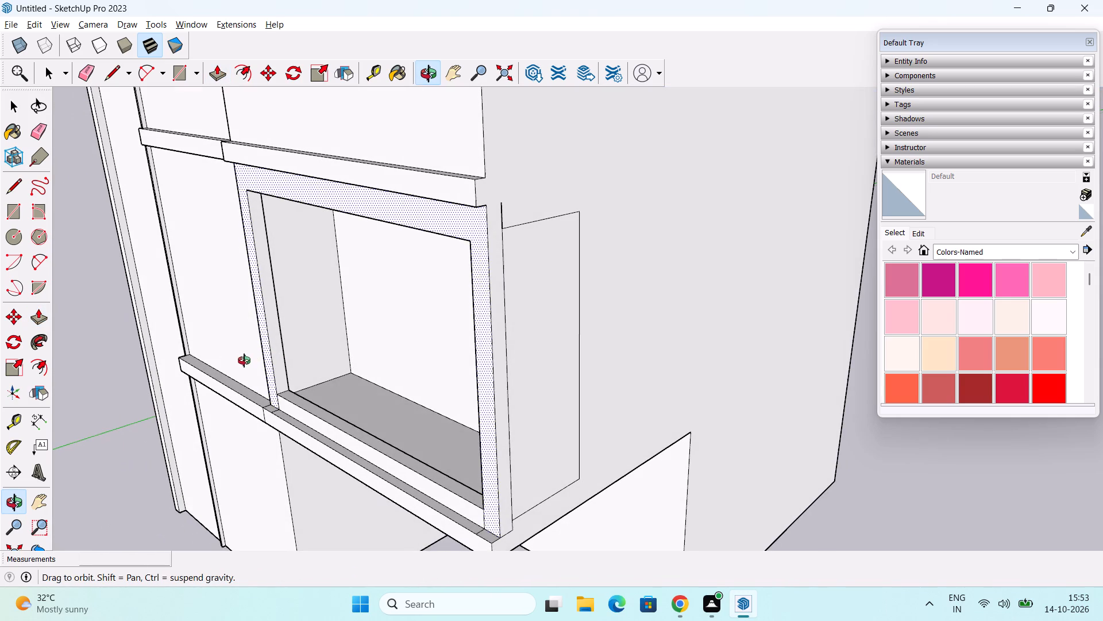
pyautogui.moveTo(244, 361); pyautogui.dragTo(244, 359, button='middle')
pyautogui.press('space')
pyautogui.click(543, 351)
pyautogui.press('Delete')
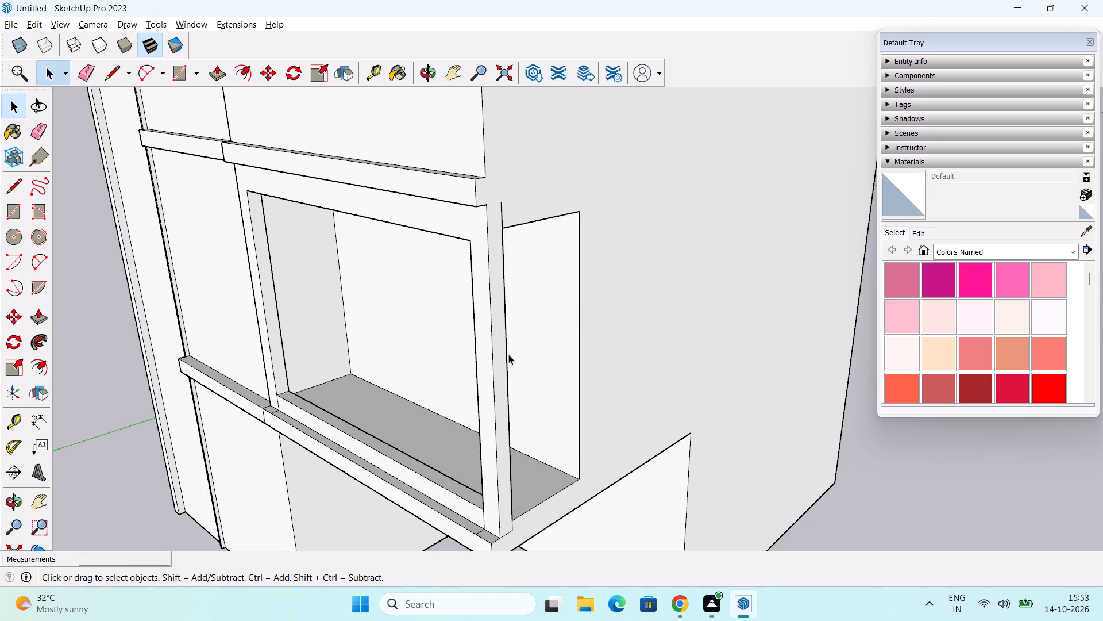
# Erase the leftover vertical edge stub above the new side opening, beside the front corner post.
pyautogui.moveTo(508, 354); pyautogui.dragTo(793, 356, button='middle')
pyautogui.moveTo(703, 440); pyautogui.dragTo(80, 285, button='middle')
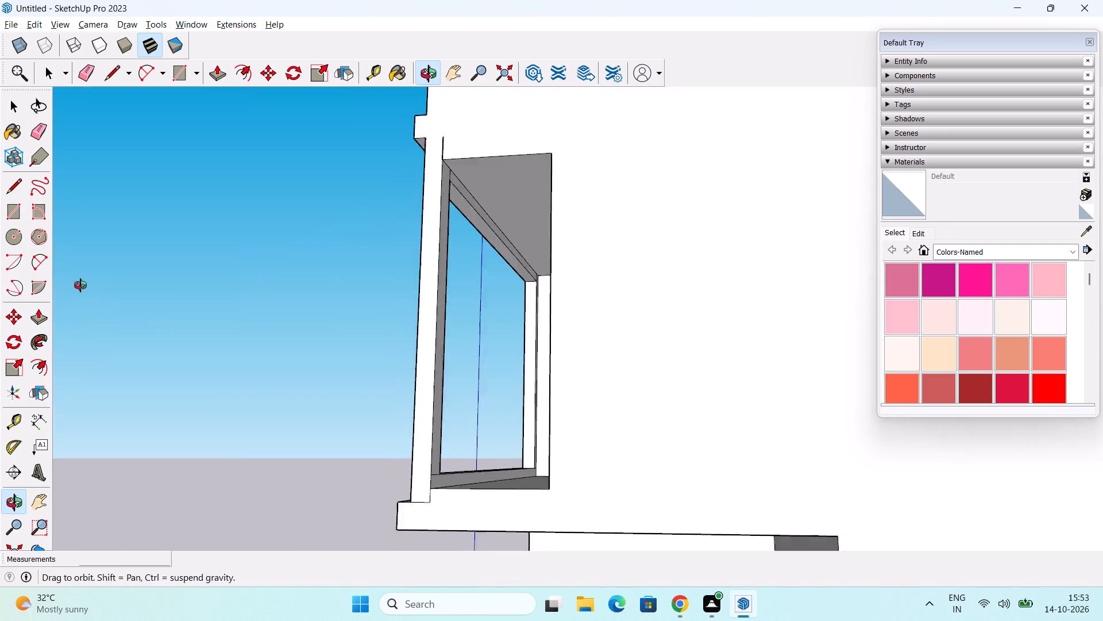
pyautogui.moveTo(80, 285); pyautogui.dragTo(118, 341, button='middle')
pyautogui.scroll(4, 345, 164)
pyautogui.moveTo(406, 216); pyautogui.dragTo(388, 279, button='middle')
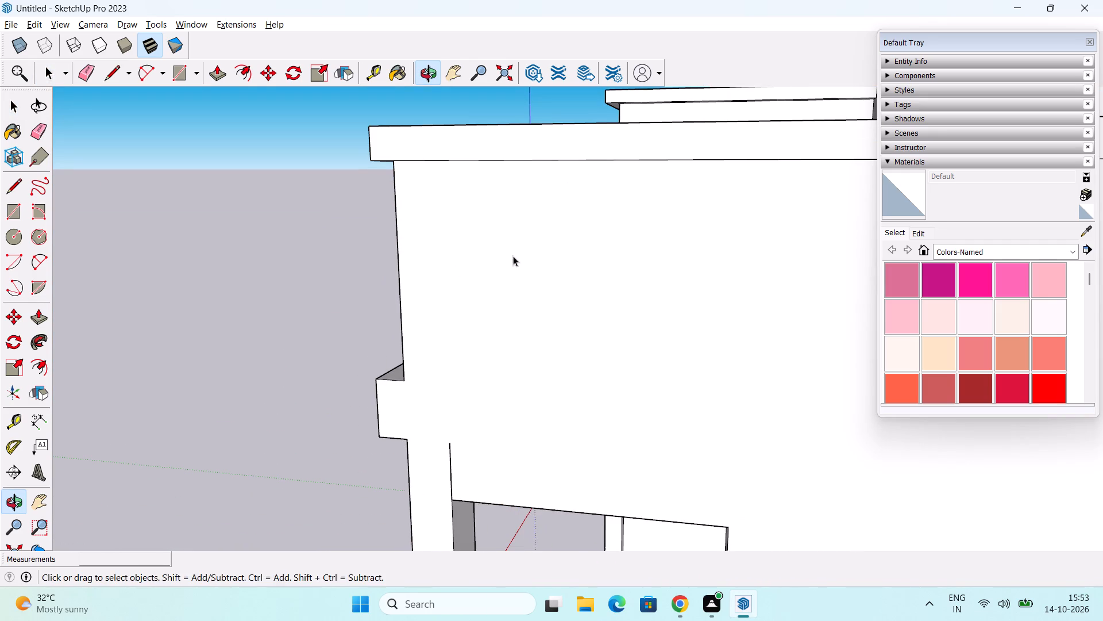
pyautogui.press('e')
pyautogui.click(451, 463)
# Examine the corner window opening, its post, ledge and bands from the front and the side.
pyautogui.scroll(-2, 433, 470)
pyautogui.moveTo(435, 468); pyautogui.dragTo(350, 352, button='middle')
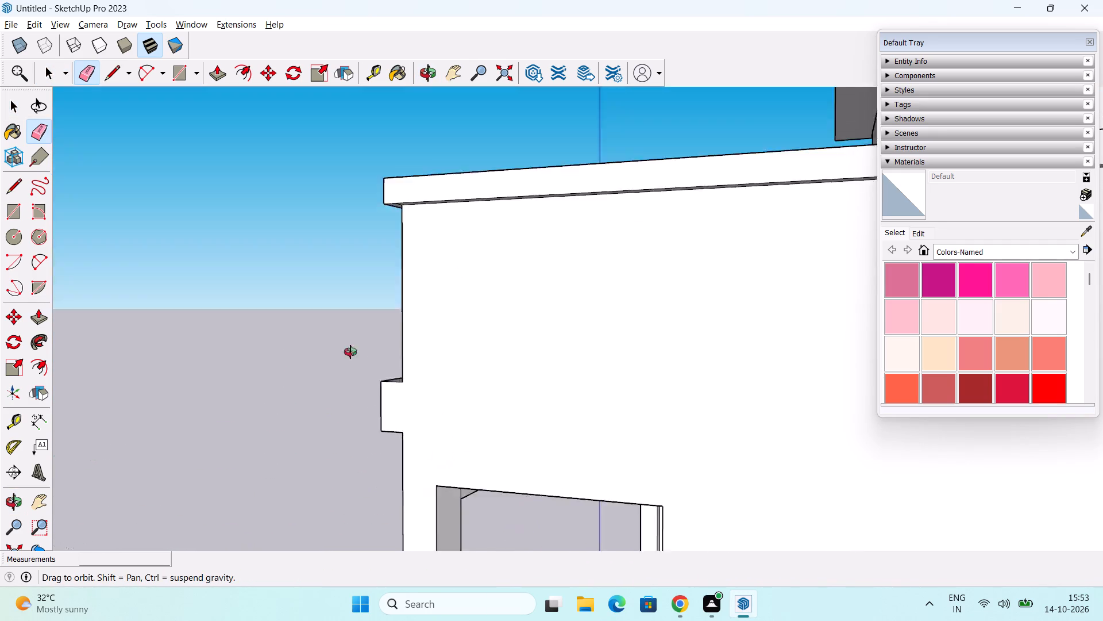
pyautogui.moveTo(350, 352); pyautogui.dragTo(622, 343, button='middle')
pyautogui.scroll(-3, 545, 408)
pyautogui.moveTo(518, 421); pyautogui.dragTo(682, 441, button='middle')
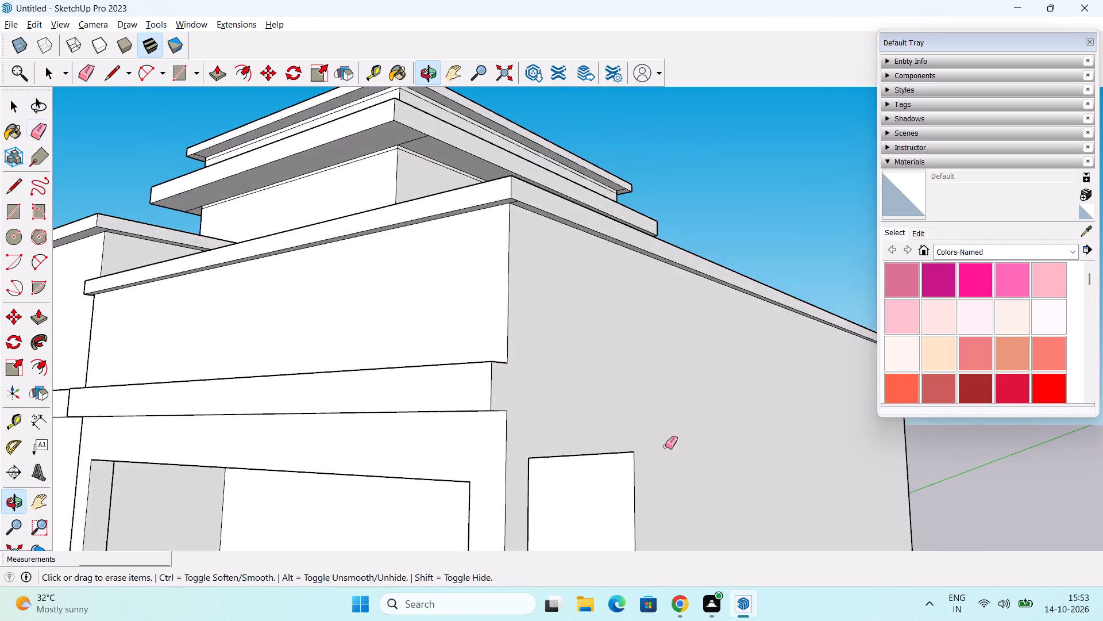
pyautogui.moveTo(620, 451); pyautogui.dragTo(557, 316, button='middle')
pyautogui.moveTo(337, 428); pyautogui.dragTo(638, 421, button='middle')
pyautogui.moveTo(620, 417); pyautogui.dragTo(628, 389, button='middle')
pyautogui.keyDown('shift'); pyautogui.moveTo(643, 392); pyautogui.dragTo(353, 276, button='middle'); pyautogui.keyUp('shift')
pyautogui.moveTo(443, 312); pyautogui.dragTo(459, 275, button='middle')
pyautogui.scroll(-6, 459, 276)
pyautogui.moveTo(460, 308); pyautogui.dragTo(412, 466, button='middle')
pyautogui.moveTo(415, 453); pyautogui.dragTo(418, 343, button='middle')
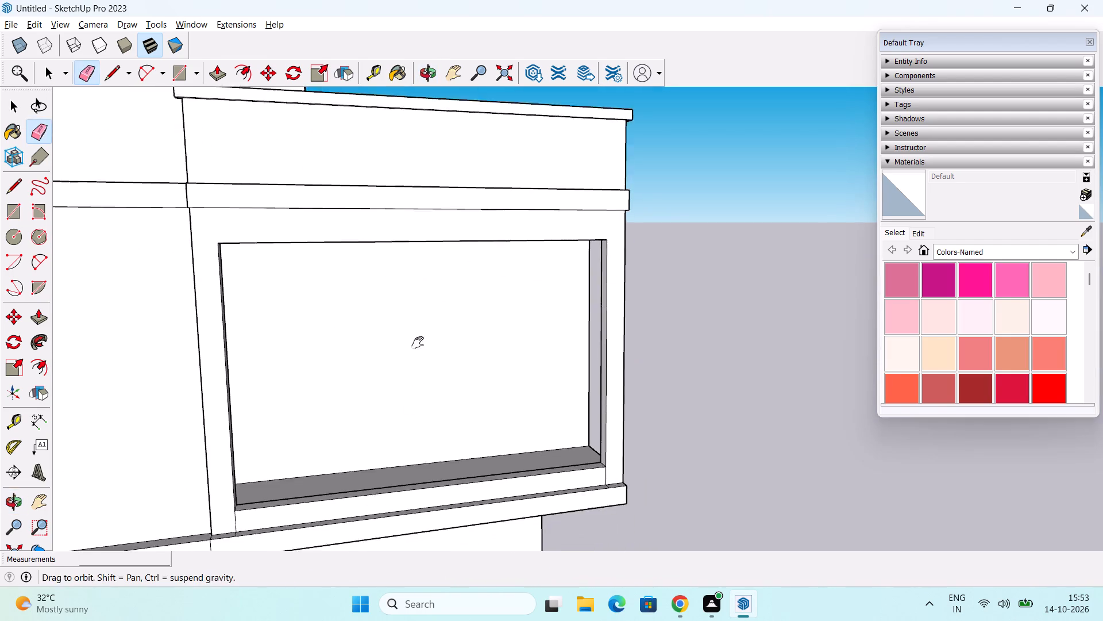
pyautogui.moveTo(418, 343); pyautogui.dragTo(418, 337, button='middle')
pyautogui.moveTo(409, 367); pyautogui.dragTo(238, 491, button='middle')
pyautogui.moveTo(242, 488); pyautogui.dragTo(49, 420, button='middle')
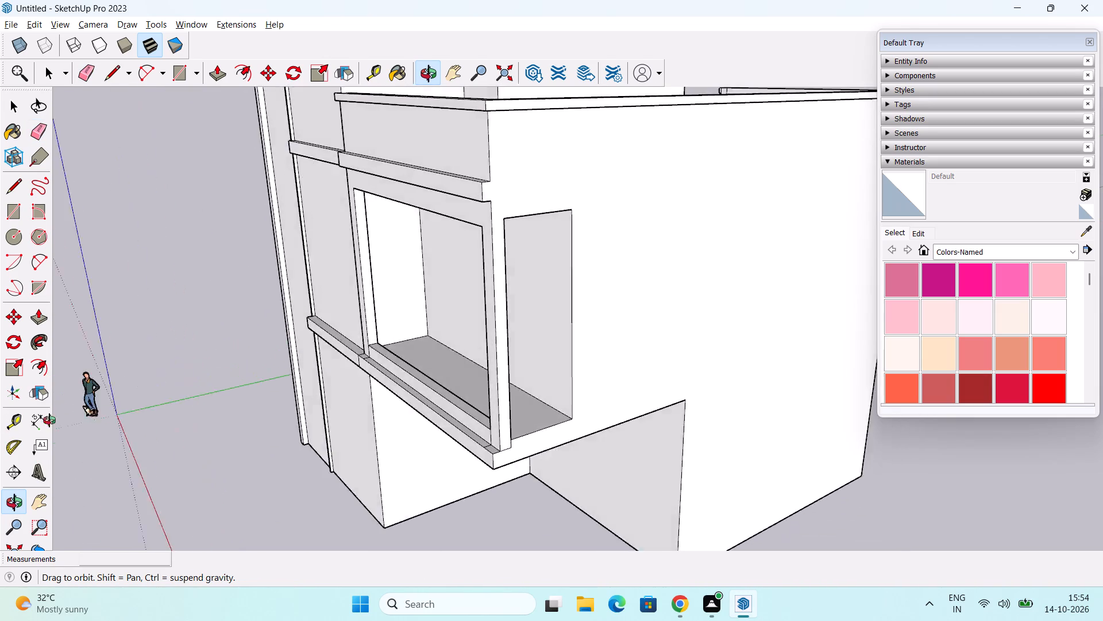
# Examine the corner window's post, sill and recess floor from the front, the side and above.
pyautogui.moveTo(49, 420); pyautogui.dragTo(161, 438, button='middle')
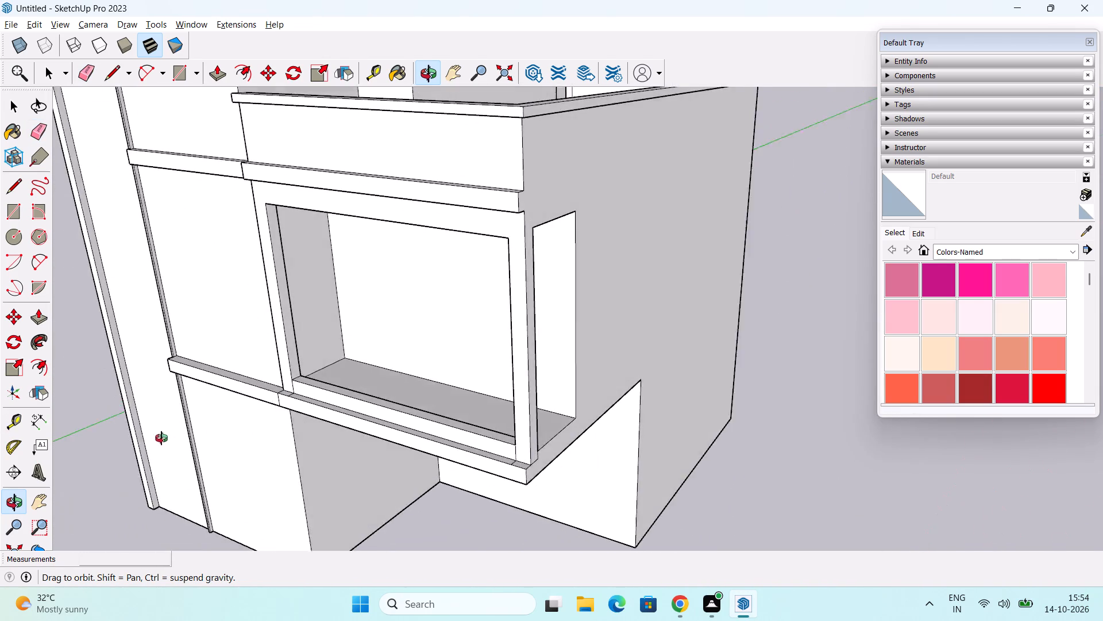
pyautogui.moveTo(161, 438); pyautogui.dragTo(39, 421, button='middle')
pyautogui.moveTo(322, 435); pyautogui.dragTo(44, 450, button='middle')
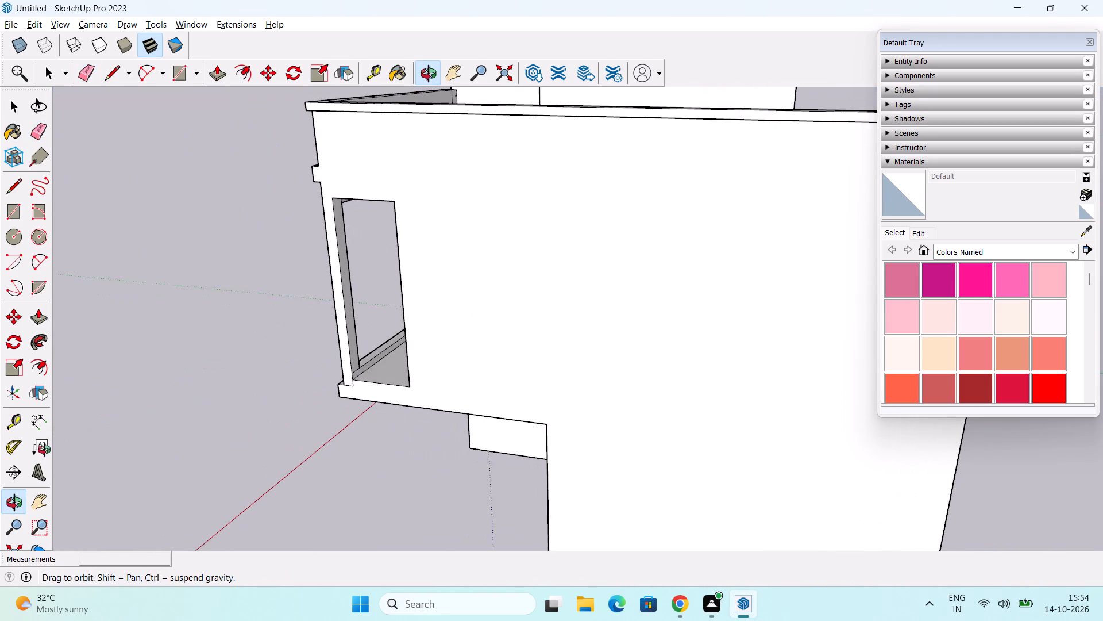
pyautogui.moveTo(44, 450); pyautogui.dragTo(34, 454, button='middle')
pyautogui.scroll(7, 299, 379)
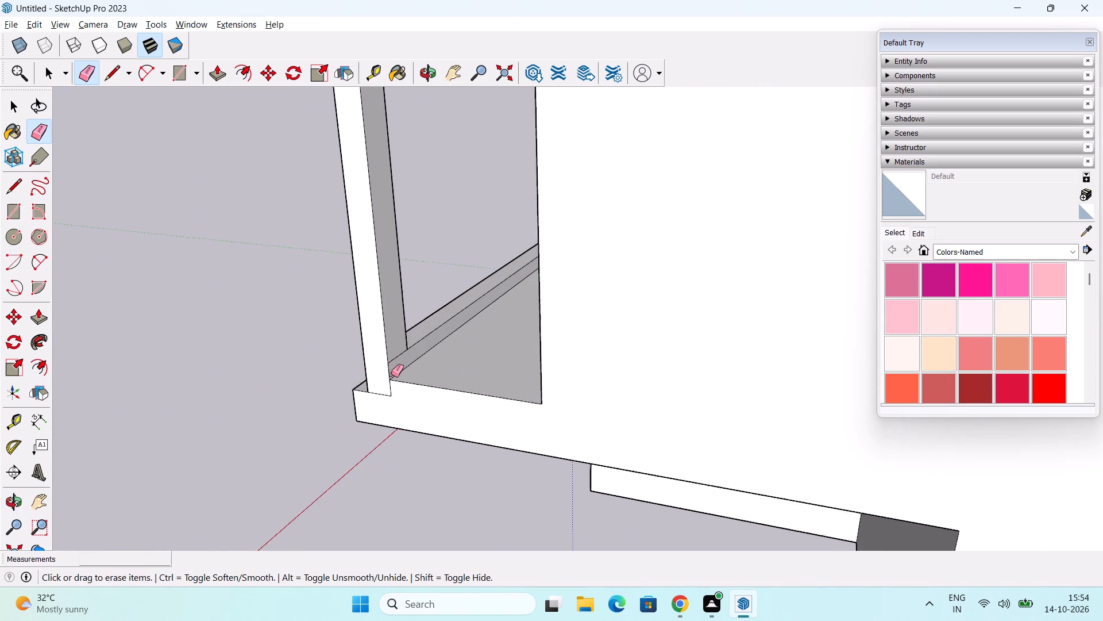
pyautogui.scroll(3, 391, 374)
pyautogui.moveTo(417, 371); pyautogui.dragTo(279, 553, button='middle')
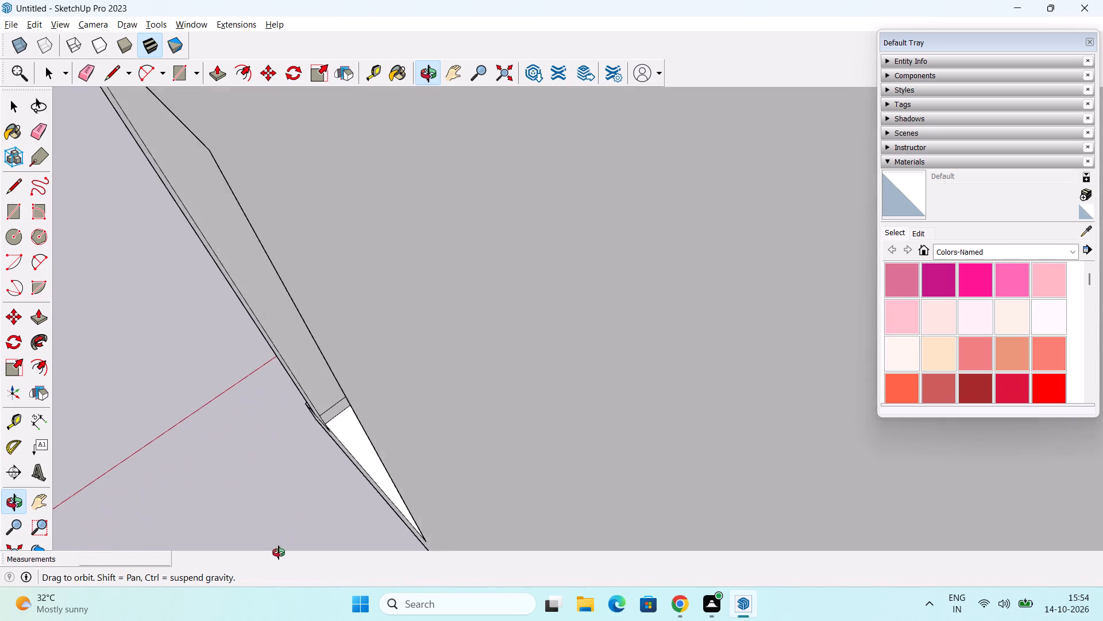
pyautogui.moveTo(279, 553); pyautogui.dragTo(560, 477, button='middle')
pyautogui.scroll(1, 559, 477)
pyautogui.moveTo(492, 462); pyautogui.dragTo(658, 462, button='middle')
pyautogui.moveTo(537, 443); pyautogui.dragTo(653, 443, button='middle')
pyautogui.moveTo(601, 431); pyautogui.dragTo(264, 466, button='middle')
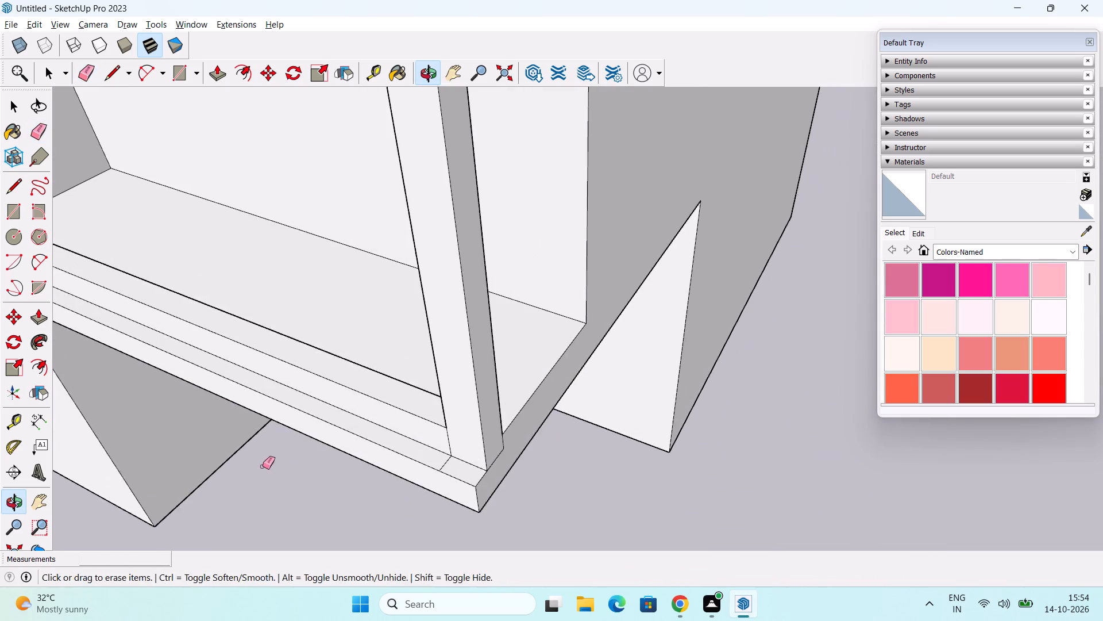
pyautogui.moveTo(261, 453); pyautogui.dragTo(608, 432, button='middle')
pyautogui.moveTo(587, 415); pyautogui.dragTo(732, 413, button='middle')
pyautogui.moveTo(742, 314); pyautogui.dragTo(697, 348, button='middle')
# Draw a 6" vertical line on the front sill curb's inner face, from the corner post's inner edge to the recess floor.
pyautogui.scroll(13, 743, 266)
pyautogui.moveTo(726, 340); pyautogui.dragTo(803, 390, button='middle')
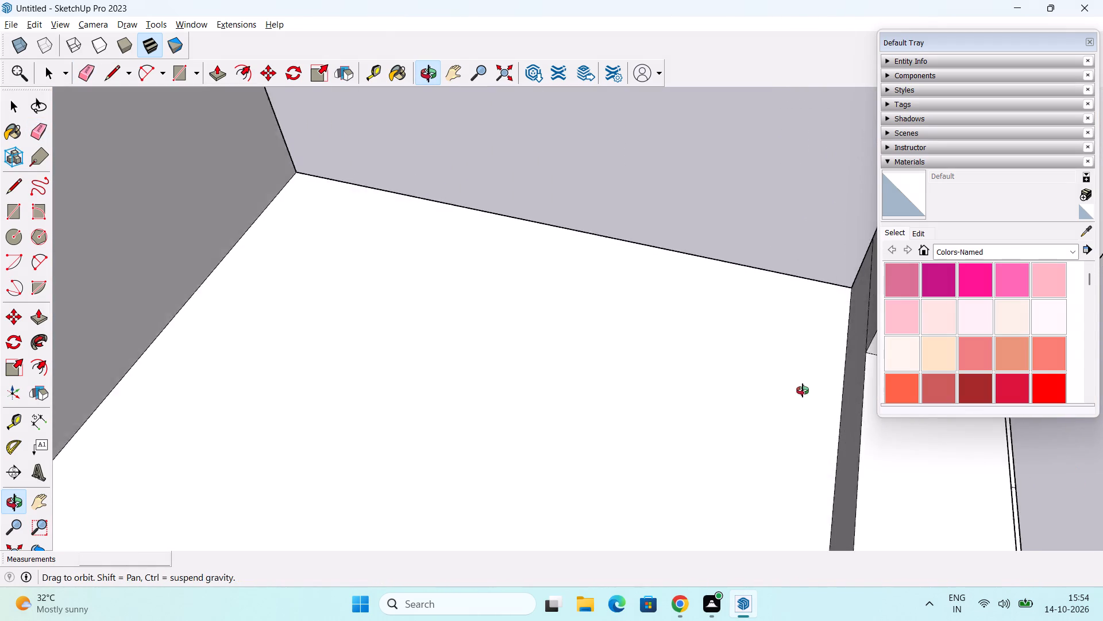
pyautogui.moveTo(803, 390); pyautogui.dragTo(911, 414, button='middle')
pyautogui.moveTo(788, 320); pyautogui.dragTo(688, 435, button='middle')
pyautogui.moveTo(705, 440); pyautogui.dragTo(715, 440, button='middle')
pyautogui.moveTo(734, 413); pyautogui.dragTo(722, 421, button='middle')
pyautogui.press('space')
pyautogui.moveTo(722, 421); pyautogui.dragTo(708, 436, button='middle')
pyautogui.scroll(1, 730, 423)
pyautogui.moveTo(720, 425); pyautogui.dragTo(628, 461, button='middle')
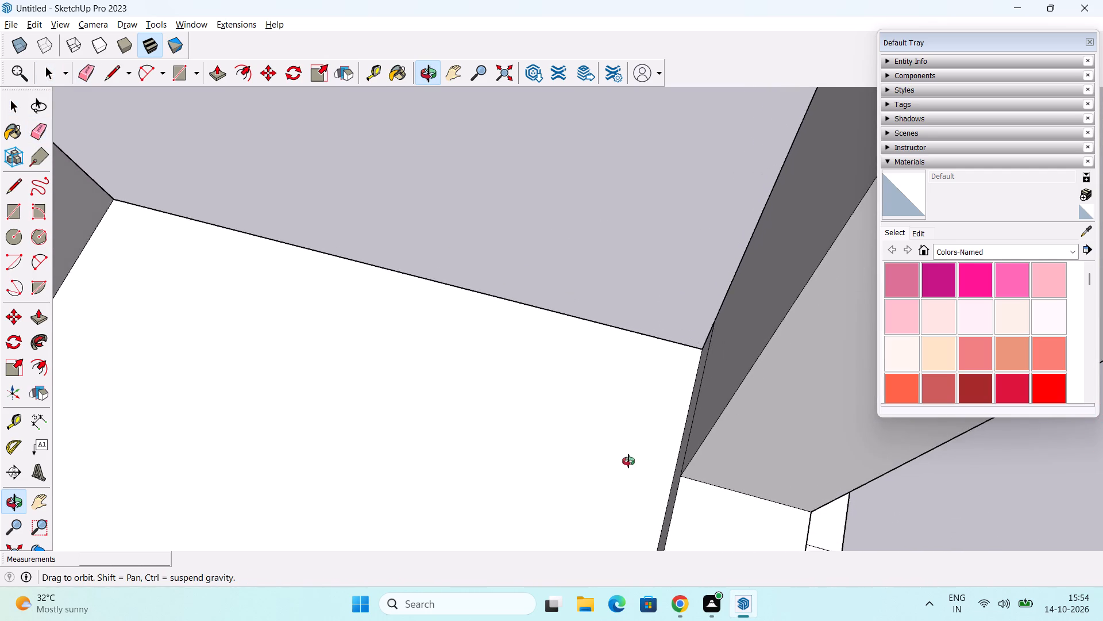
pyautogui.moveTo(628, 461); pyautogui.dragTo(689, 457, button='middle')
pyautogui.press('l')
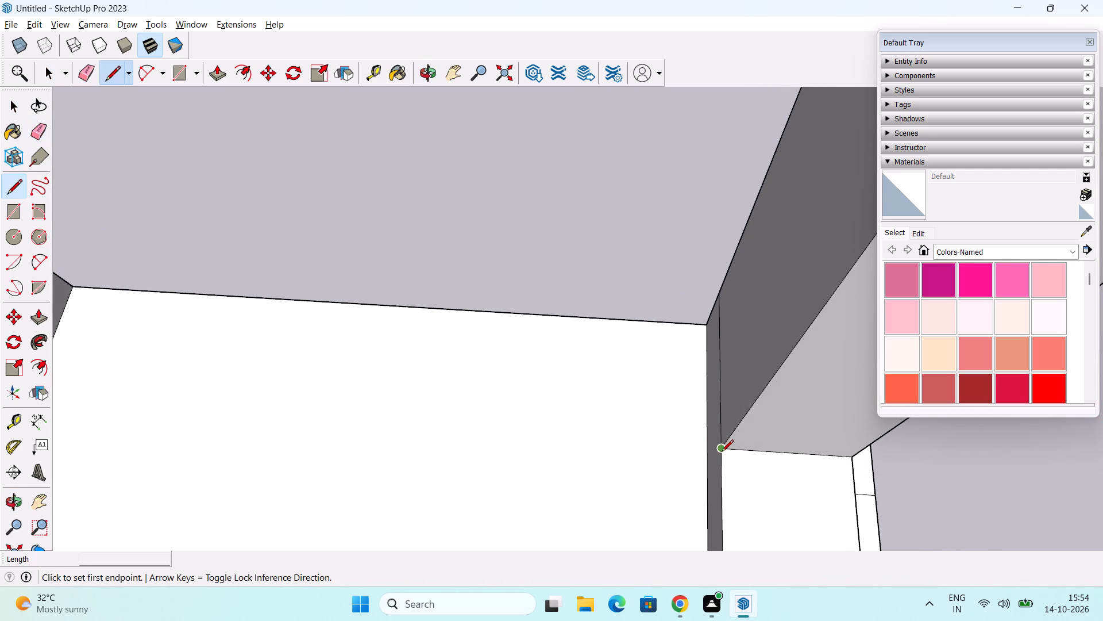
pyautogui.click(722, 453)
pyautogui.scroll(2, 705, 454)
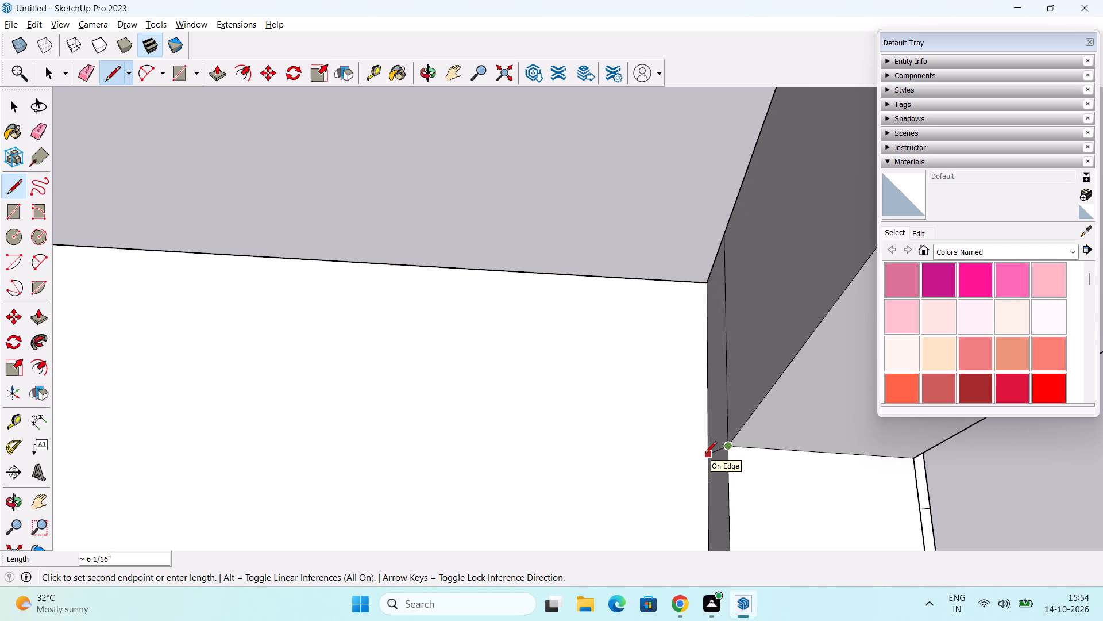
pyautogui.scroll(4, 705, 454)
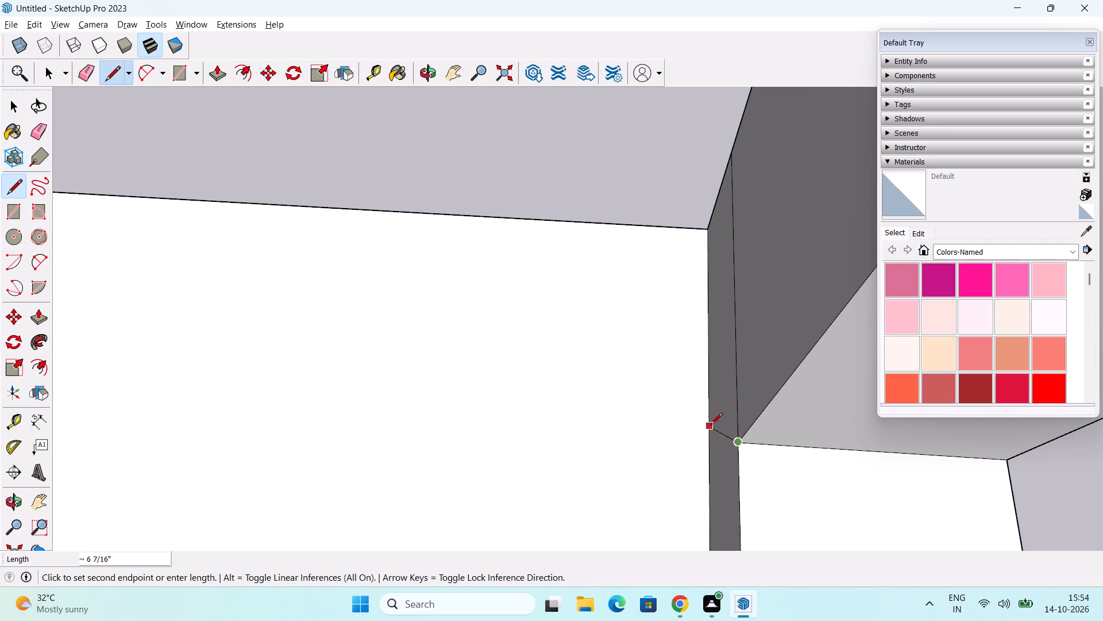
pyautogui.moveTo(704, 448); pyautogui.dragTo(700, 434, button='middle')
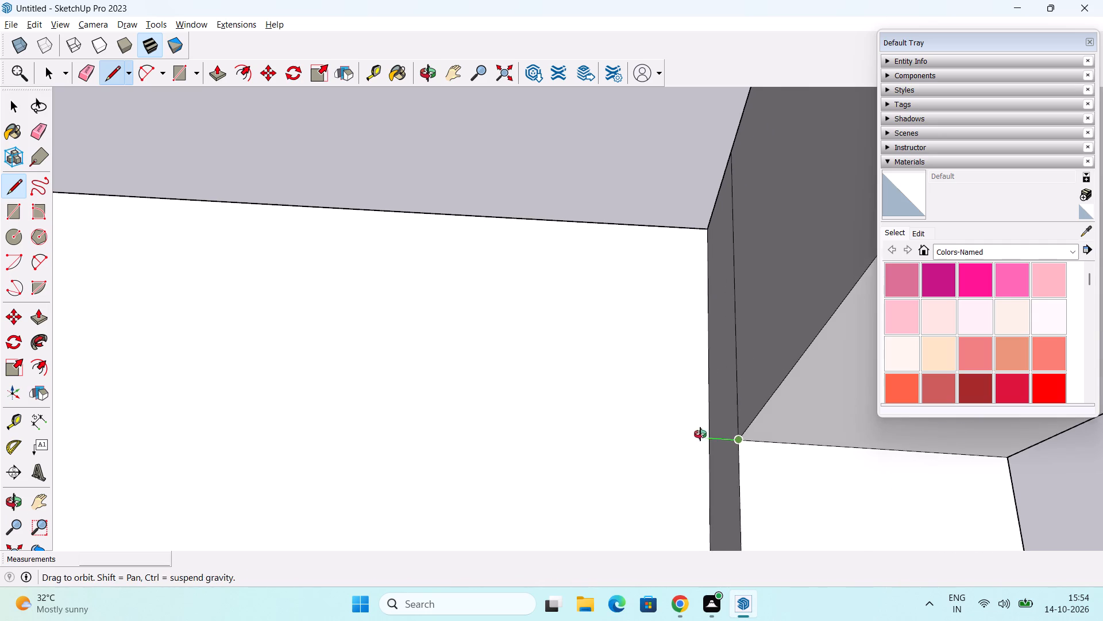
pyautogui.moveTo(700, 434); pyautogui.dragTo(667, 392, button='middle')
pyautogui.moveTo(692, 412); pyautogui.dragTo(691, 381, button='middle')
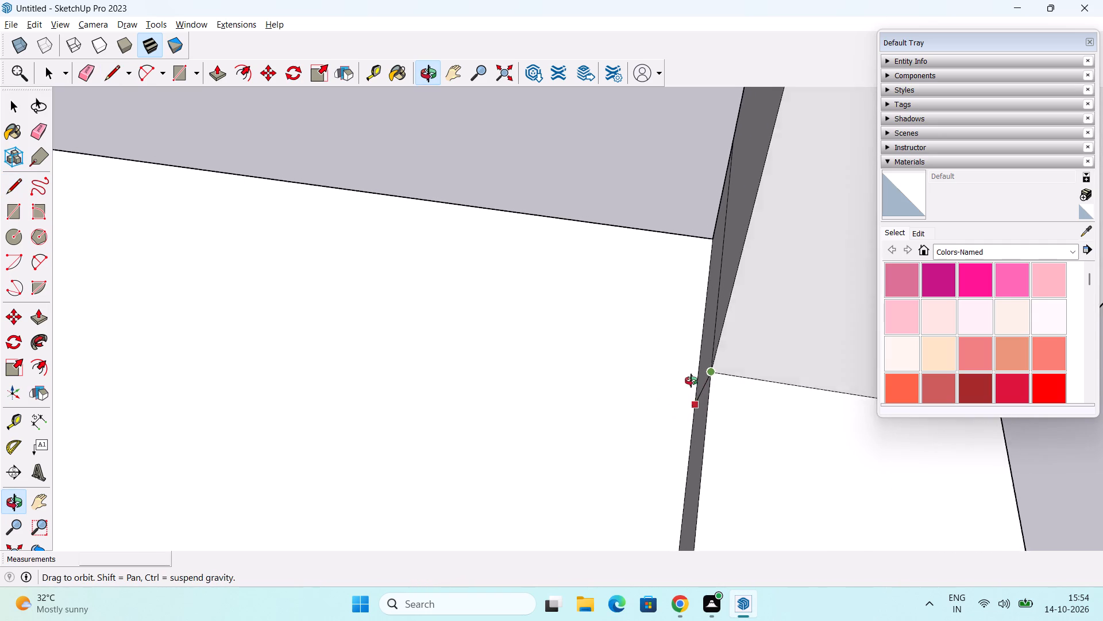
pyautogui.moveTo(691, 381); pyautogui.dragTo(724, 281, button='middle')
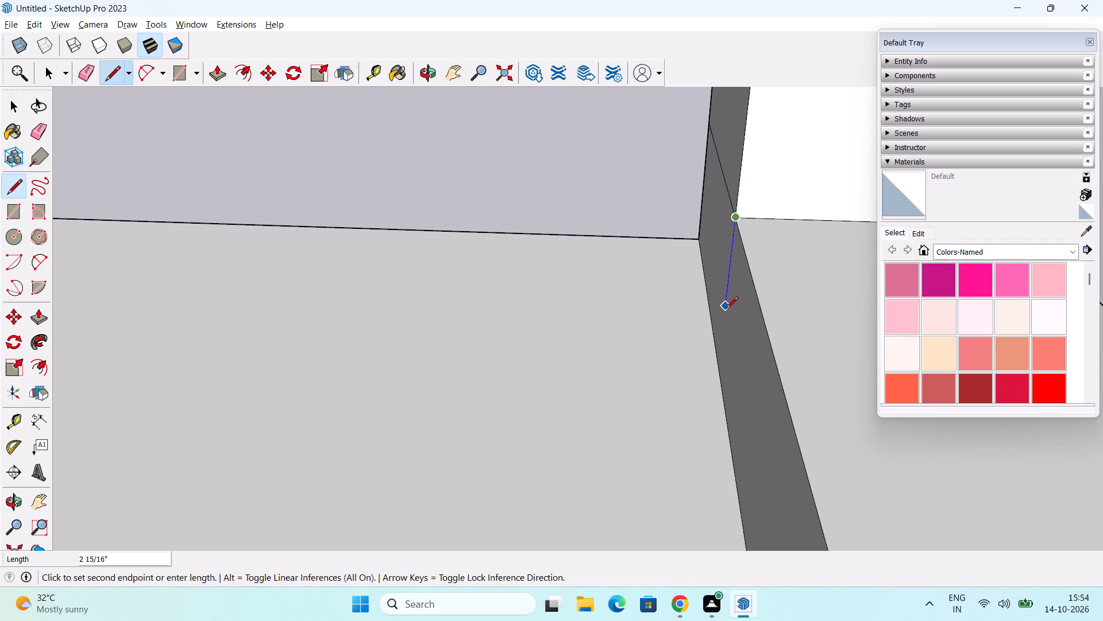
pyautogui.click(719, 370)
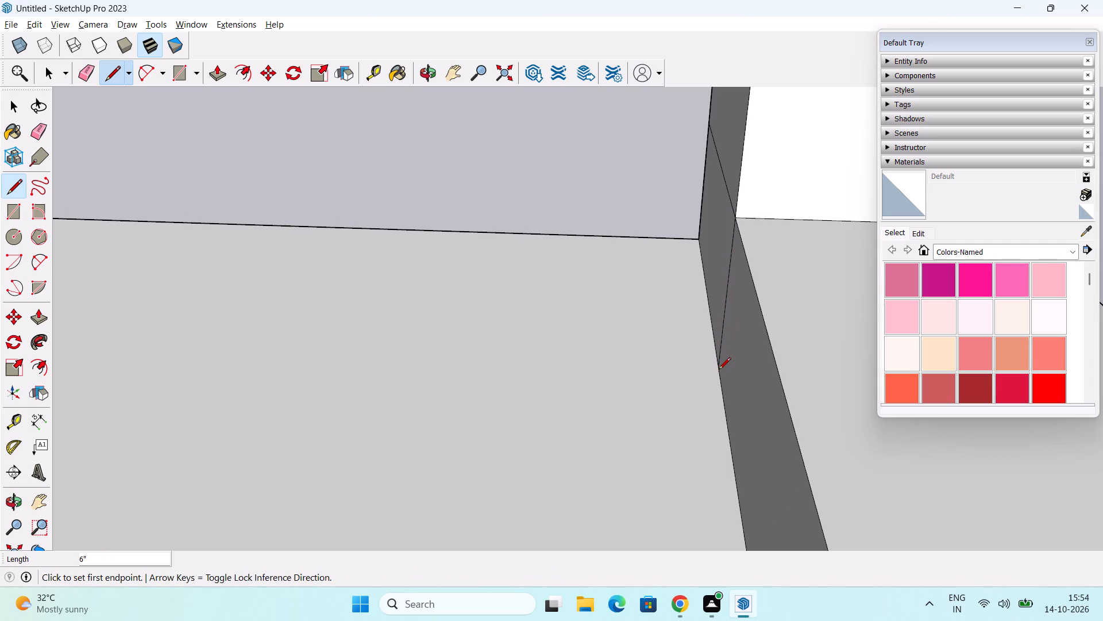
# Draw a 4' 6" line across the recess floor, parallel to the side opening, from the sill curb to the back wall.
pyautogui.click(716, 369)
pyautogui.scroll(-2, 322, 358)
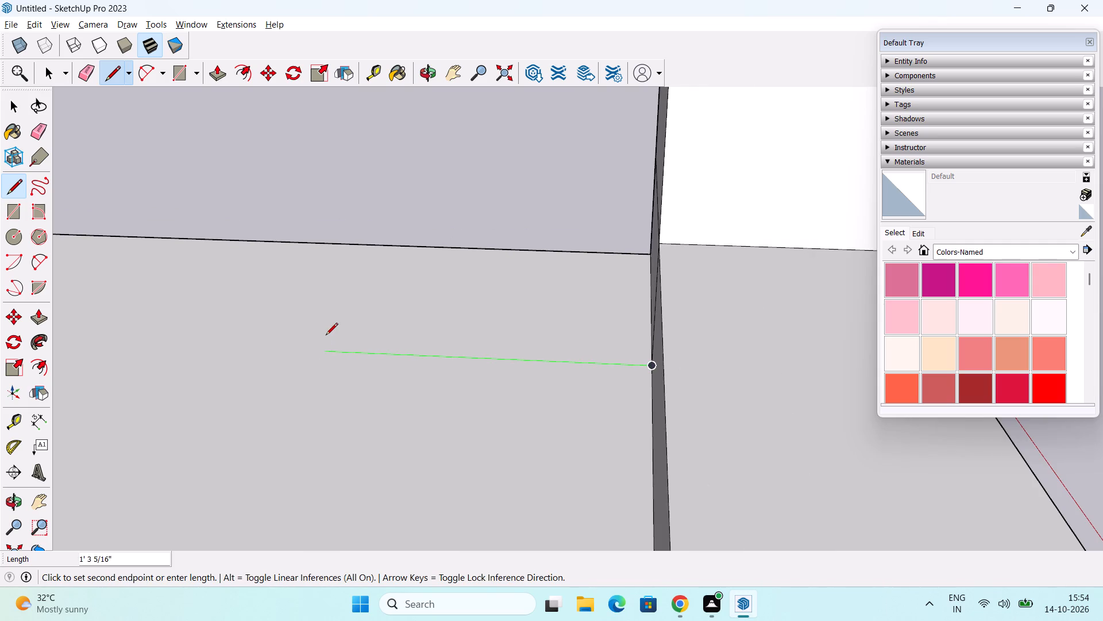
pyautogui.moveTo(326, 336); pyautogui.dragTo(249, 344, button='middle')
pyautogui.scroll(-8, 282, 333)
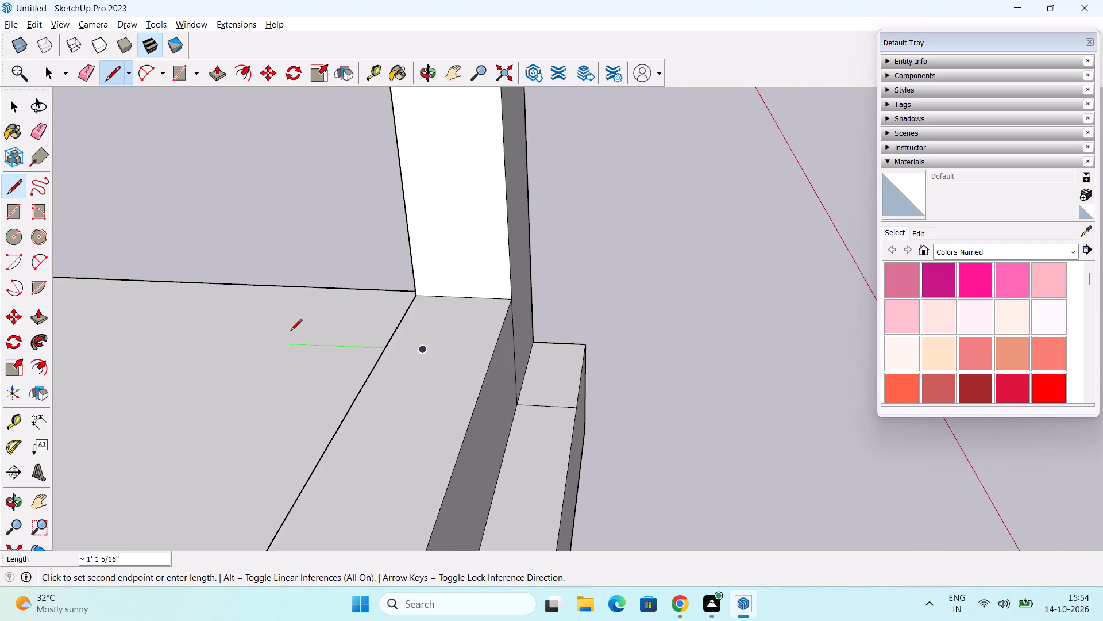
pyautogui.keyDown('shift'); pyautogui.moveTo(290, 332); pyautogui.dragTo(446, 283, button='middle'); pyautogui.keyUp('shift')
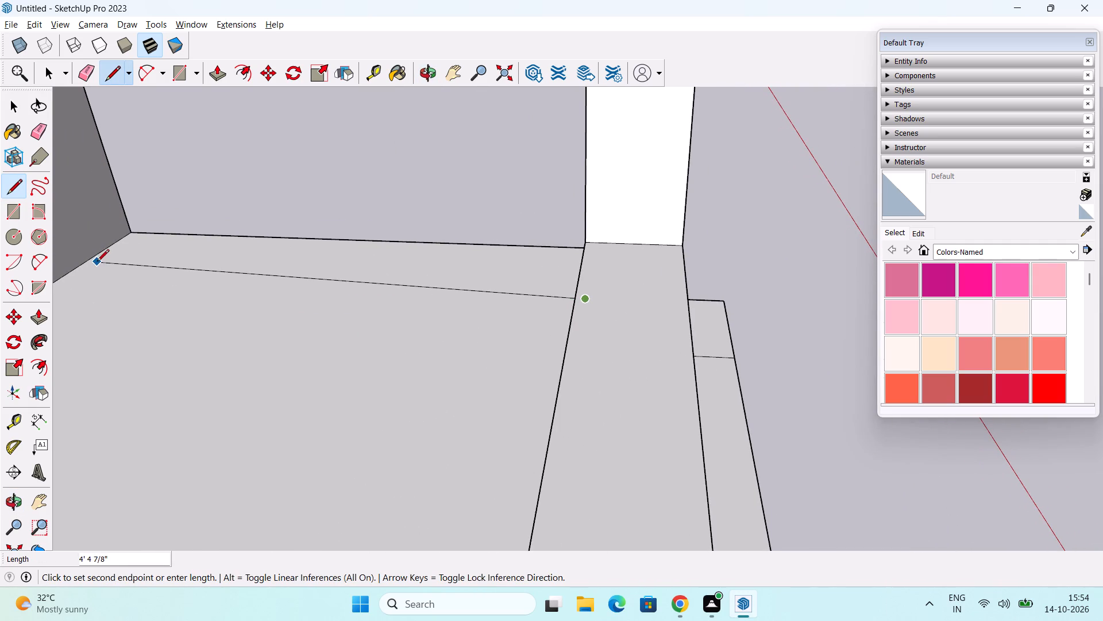
pyautogui.click(62, 279)
# Examine the new floor strip beside the side opening from inside, the front and around the corner.
pyautogui.scroll(-11, 165, 274)
pyautogui.moveTo(419, 322); pyautogui.dragTo(387, 349, button='middle')
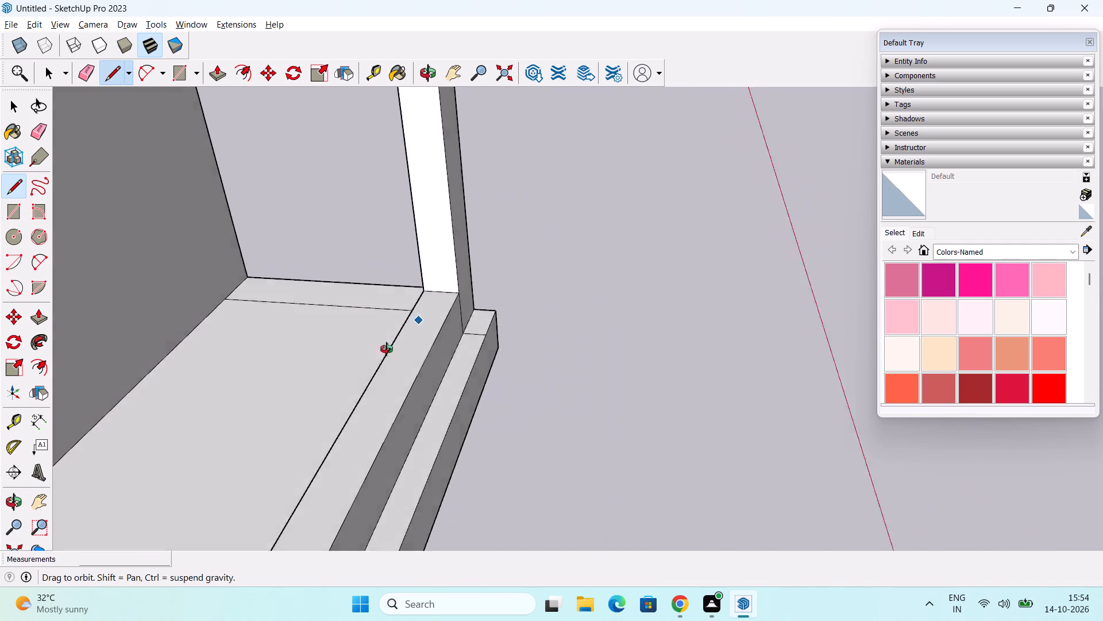
pyautogui.moveTo(387, 349); pyautogui.dragTo(167, 422, button='middle')
pyautogui.scroll(-2, 450, 287)
pyautogui.moveTo(455, 301); pyautogui.dragTo(454, 439, button='middle')
pyautogui.moveTo(504, 375); pyautogui.dragTo(365, 449, button='middle')
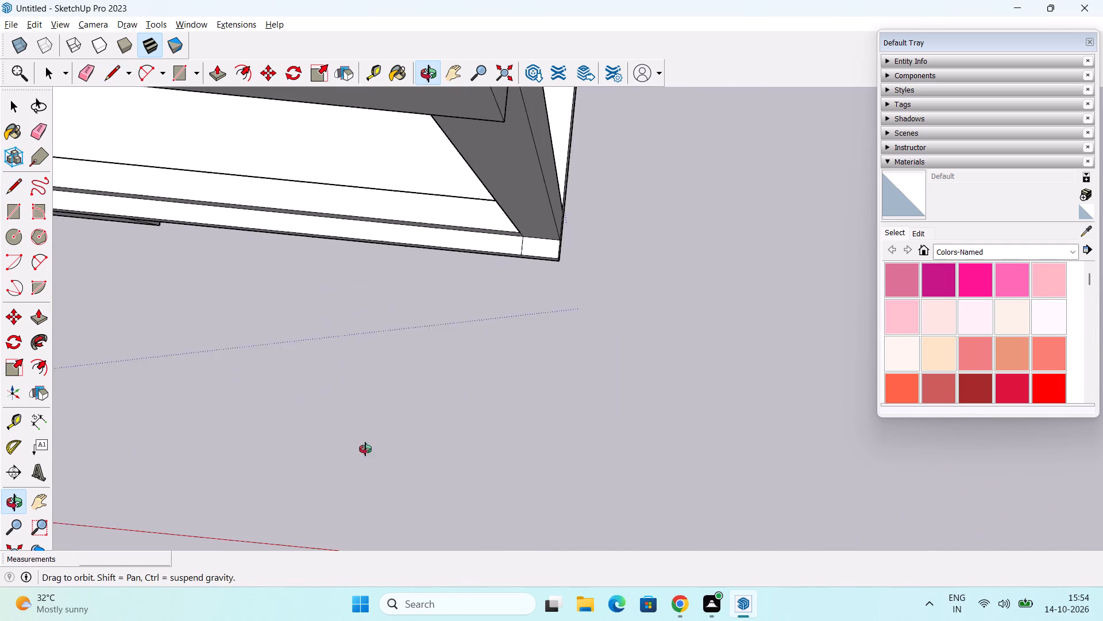
pyautogui.moveTo(365, 449); pyautogui.dragTo(365, 445, button='middle')
pyautogui.moveTo(550, 291); pyautogui.dragTo(446, 123, button='middle')
pyautogui.scroll(-2, 554, 253)
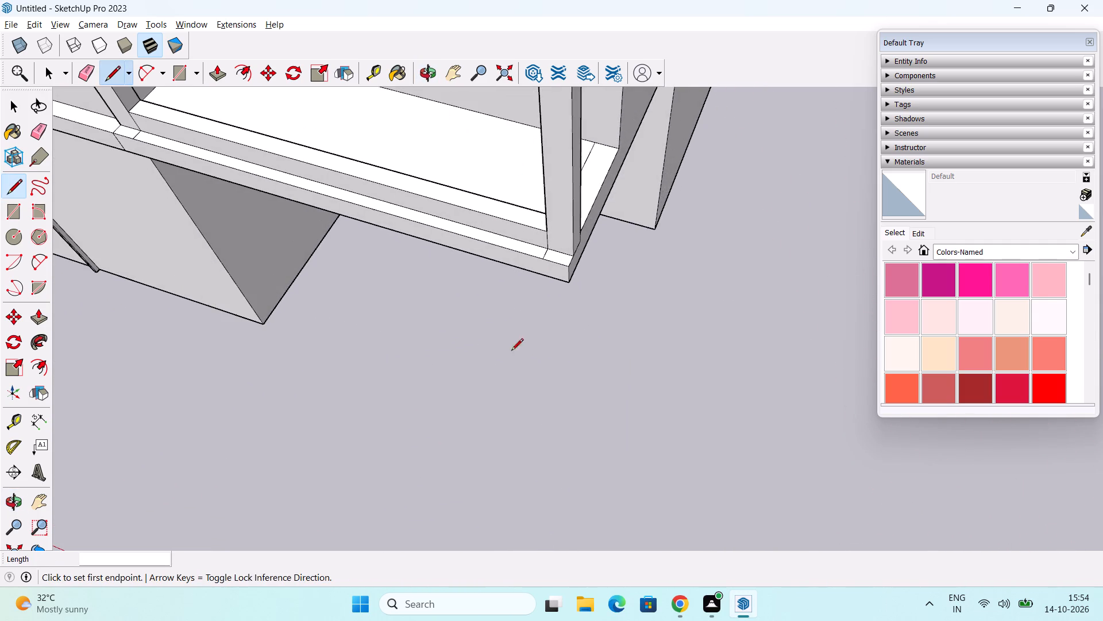
pyautogui.moveTo(462, 347); pyautogui.dragTo(573, 354, button='middle')
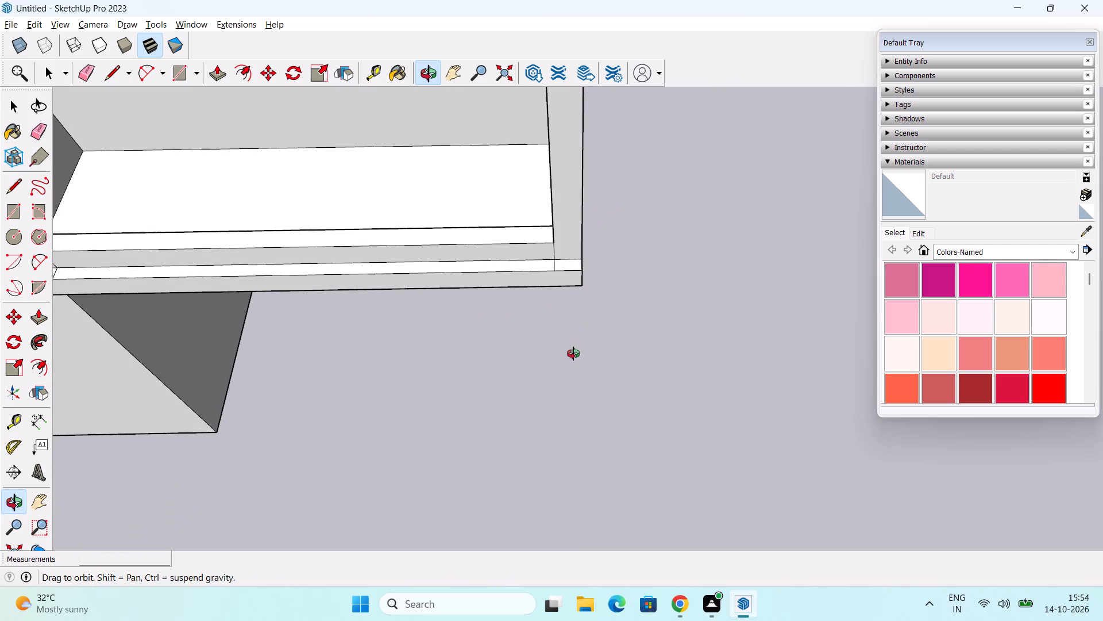
pyautogui.moveTo(573, 354); pyautogui.dragTo(267, 328, button='middle')
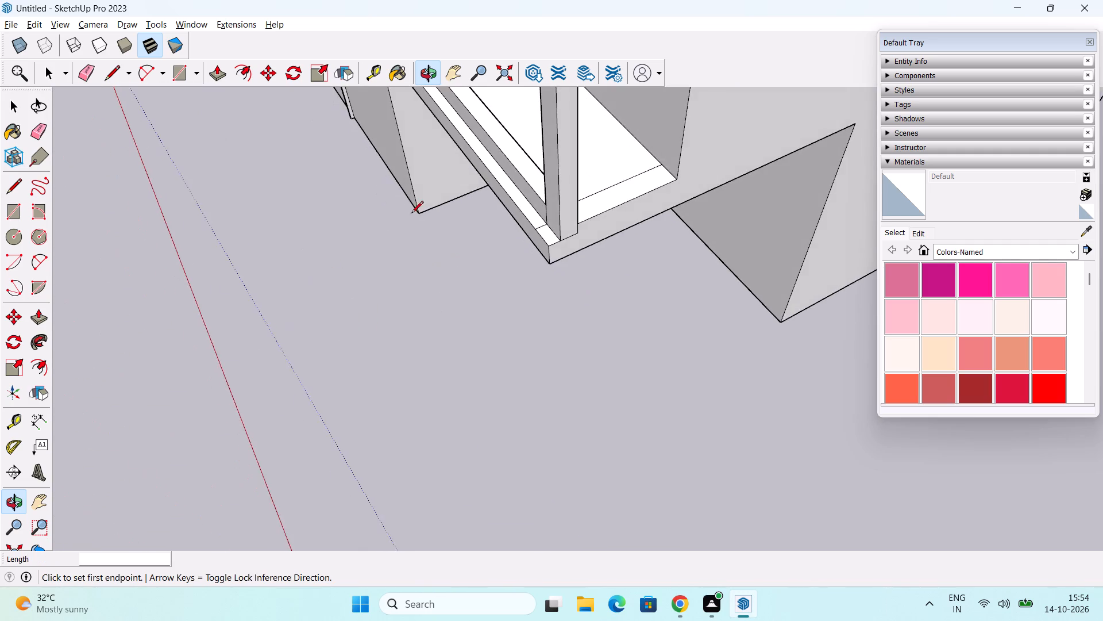
# Push/Pull the sill curb's small end face beside the post to the back wall, forming a matching curb along the side opening.
pyautogui.scroll(-2, 414, 213)
pyautogui.moveTo(422, 228); pyautogui.dragTo(367, 331, button='middle')
pyautogui.moveTo(436, 324); pyautogui.dragTo(322, 73, button='middle')
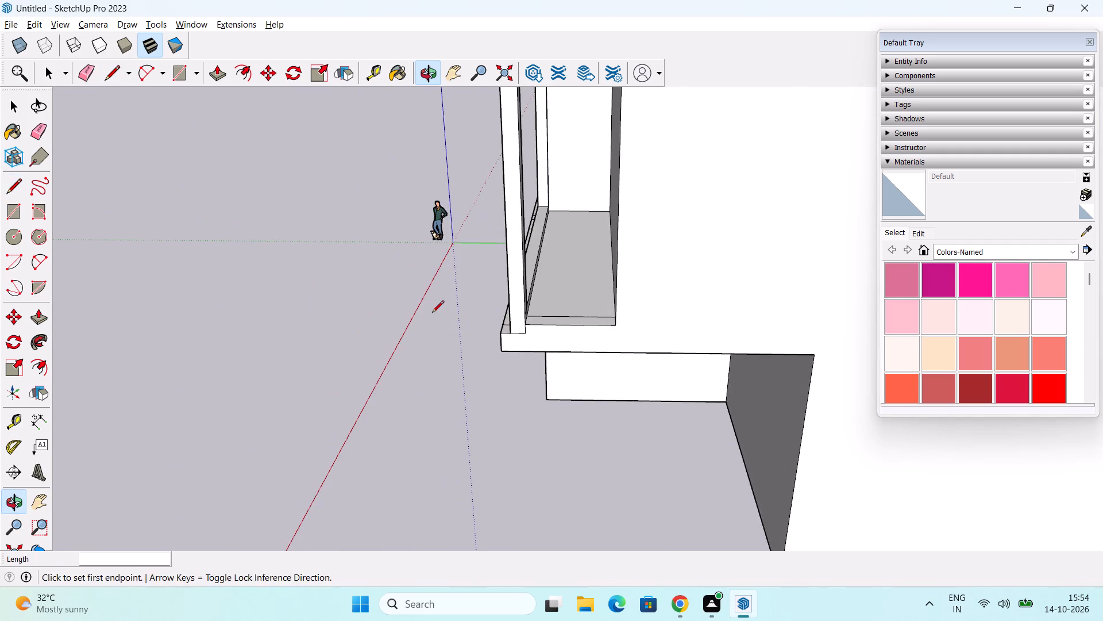
pyautogui.moveTo(489, 384); pyautogui.dragTo(422, 388, button='middle')
pyautogui.scroll(8, 508, 250)
pyautogui.moveTo(445, 360); pyautogui.dragTo(410, 359, button='middle')
pyautogui.press('space')
pyautogui.moveTo(445, 319); pyautogui.dragTo(387, 326, button='middle')
pyautogui.press('p')
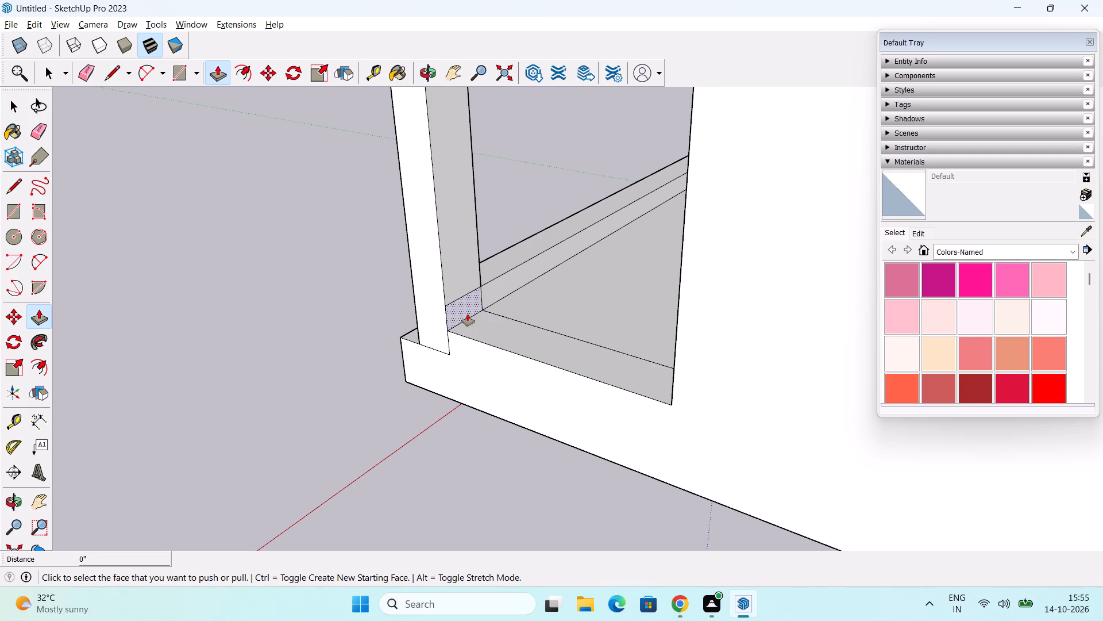
pyautogui.click(468, 308)
pyautogui.moveTo(572, 347); pyautogui.dragTo(712, 400, button='middle')
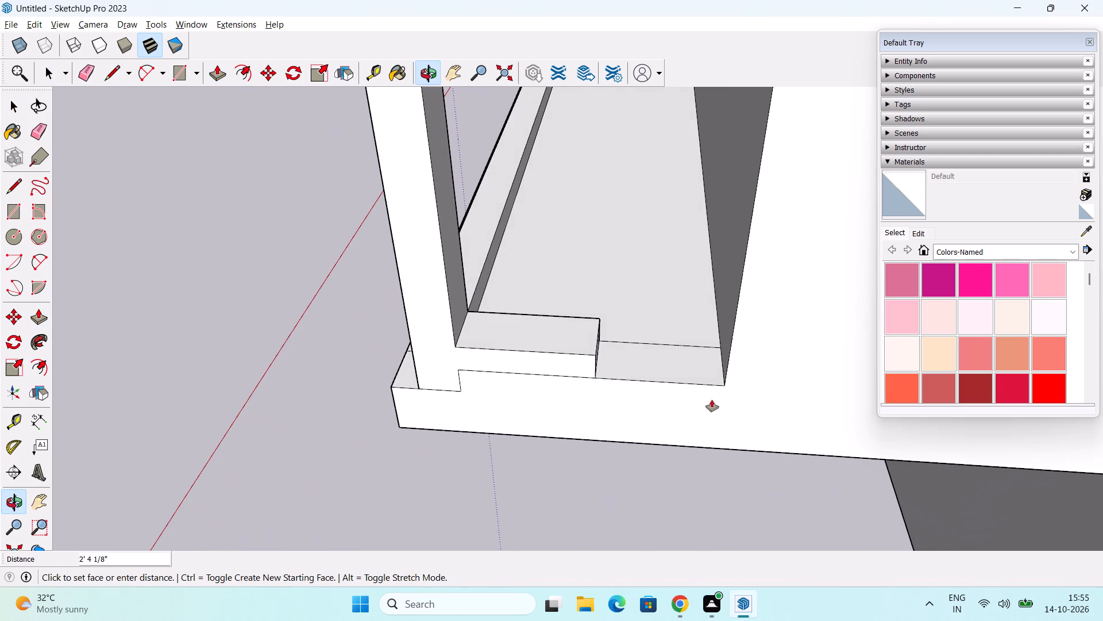
pyautogui.click(735, 338)
# Erase the three leftover edges on the side wall below the new curb and at the base of the corner post.
pyautogui.moveTo(697, 380); pyautogui.dragTo(677, 370, button='middle')
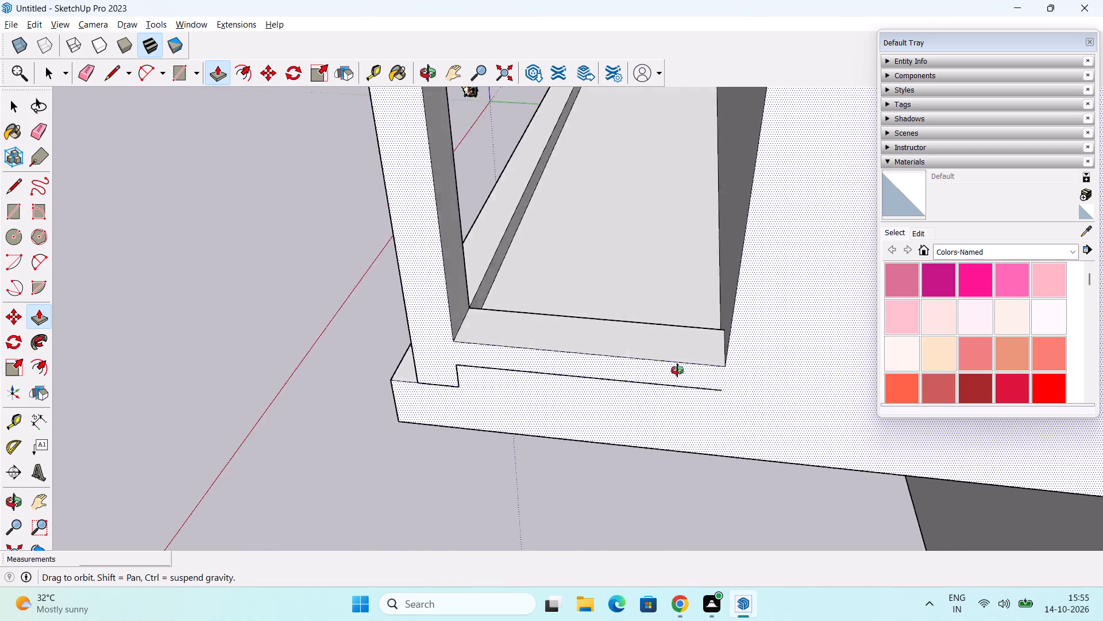
pyautogui.moveTo(677, 370); pyautogui.dragTo(665, 292, button='middle')
pyautogui.moveTo(487, 378); pyautogui.dragTo(545, 343, button='middle')
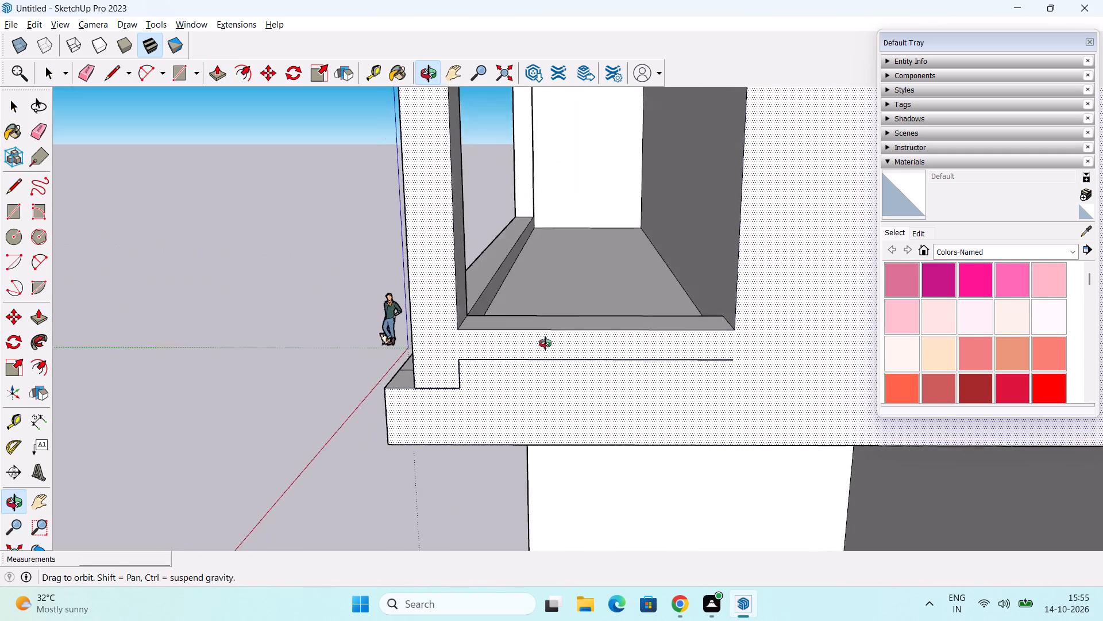
pyautogui.moveTo(545, 343); pyautogui.dragTo(552, 398, button='middle')
pyautogui.press('space')
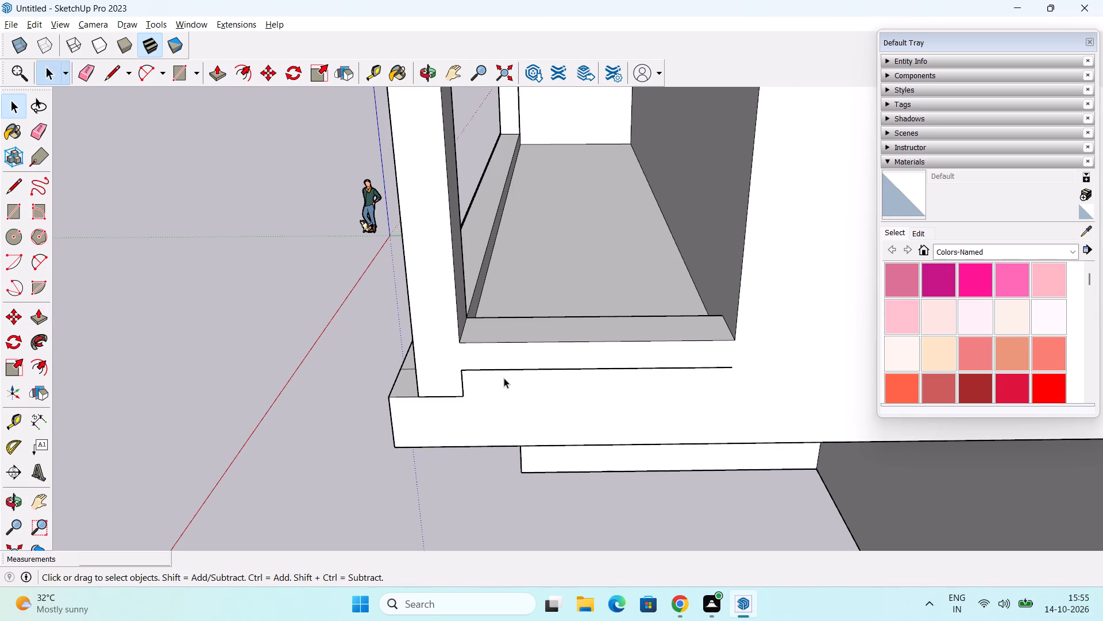
pyautogui.press('e')
pyautogui.click(518, 371)
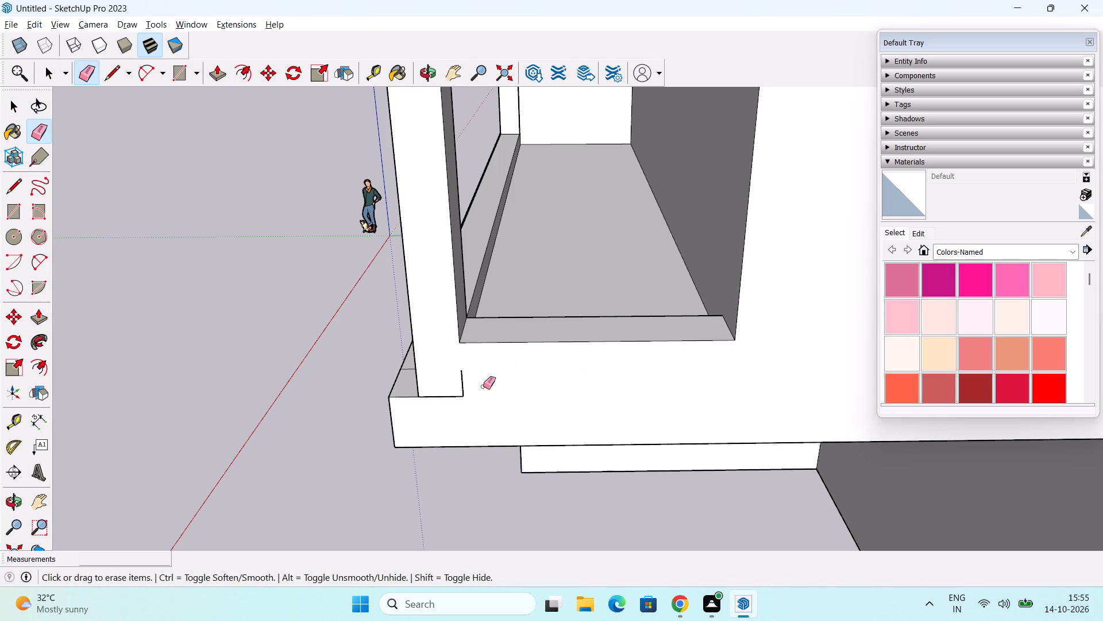
pyautogui.moveTo(422, 424); pyautogui.dragTo(519, 392, button='middle')
pyautogui.click(480, 398)
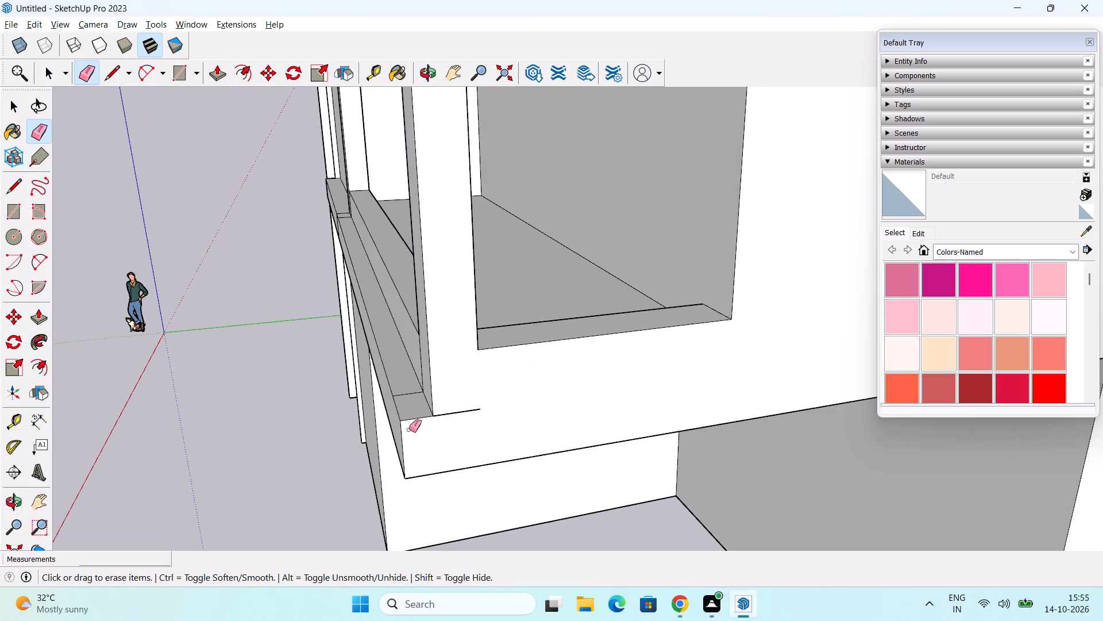
pyautogui.moveTo(360, 428); pyautogui.dragTo(527, 446, button='middle')
pyautogui.moveTo(456, 424); pyautogui.dragTo(259, 416, button='middle')
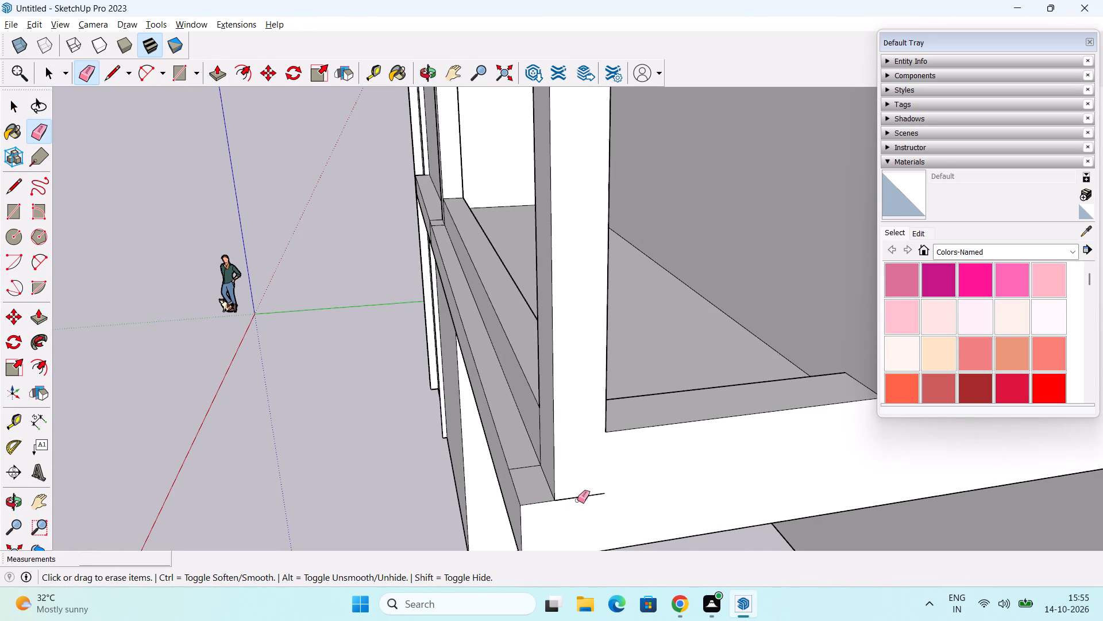
pyautogui.click(589, 496)
# Examine the front ledge and the corner post's base, closing in on the short seam across the ledge.
pyautogui.moveTo(431, 473); pyautogui.dragTo(684, 534, button='middle')
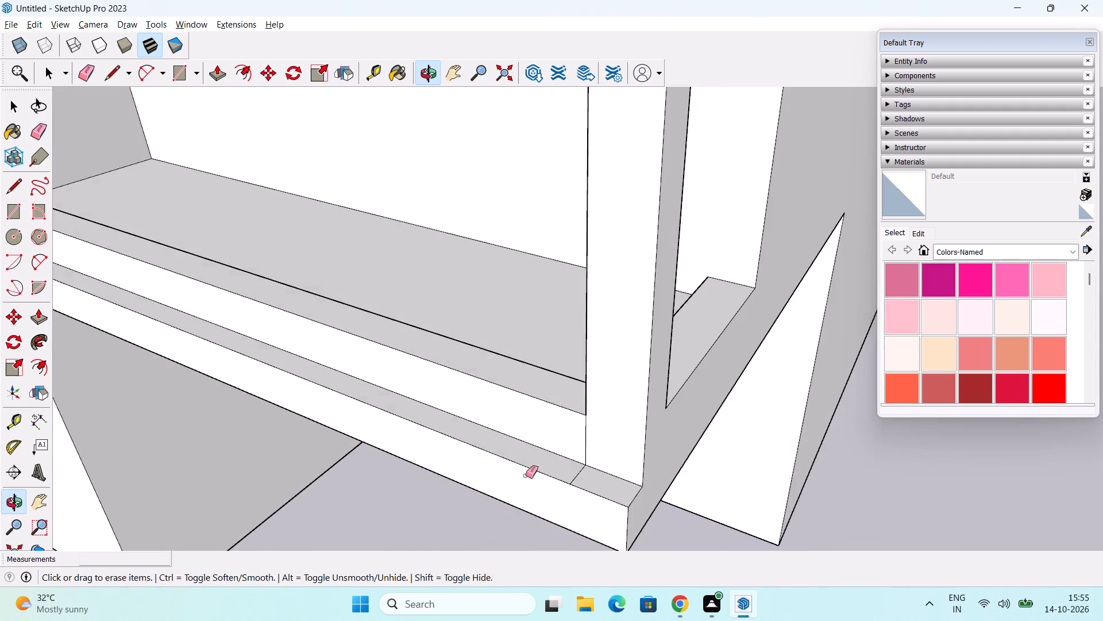
pyautogui.moveTo(491, 460); pyautogui.dragTo(677, 473, button='middle')
pyautogui.moveTo(592, 418); pyautogui.dragTo(523, 419, button='middle')
pyautogui.scroll(-3, 601, 408)
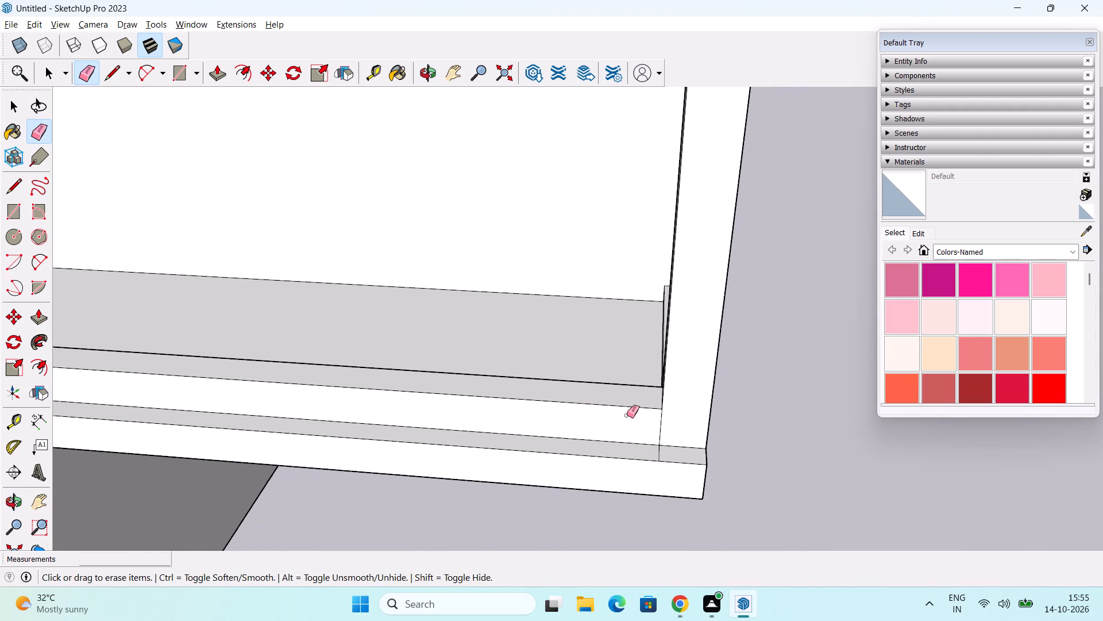
pyautogui.press('space')
pyautogui.scroll(-4, 751, 419)
pyautogui.moveTo(742, 469); pyautogui.dragTo(661, 440, button='middle')
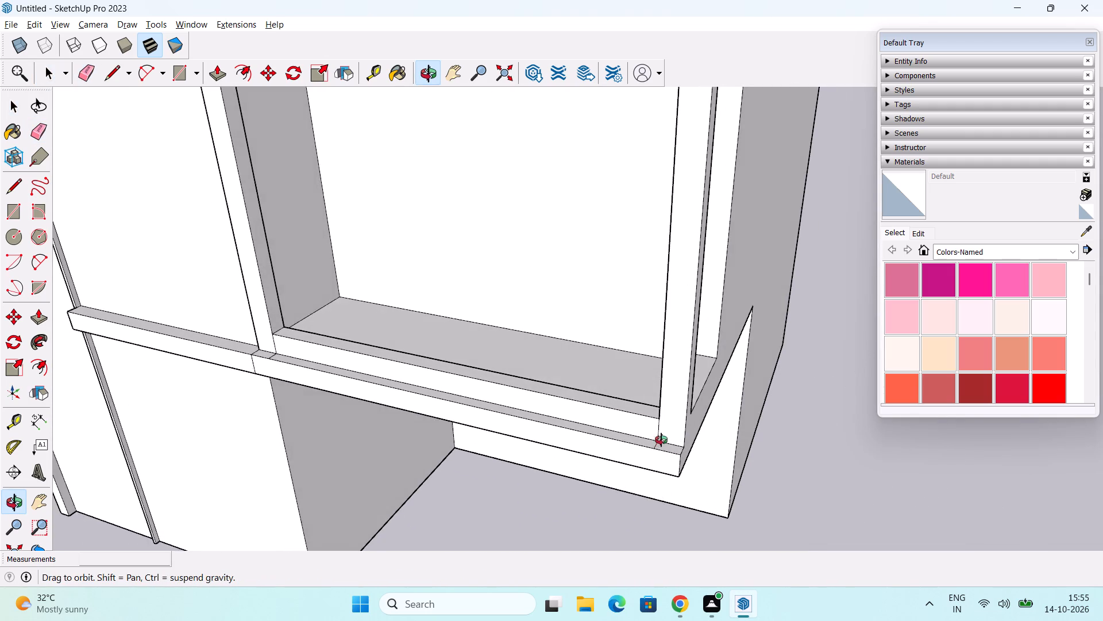
pyautogui.moveTo(661, 440); pyautogui.dragTo(661, 439, button='middle')
pyautogui.scroll(5, 624, 492)
pyautogui.scroll(1, 676, 449)
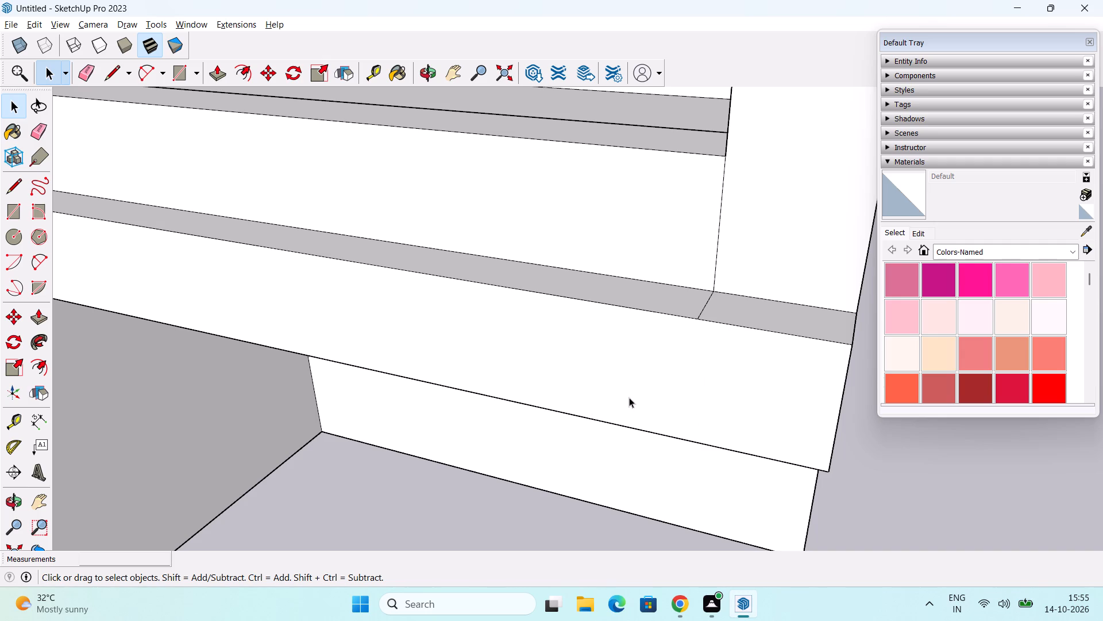
# Draw a line about 40' 3" long across the side wall, from the front ledge's top corner to the wall's back edge.
pyautogui.scroll(-3, 874, 280)
pyautogui.moveTo(740, 393); pyautogui.dragTo(693, 370, button='middle')
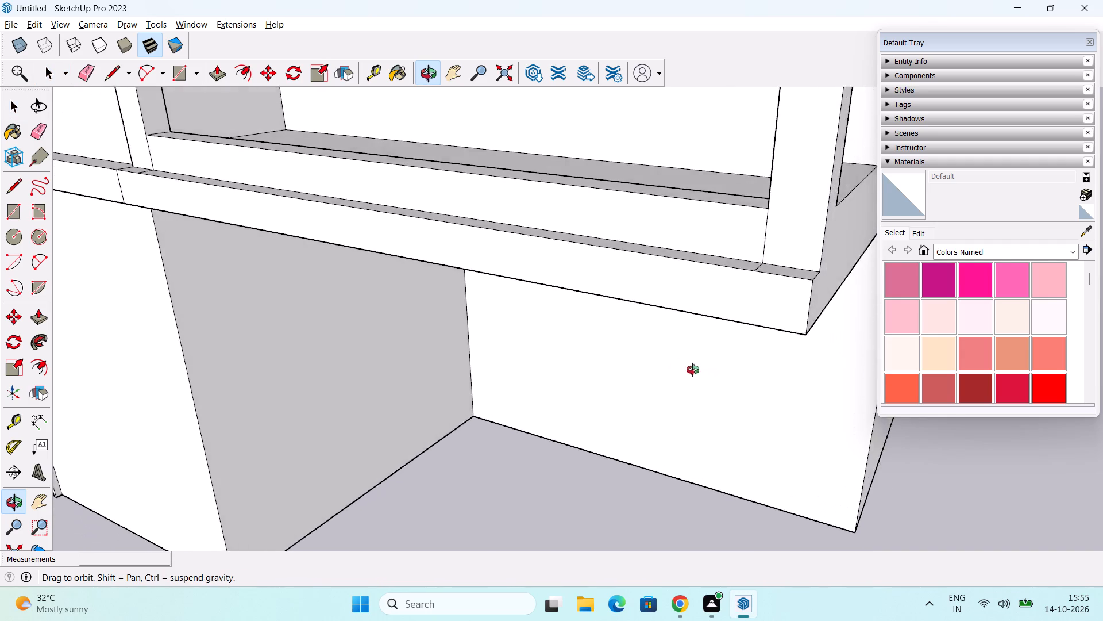
pyautogui.moveTo(693, 370); pyautogui.dragTo(521, 340, button='middle')
pyautogui.scroll(-5, 598, 276)
pyautogui.moveTo(554, 285); pyautogui.dragTo(470, 285, button='middle')
pyautogui.scroll(-2, 484, 281)
pyautogui.moveTo(510, 273); pyautogui.dragTo(433, 277, button='middle')
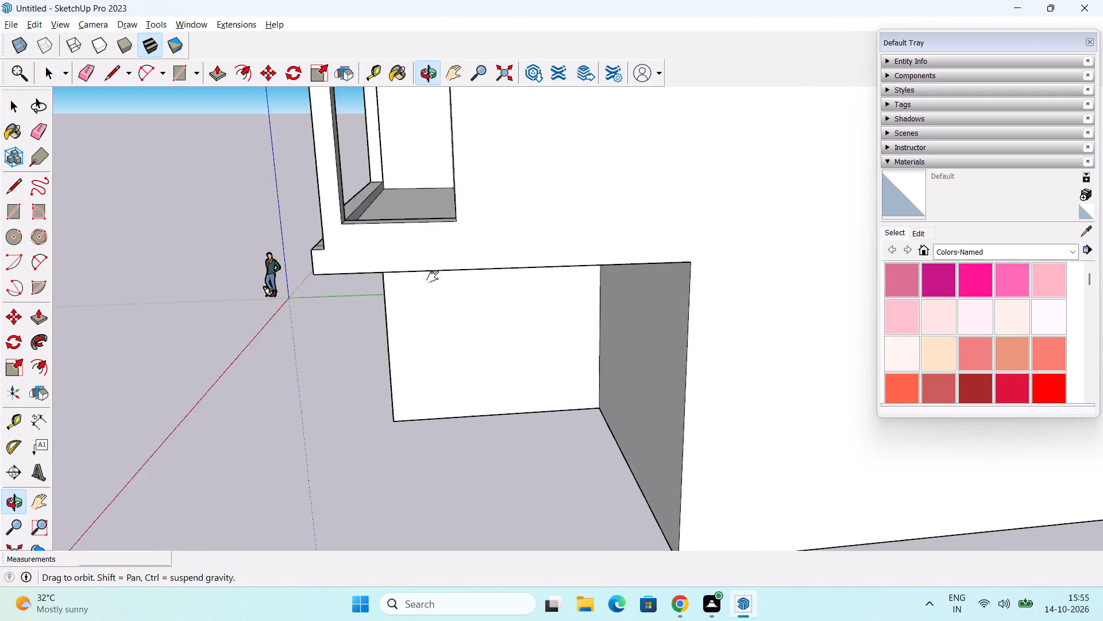
pyautogui.moveTo(433, 277); pyautogui.dragTo(371, 291, button='middle')
pyautogui.press('l')
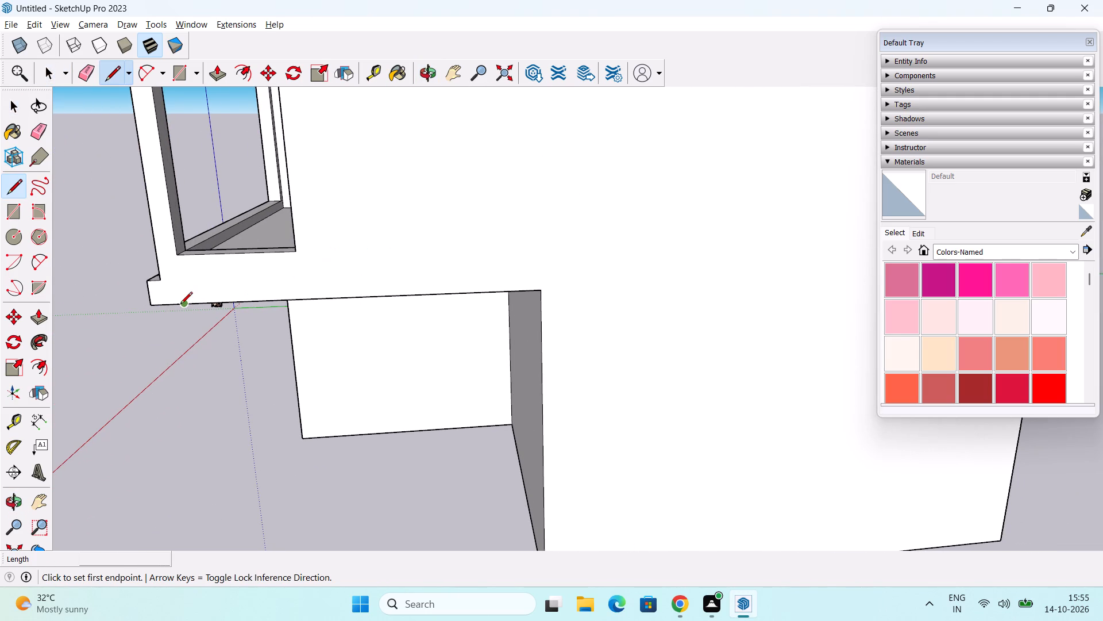
pyautogui.click(163, 281)
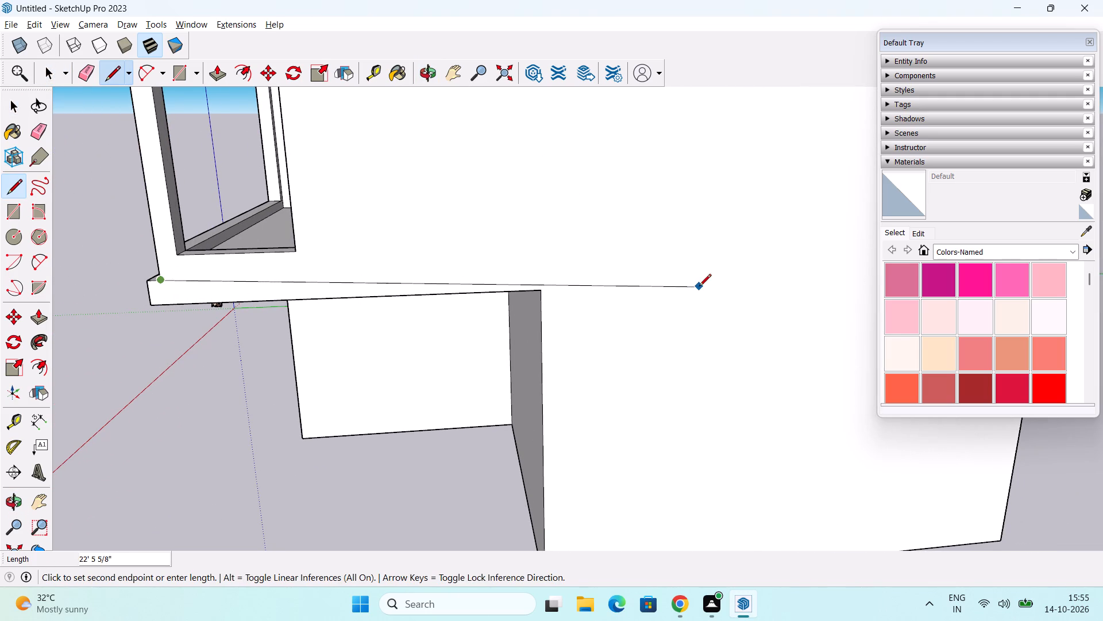
pyautogui.keyDown('shift'); pyautogui.moveTo(682, 280); pyautogui.dragTo(406, 297, button='middle'); pyautogui.keyUp('shift')
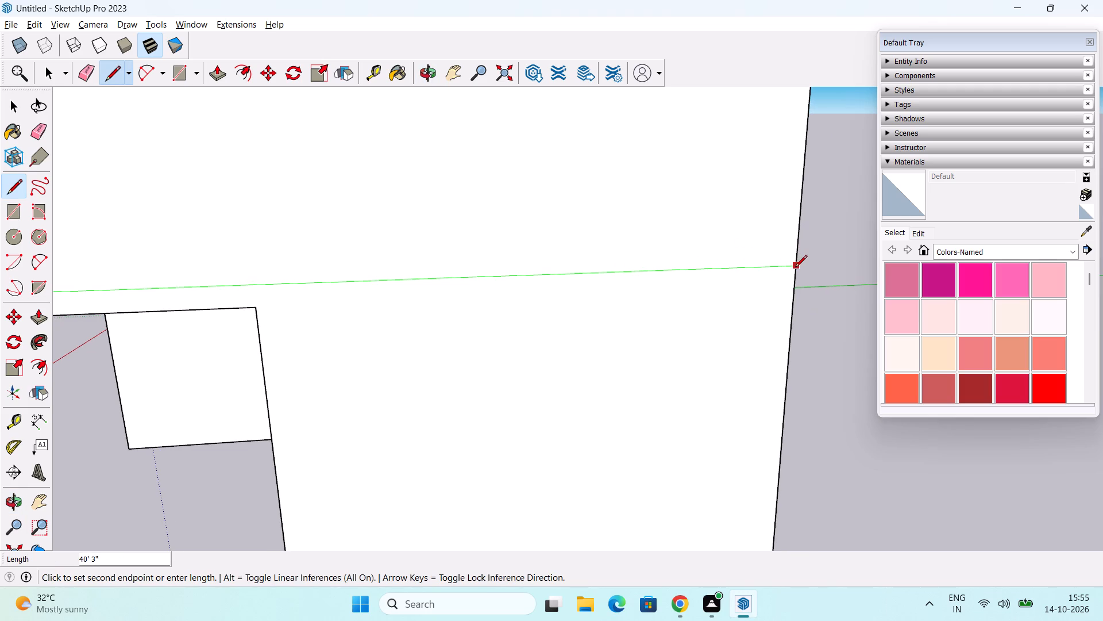
pyautogui.click(795, 268)
# Draw a parallel line about 25' long on the side wall, from the lower recess's top corner to the wall's back edge.
pyautogui.moveTo(398, 362); pyautogui.dragTo(490, 341, button='middle')
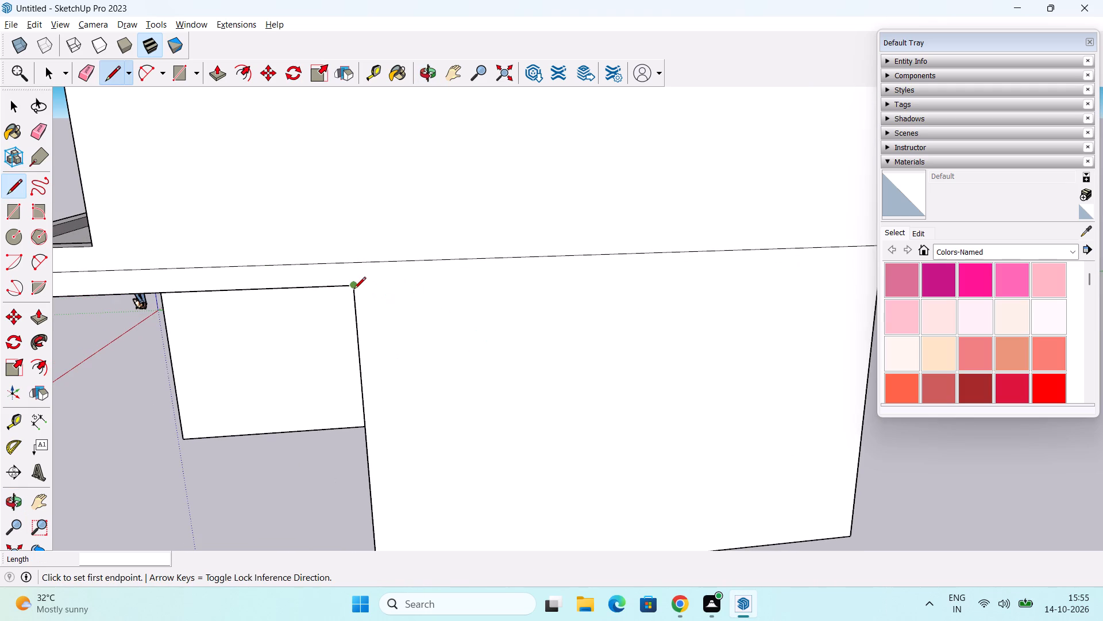
pyautogui.click(354, 290)
pyautogui.moveTo(762, 305); pyautogui.dragTo(564, 325, button='middle')
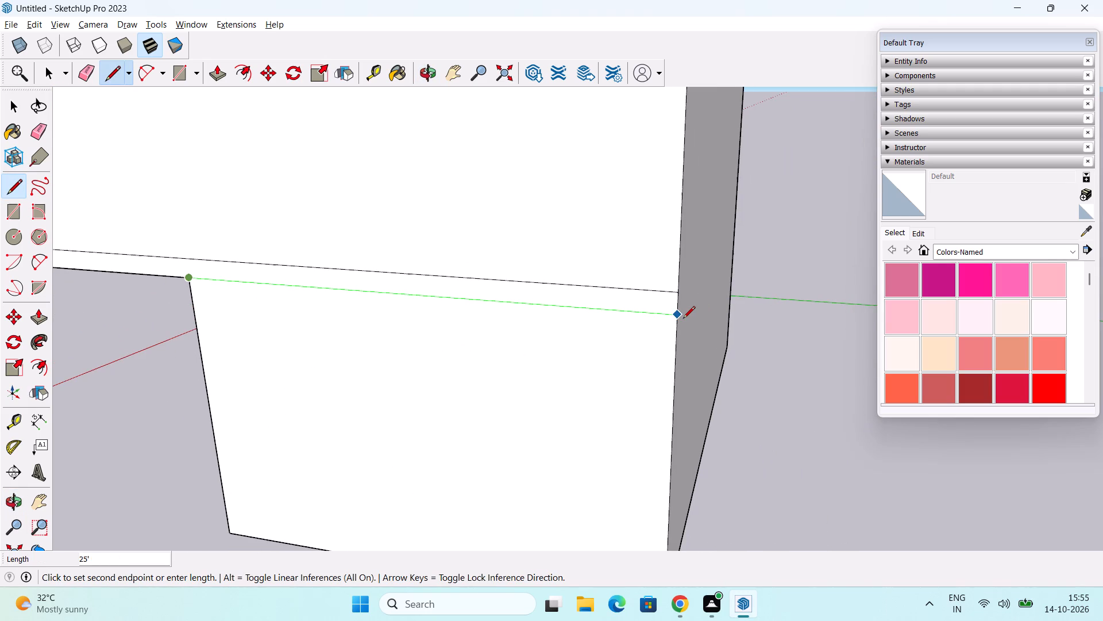
pyautogui.click(681, 319)
pyautogui.moveTo(560, 362); pyautogui.dragTo(820, 385, button='middle')
pyautogui.scroll(-3, 790, 386)
pyautogui.keyDown('shift'); pyautogui.moveTo(752, 417); pyautogui.dragTo(758, 352, button='middle'); pyautogui.keyUp('shift')
pyautogui.moveTo(516, 371); pyautogui.dragTo(569, 355, button='middle')
pyautogui.press('space')
# Push/Pull the narrow strip along the side wall outward 6" to carry the front ledge around the corner.
pyautogui.moveTo(531, 374); pyautogui.dragTo(501, 371, button='middle')
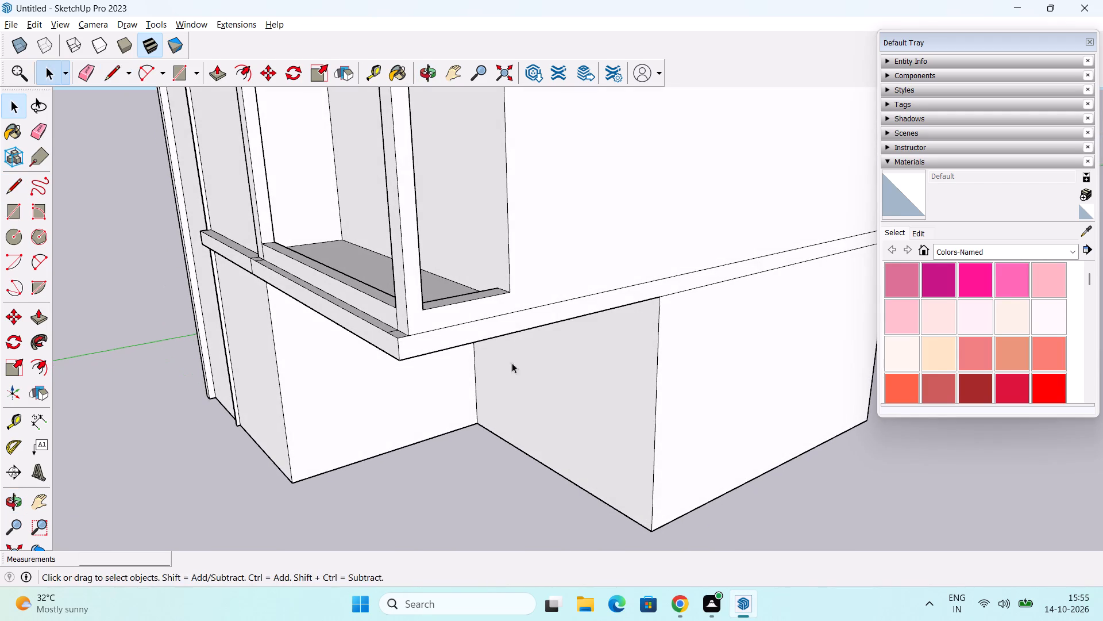
pyautogui.press('p')
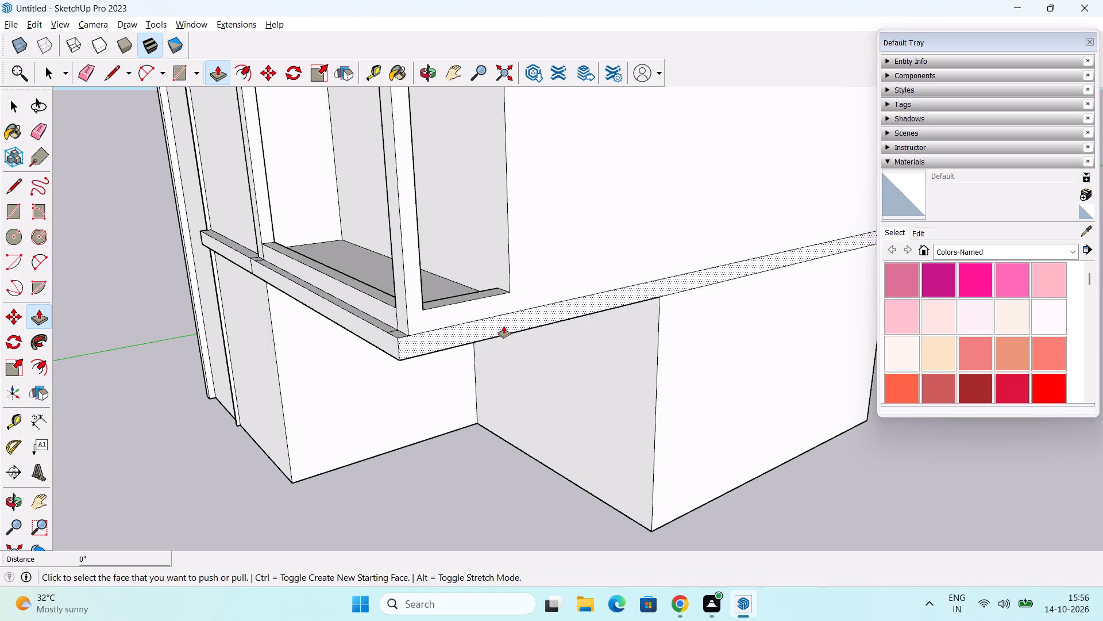
pyautogui.moveTo(504, 326); pyautogui.dragTo(508, 336, button='middle')
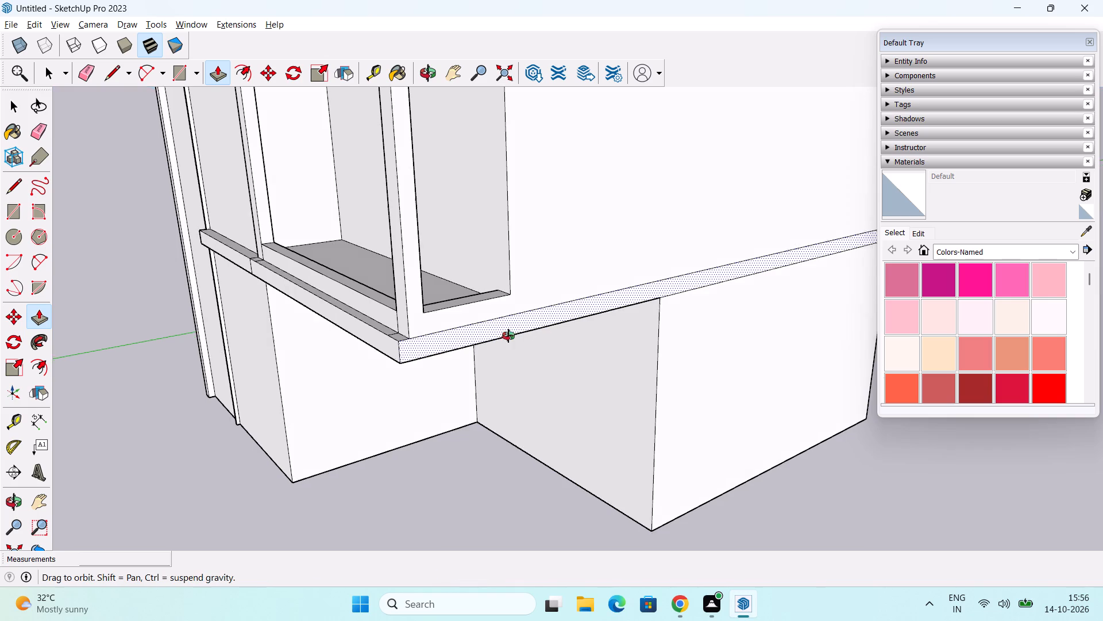
pyautogui.moveTo(508, 336); pyautogui.dragTo(510, 436, button='middle')
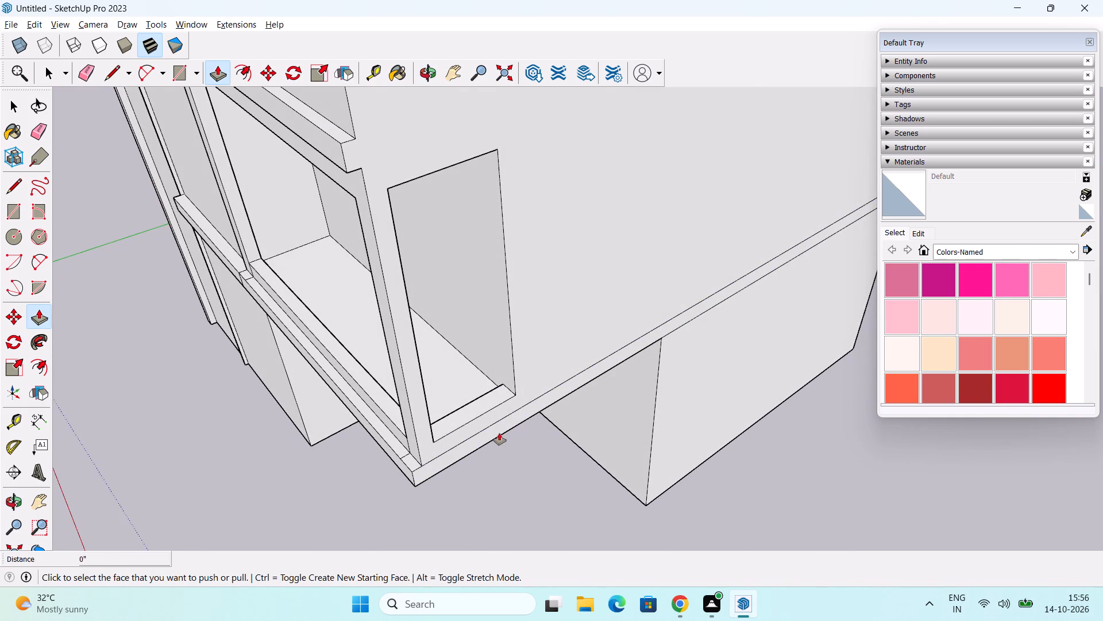
pyautogui.click(484, 437)
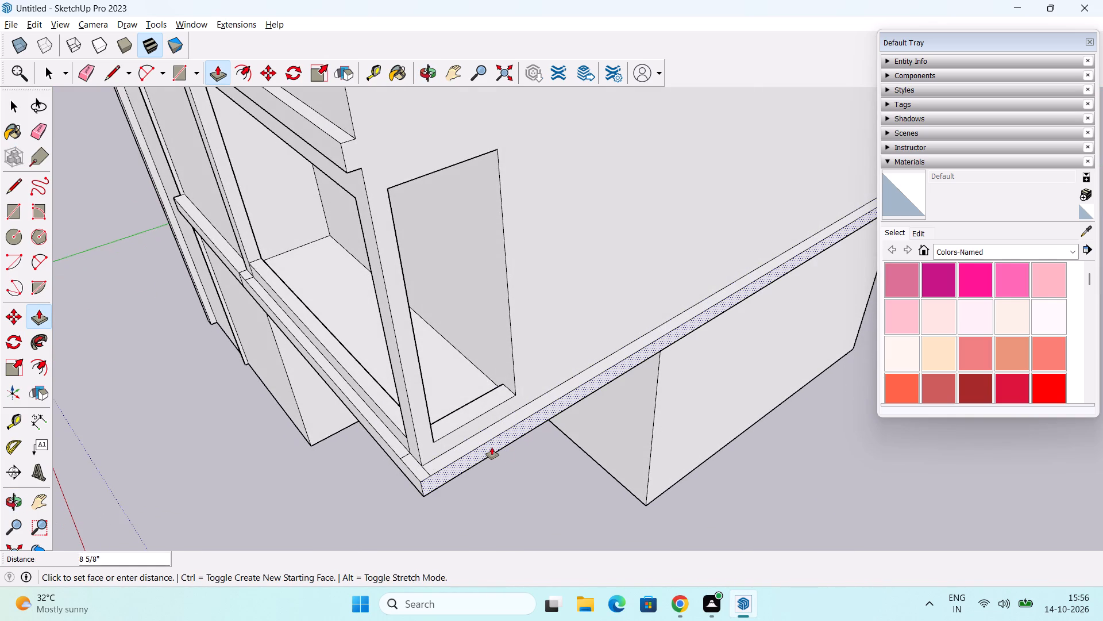
pyautogui.write('6"')
pyautogui.press('Return')
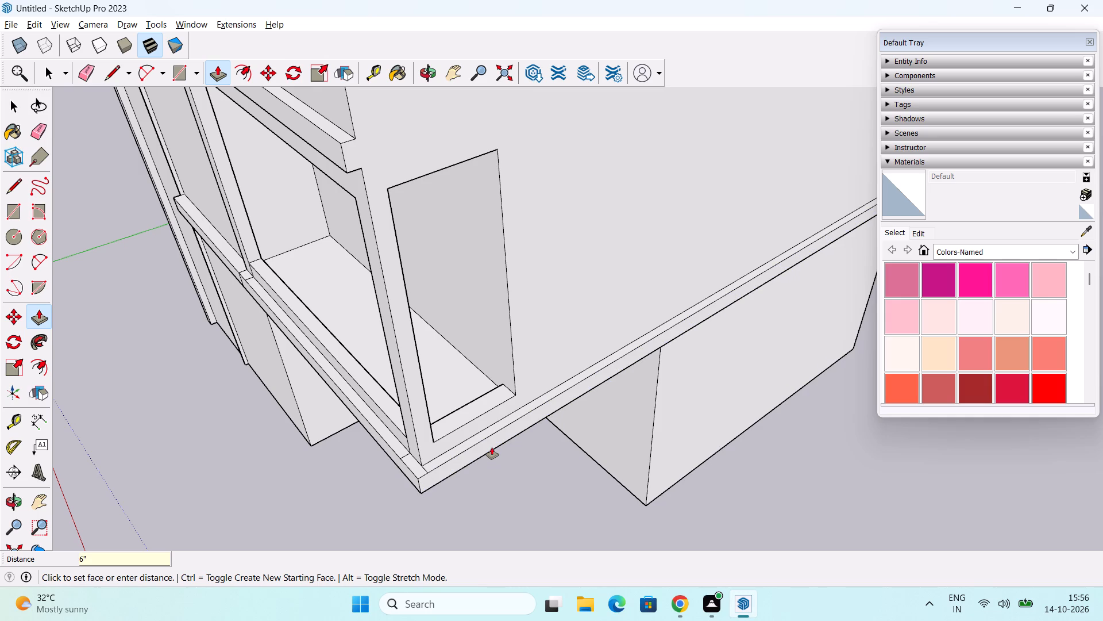
# Erase the short seam across the front ledge and the leftover vertical edge above it at the corner post's base.
pyautogui.moveTo(509, 448); pyautogui.dragTo(619, 512, button='middle')
pyautogui.scroll(-1, 619, 512)
pyautogui.moveTo(619, 512); pyautogui.dragTo(567, 340, button='middle')
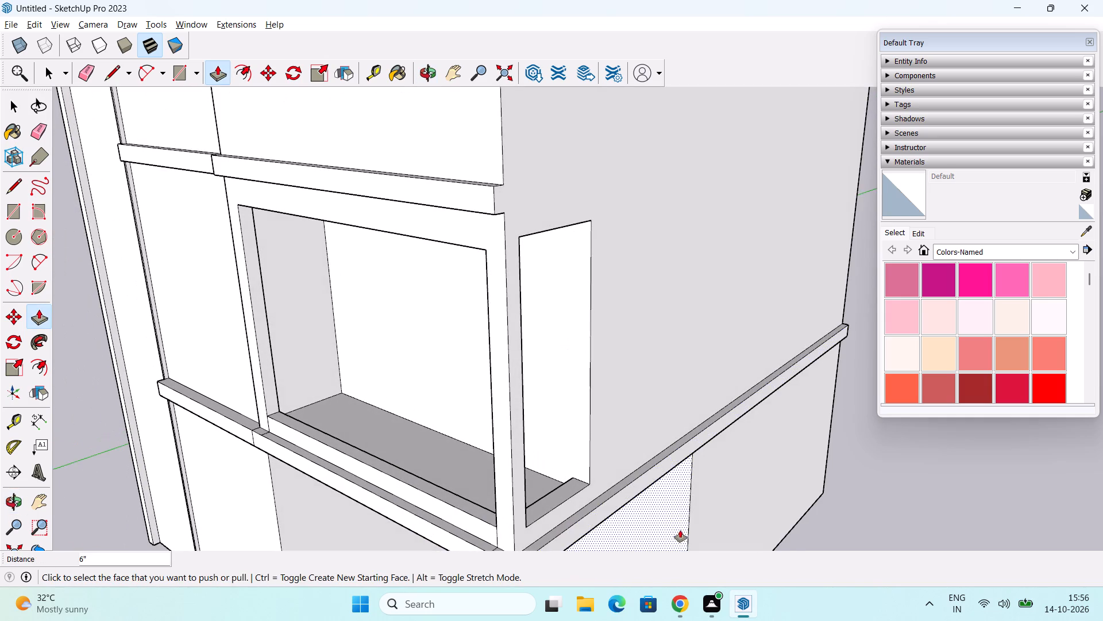
pyautogui.moveTo(680, 530); pyautogui.dragTo(661, 411, button='middle')
pyautogui.moveTo(568, 444); pyautogui.dragTo(624, 458, button='middle')
pyautogui.press('space')
pyautogui.scroll(5, 542, 407)
pyautogui.moveTo(547, 409); pyautogui.dragTo(549, 434, button='middle')
pyautogui.press('e')
pyautogui.scroll(2, 534, 456)
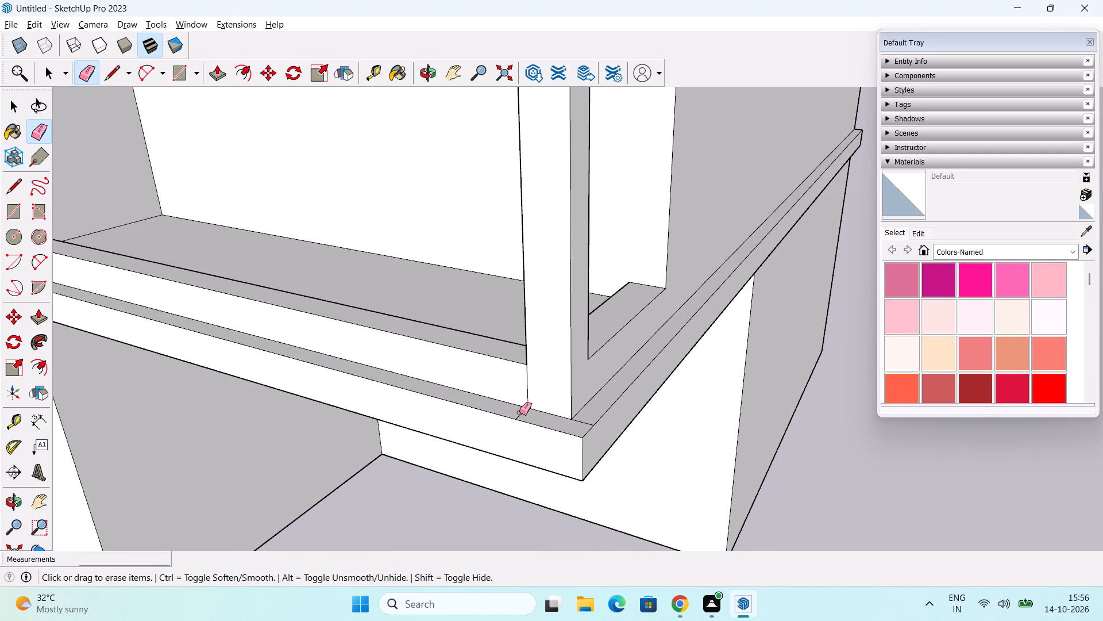
pyautogui.click(520, 415)
pyautogui.click(527, 385)
# Erase the four leftover seams at the window's far end: below the frame, across the ledge's top and on its front face.
pyautogui.moveTo(567, 383); pyautogui.dragTo(475, 374, button='middle')
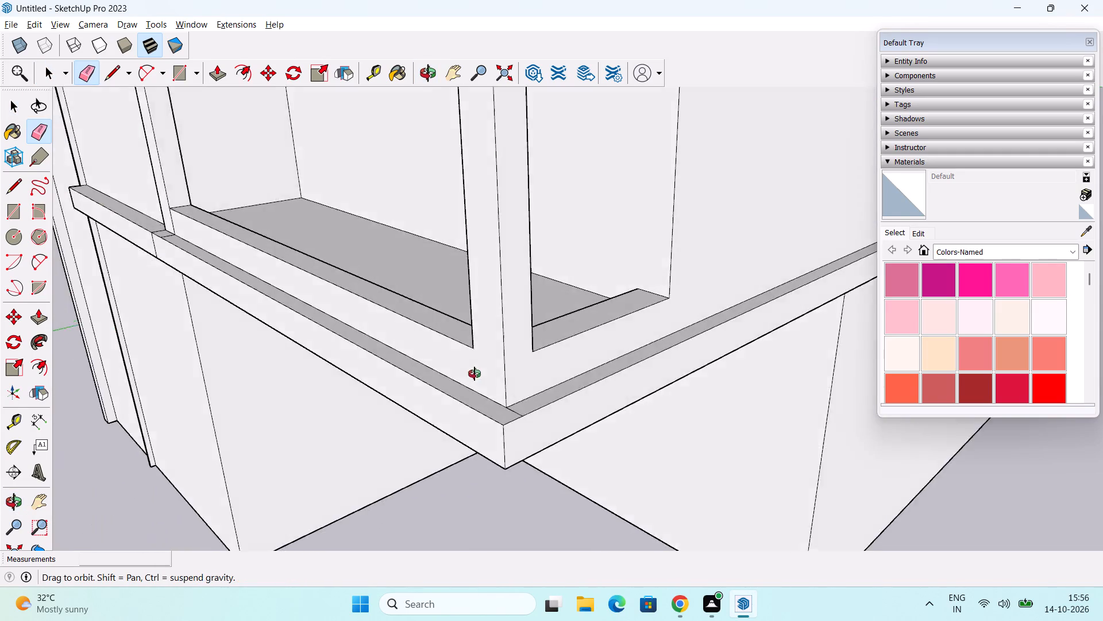
pyautogui.moveTo(475, 374); pyautogui.dragTo(1091, 461, button='middle')
pyautogui.moveTo(683, 423); pyautogui.dragTo(871, 392, button='middle')
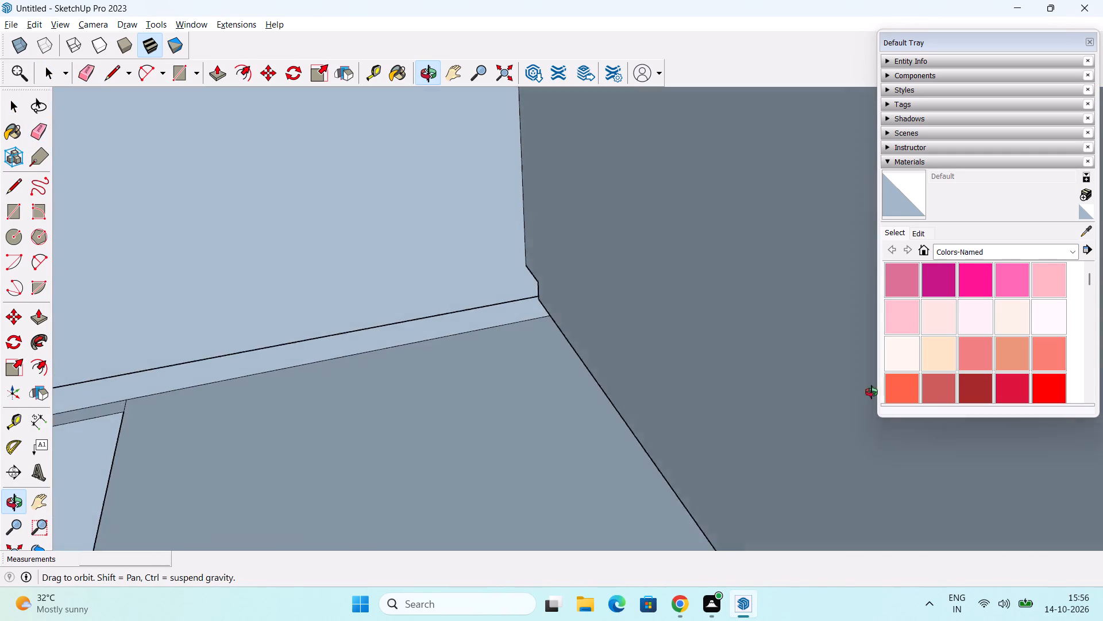
pyautogui.moveTo(871, 392); pyautogui.dragTo(479, 360, button='middle')
pyautogui.scroll(-6, 519, 338)
pyautogui.moveTo(592, 396); pyautogui.dragTo(400, 393, button='middle')
pyautogui.scroll(3, 169, 385)
pyautogui.moveTo(177, 377); pyautogui.dragTo(218, 343, button='middle')
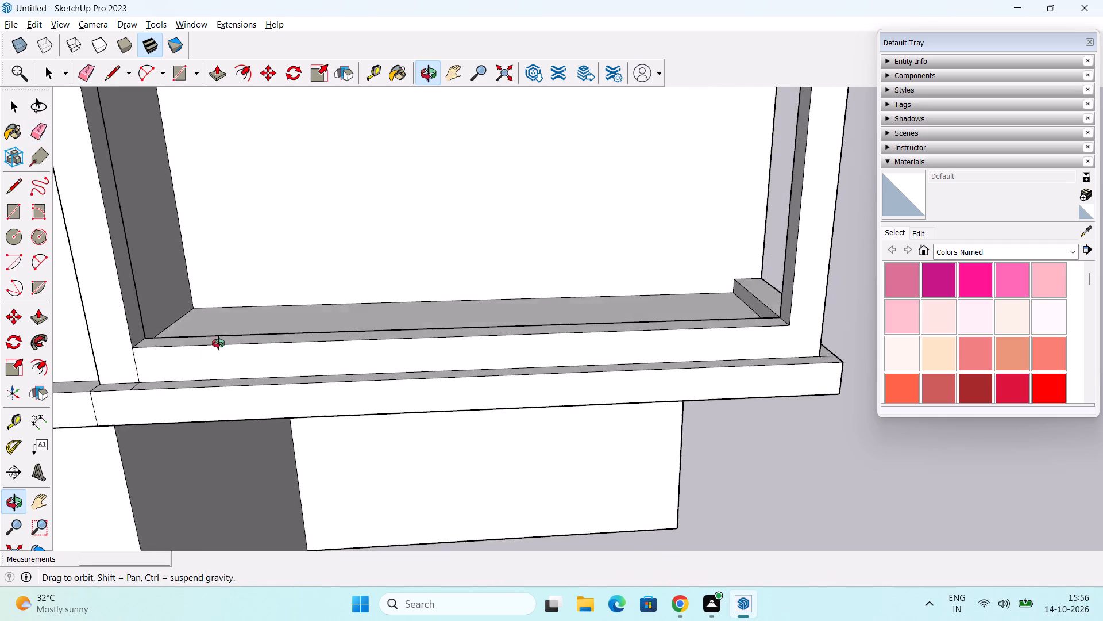
pyautogui.moveTo(218, 343); pyautogui.dragTo(136, 412, button='middle')
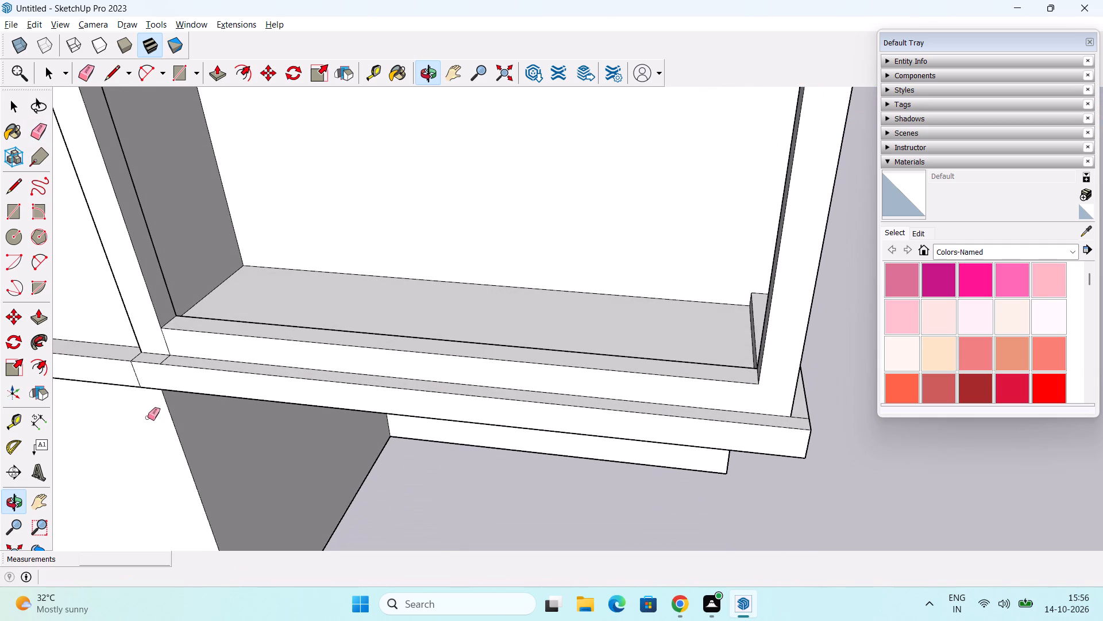
pyautogui.keyDown('shift'); pyautogui.moveTo(173, 421); pyautogui.dragTo(317, 378, button='middle'); pyautogui.keyUp('shift')
pyautogui.moveTo(356, 399); pyautogui.dragTo(302, 189, button='middle')
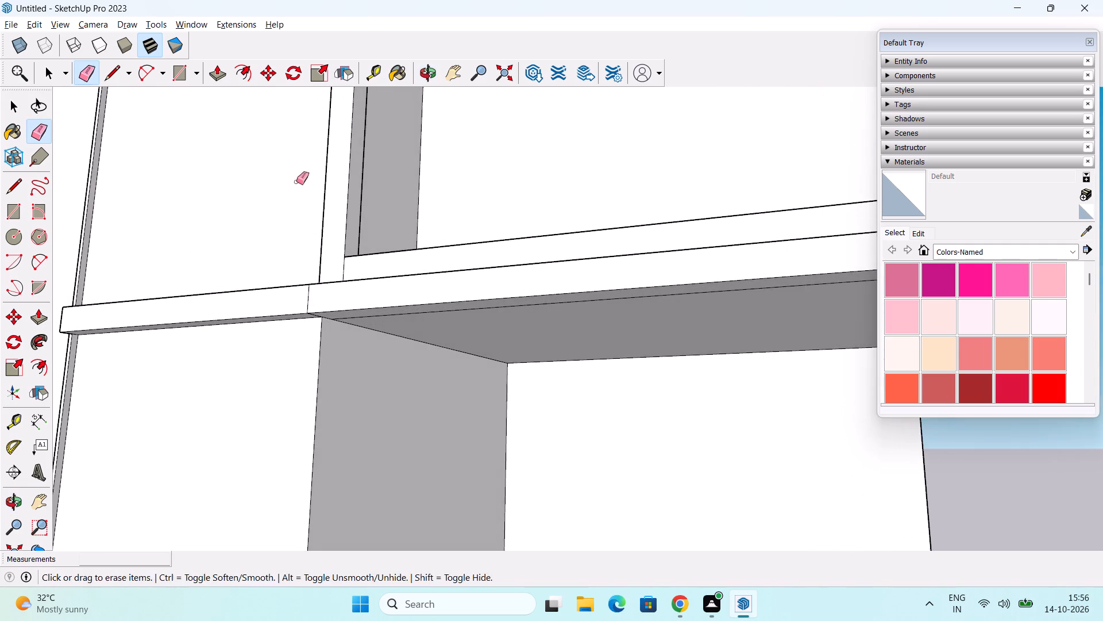
pyautogui.moveTo(368, 327); pyautogui.dragTo(412, 419, button='middle')
pyautogui.scroll(5, 322, 252)
pyautogui.moveTo(346, 324); pyautogui.dragTo(359, 411, button='middle')
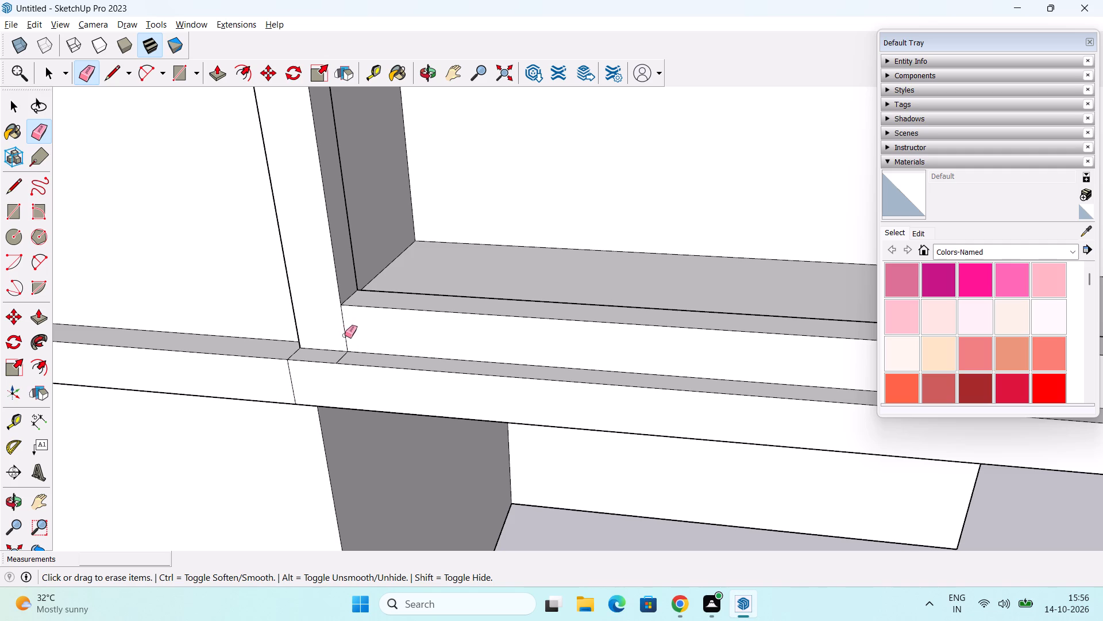
pyautogui.click(348, 336)
pyautogui.click(341, 357)
pyautogui.click(292, 384)
pyautogui.click(294, 352)
# Examine the ledge's underside where it meets the lower wall's corner and the recess soffit.
pyautogui.moveTo(344, 454); pyautogui.dragTo(419, 201, button='middle')
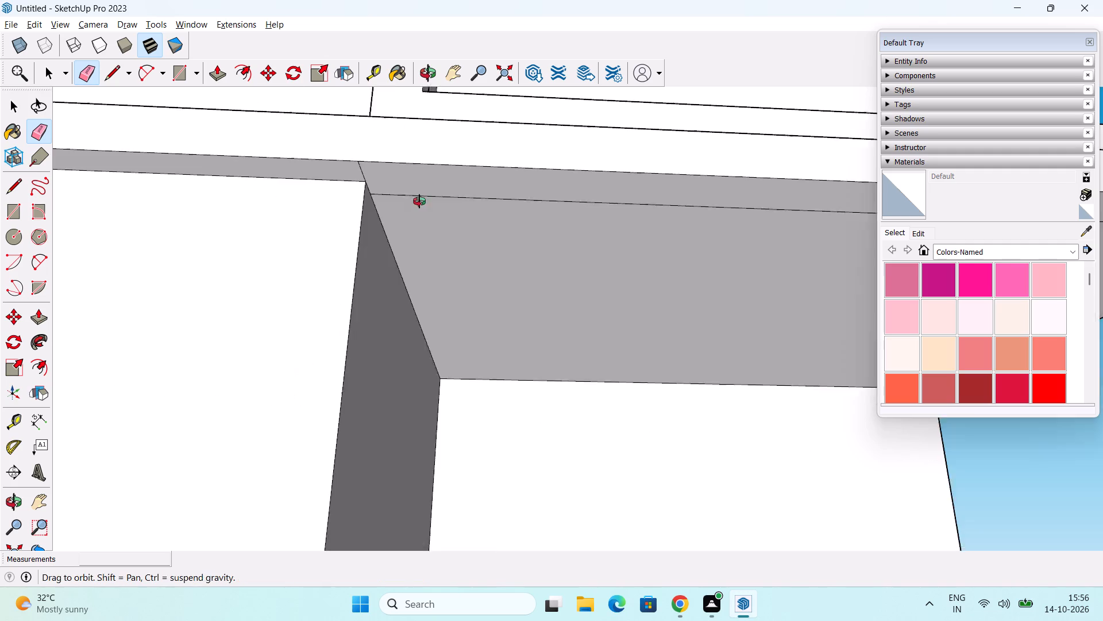
pyautogui.moveTo(419, 201); pyautogui.dragTo(419, 201, button='middle')
pyautogui.moveTo(412, 209); pyautogui.dragTo(379, 377, button='middle')
pyautogui.moveTo(387, 393); pyautogui.dragTo(393, 324, button='middle')
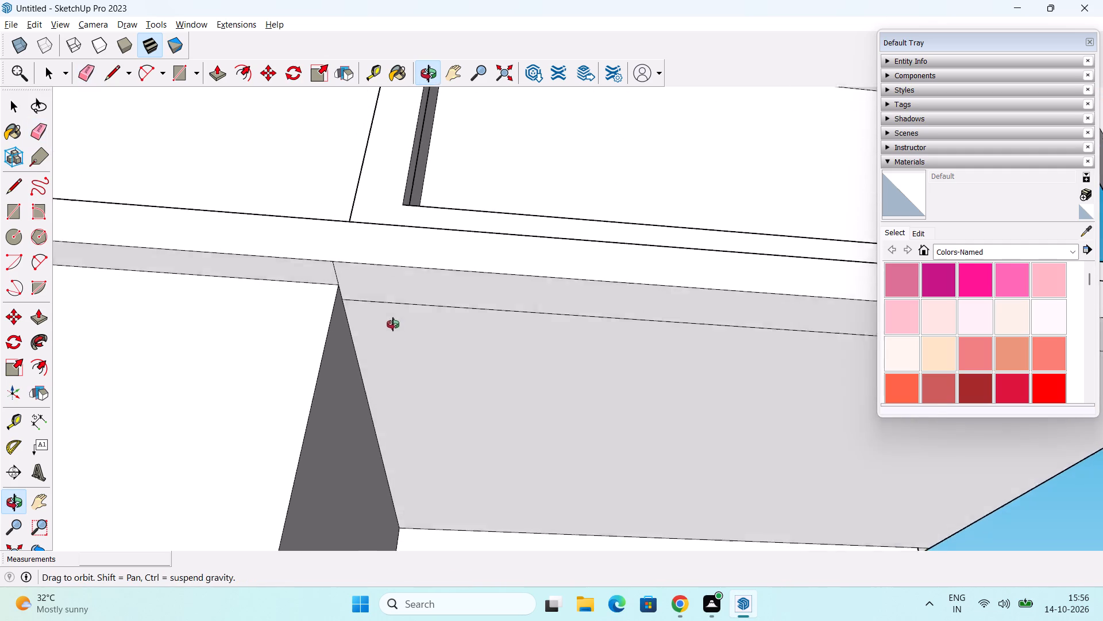
pyautogui.moveTo(393, 324); pyautogui.dragTo(464, 558, button='middle')
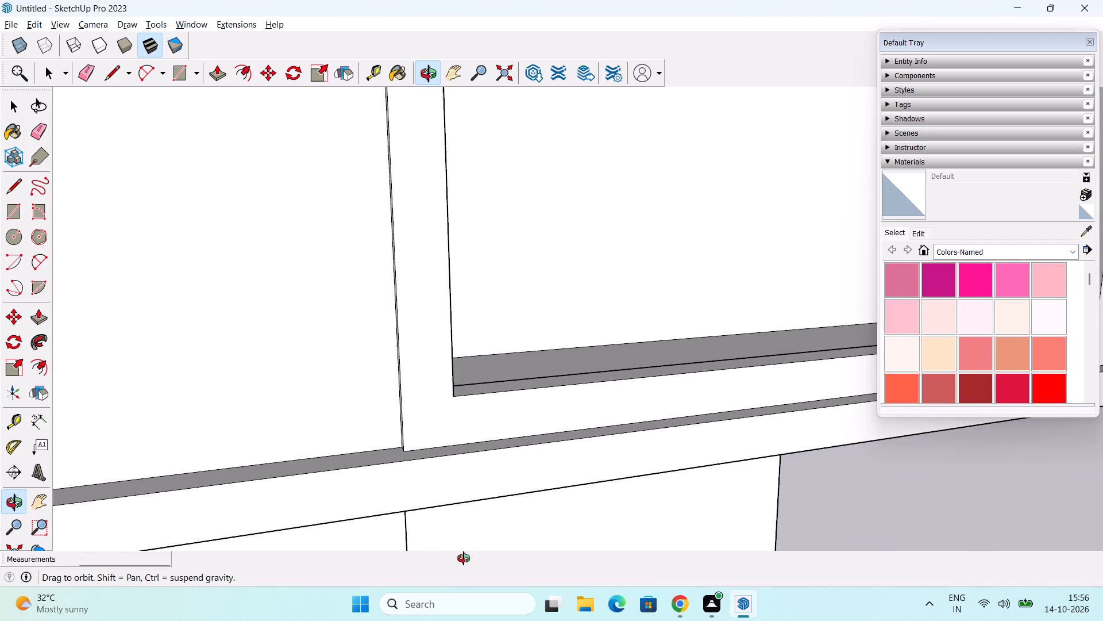
pyautogui.moveTo(464, 558); pyautogui.dragTo(365, 529, button='middle')
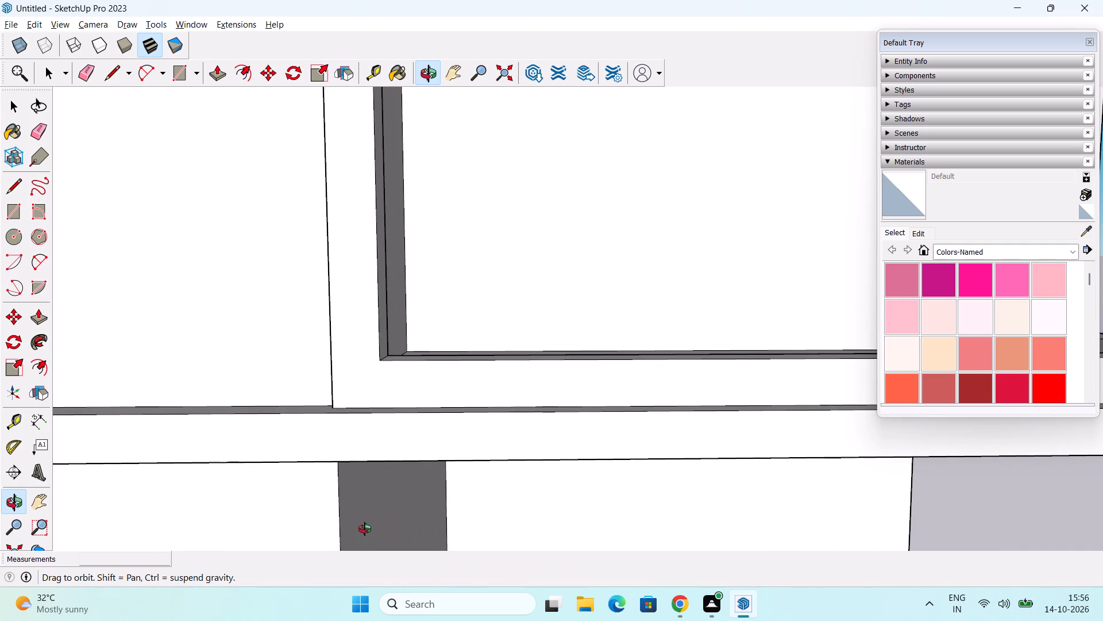
pyautogui.moveTo(365, 529); pyautogui.dragTo(394, 393, button='middle')
pyautogui.scroll(4, 331, 347)
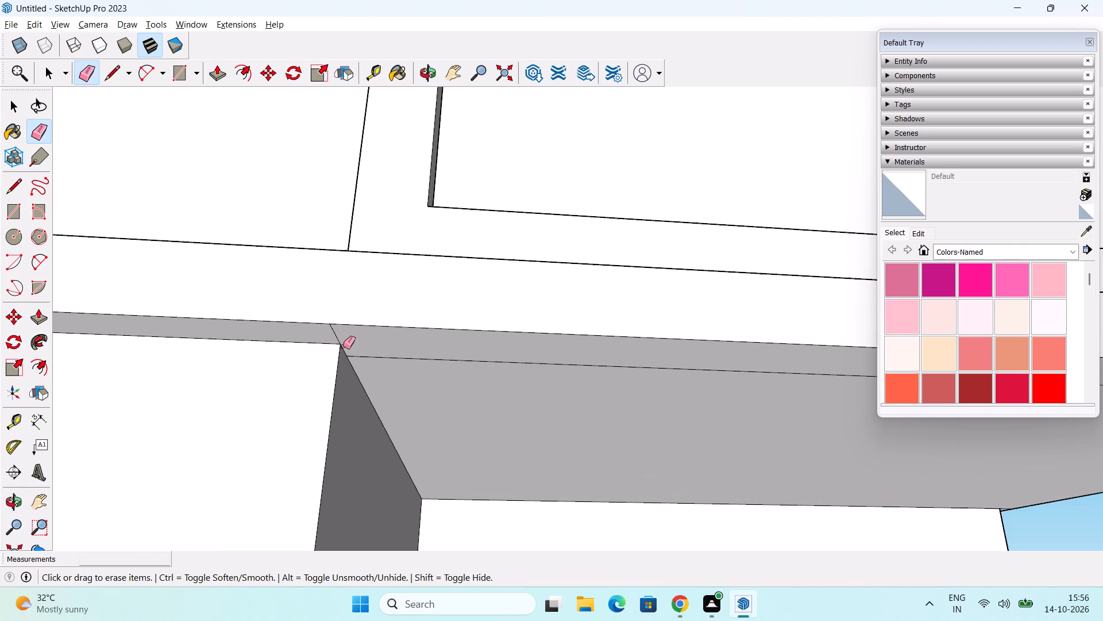
pyautogui.moveTo(354, 335); pyautogui.dragTo(173, 256, button='middle')
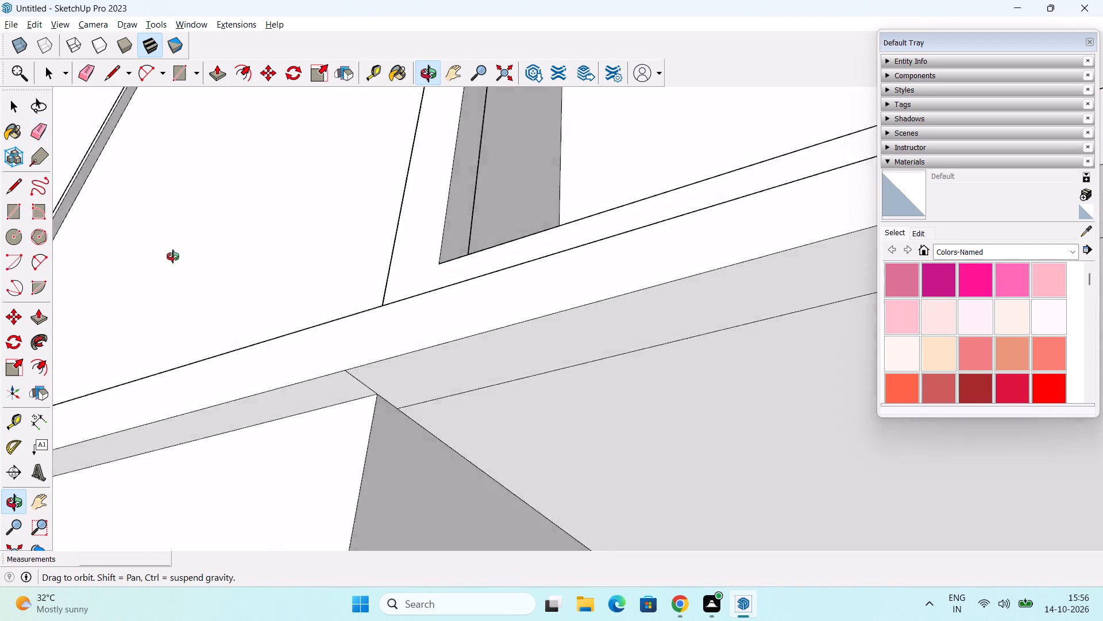
pyautogui.moveTo(173, 256); pyautogui.dragTo(169, 326, button='middle')
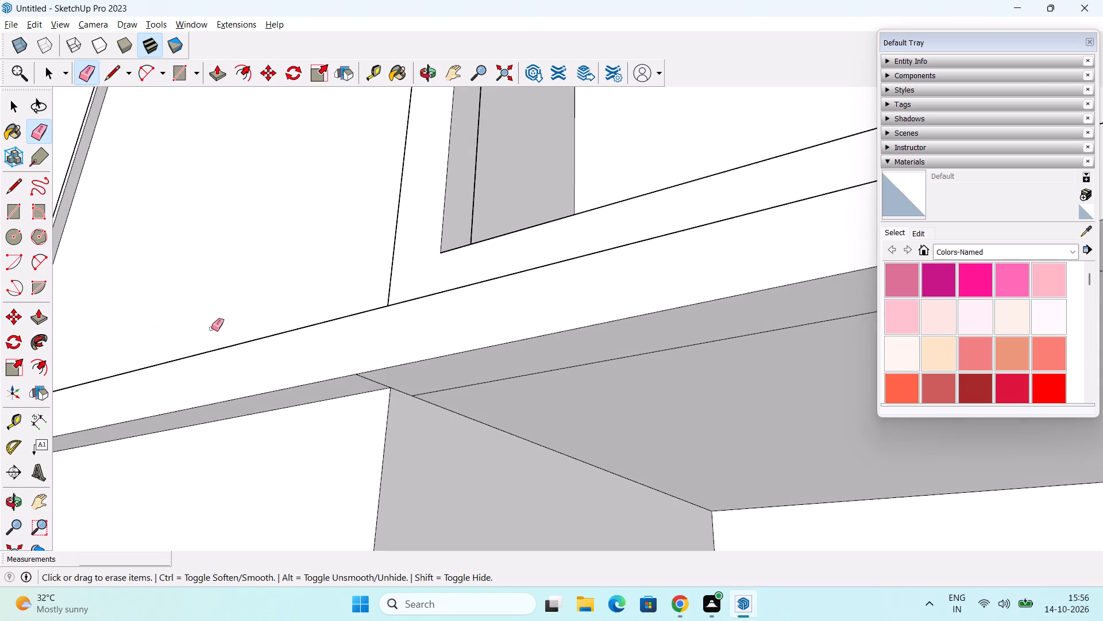
pyautogui.moveTo(383, 416); pyautogui.dragTo(300, 403, button='middle')
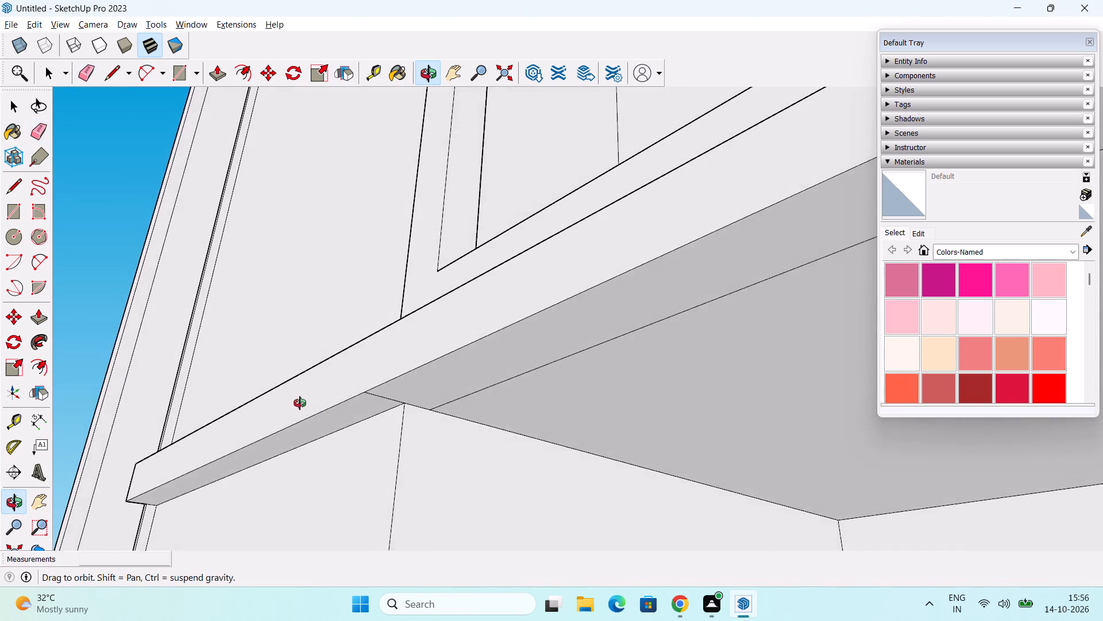
pyautogui.moveTo(300, 403); pyautogui.dragTo(336, 431, button='middle')
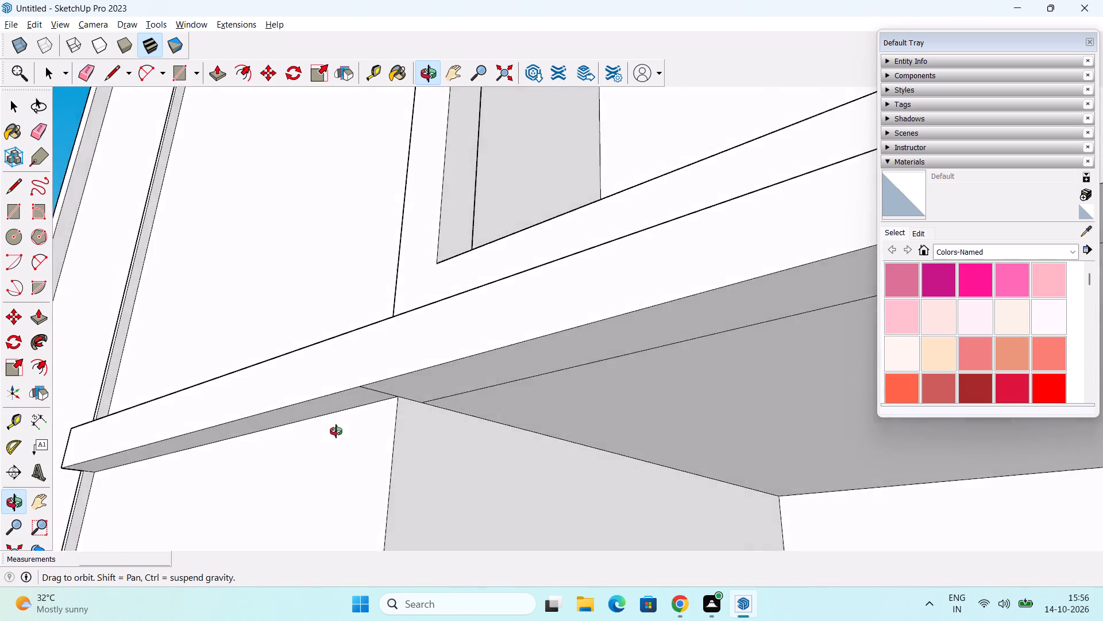
pyautogui.moveTo(336, 431); pyautogui.dragTo(366, 321, button='middle')
pyautogui.scroll(-1, 436, 367)
pyautogui.press('space')
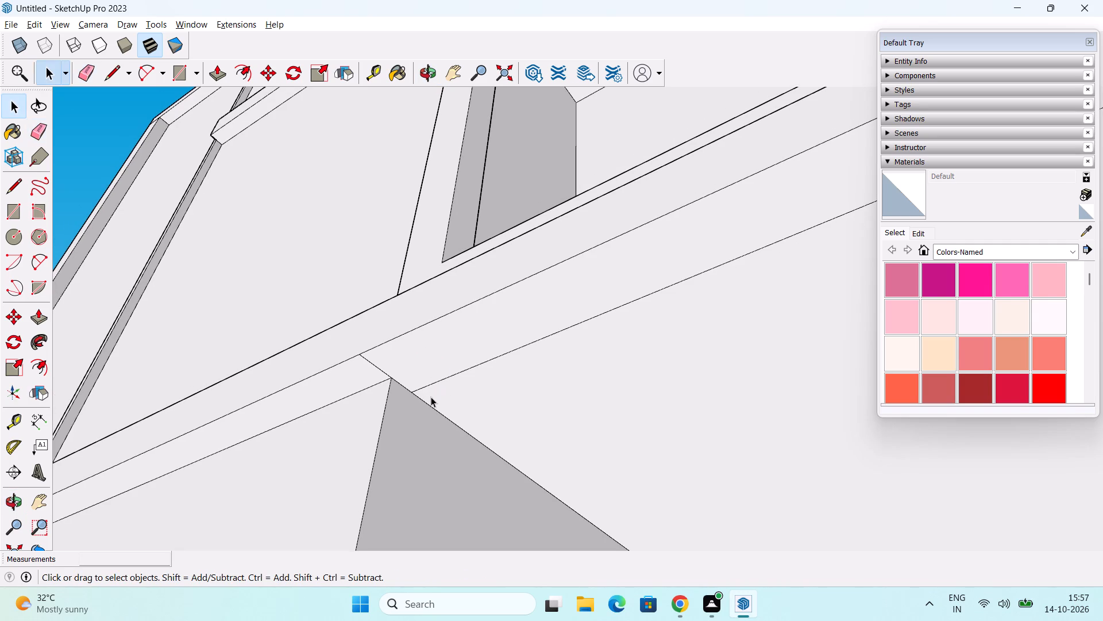
# Draw a 20' 6" line along the recess soffit from the lower wall's corner to the side ledge's edge, parallel to the front.
pyautogui.keyDown('shift'); pyautogui.moveTo(449, 415); pyautogui.dragTo(360, 429, button='middle'); pyautogui.keyUp('shift')
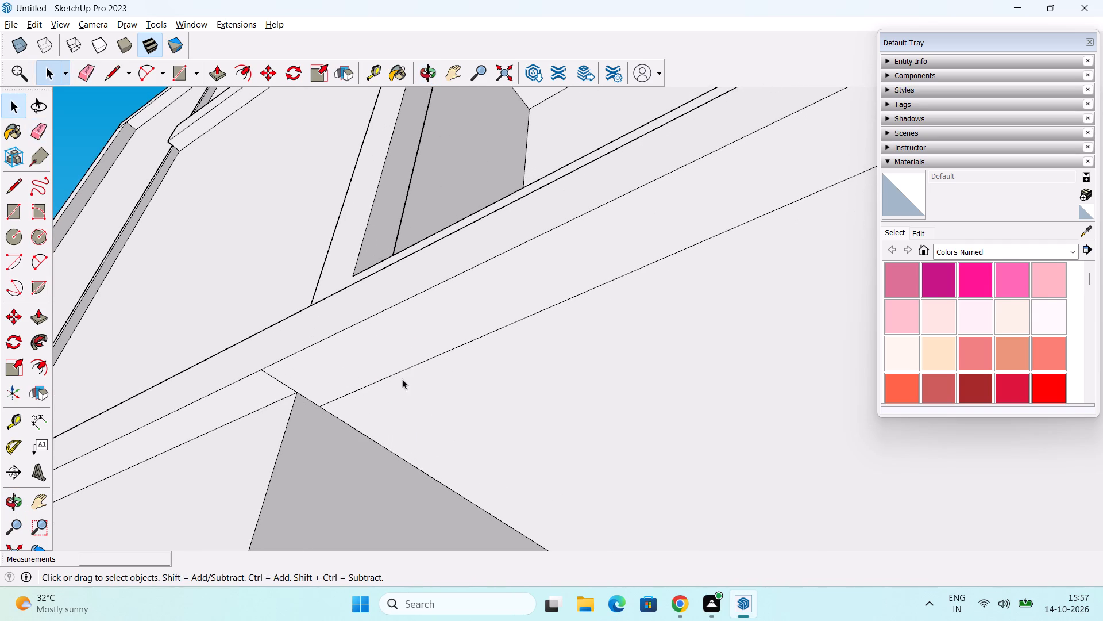
pyautogui.press('l')
pyautogui.moveTo(295, 392); pyautogui.dragTo(303, 385)
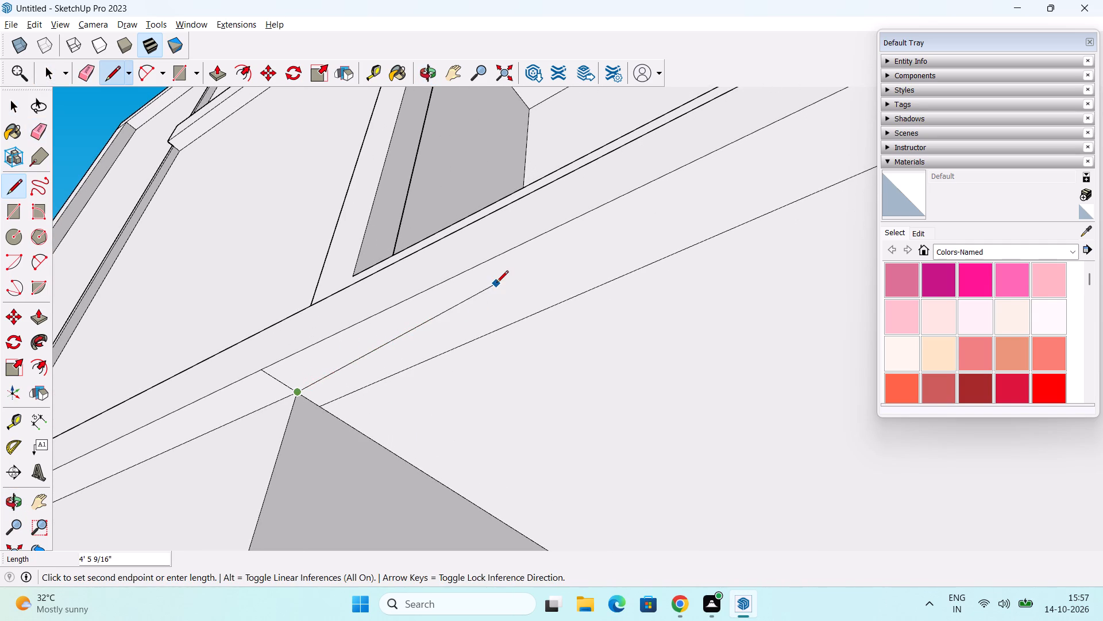
pyautogui.moveTo(496, 283); pyautogui.dragTo(289, 379, button='middle')
pyautogui.scroll(-1, 454, 329)
pyautogui.moveTo(511, 285); pyautogui.dragTo(335, 422, button='middle')
pyautogui.scroll(-4, 564, 361)
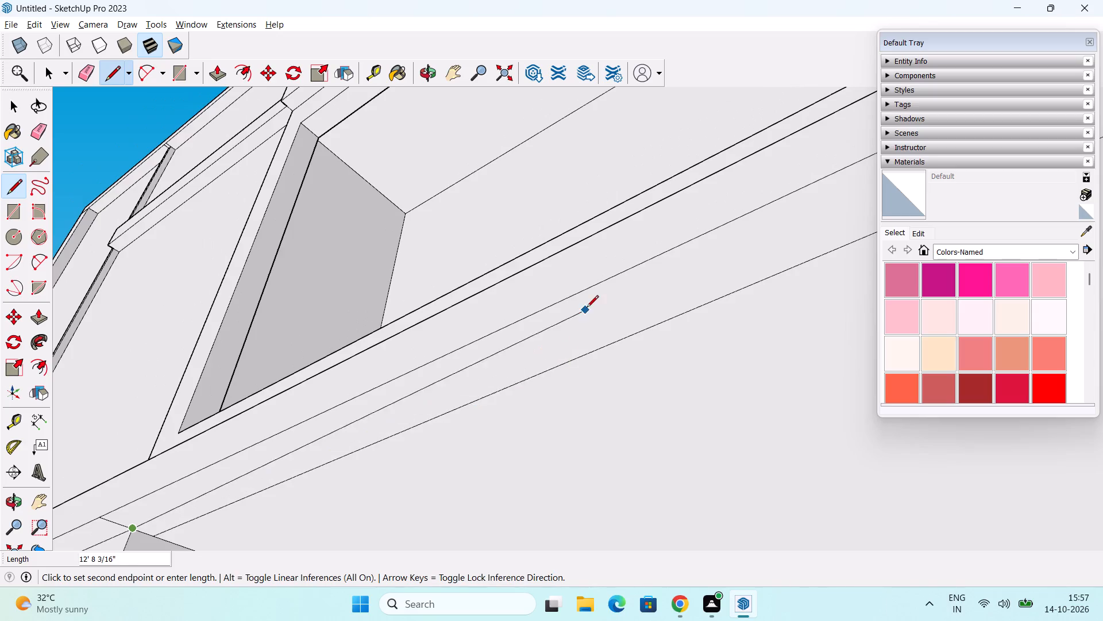
pyautogui.scroll(-2, 587, 308)
pyautogui.moveTo(588, 312); pyautogui.dragTo(263, 385, button='middle')
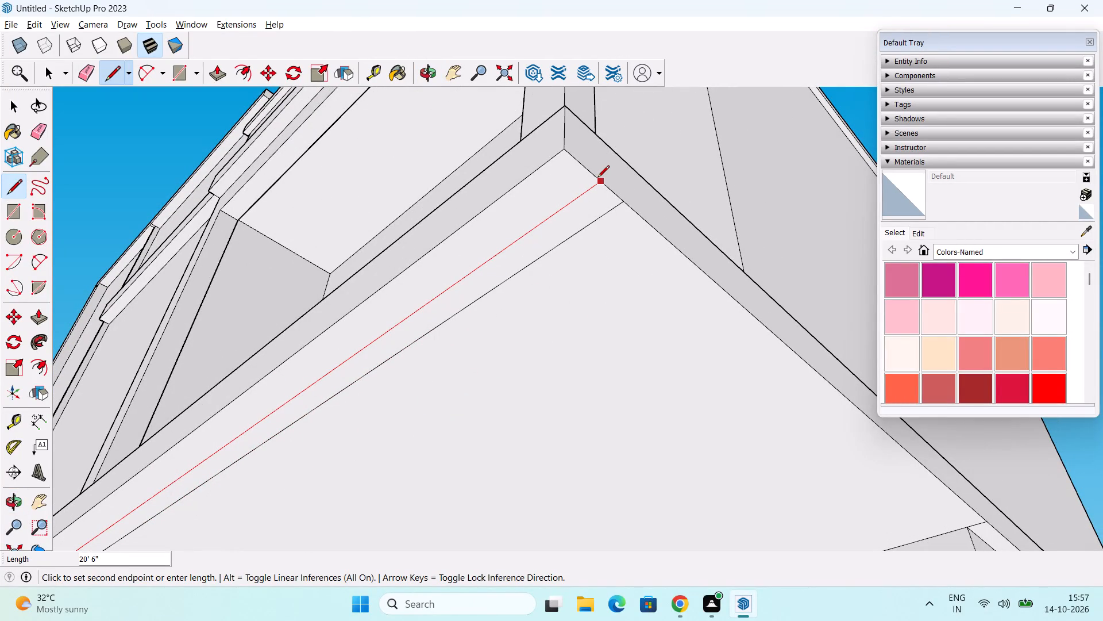
pyautogui.click(597, 178)
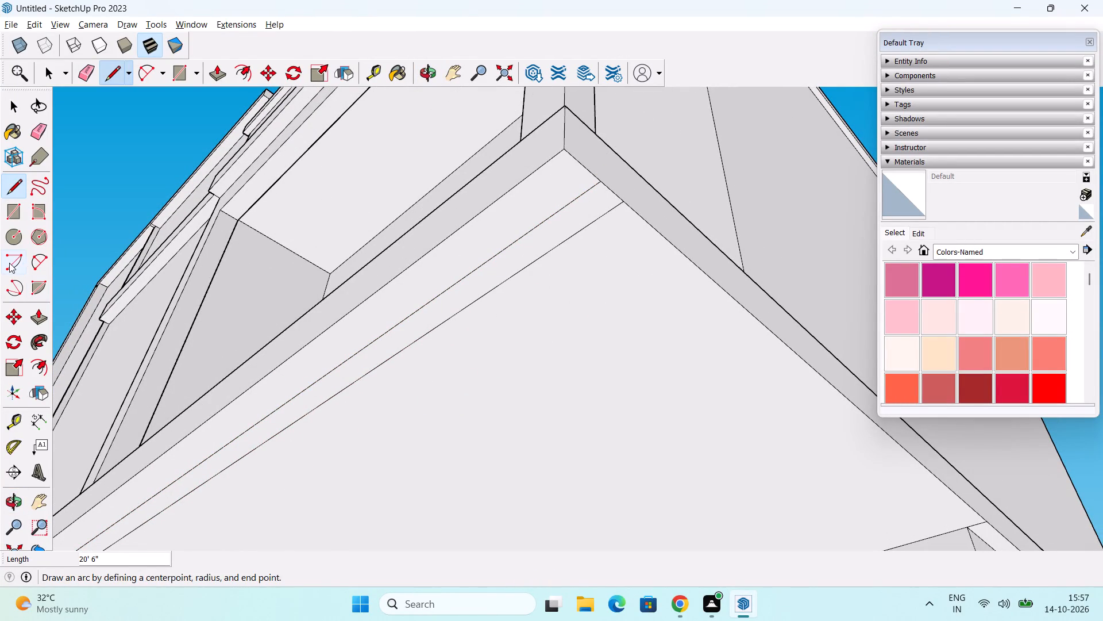
# Draw a 9" by 9" square on the soffit at its outer corner for a column.
pyautogui.click(11, 207)
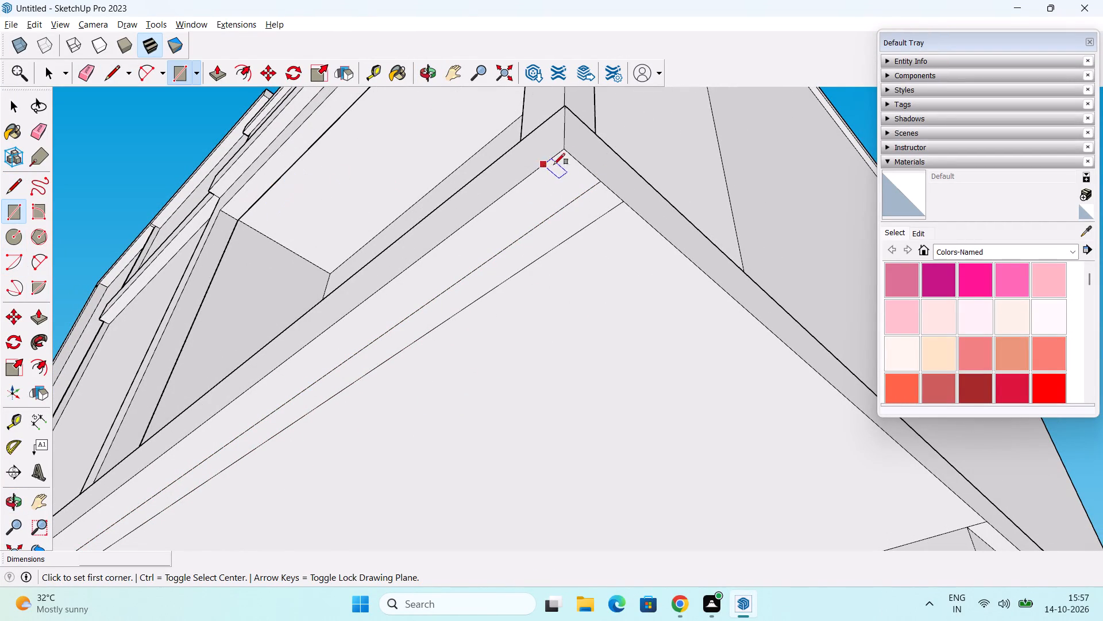
pyautogui.click(565, 153)
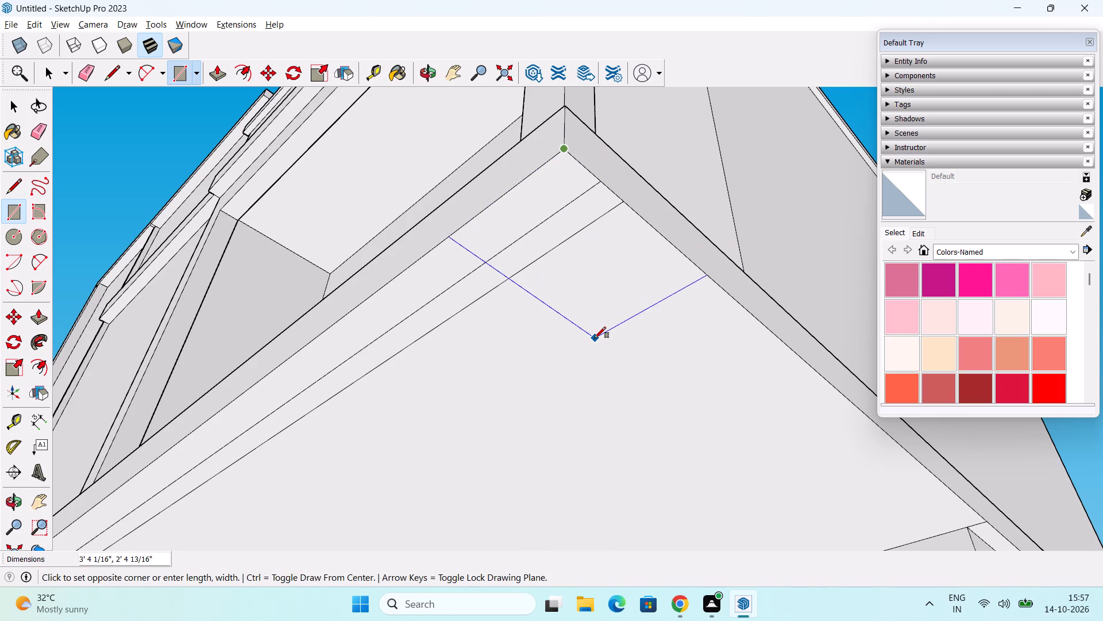
pyautogui.write('9",9"')
pyautogui.press('Return')
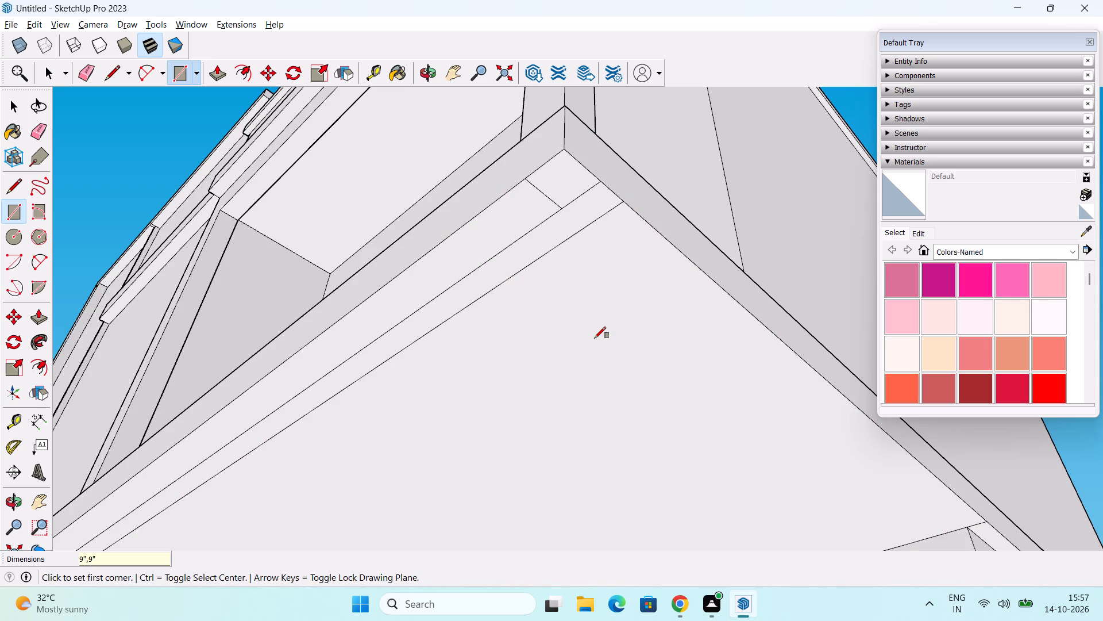
# Push/Pull the 9" square down 15' to the base of the lower walls to form the corner column.
pyautogui.press('space')
pyautogui.press('p')
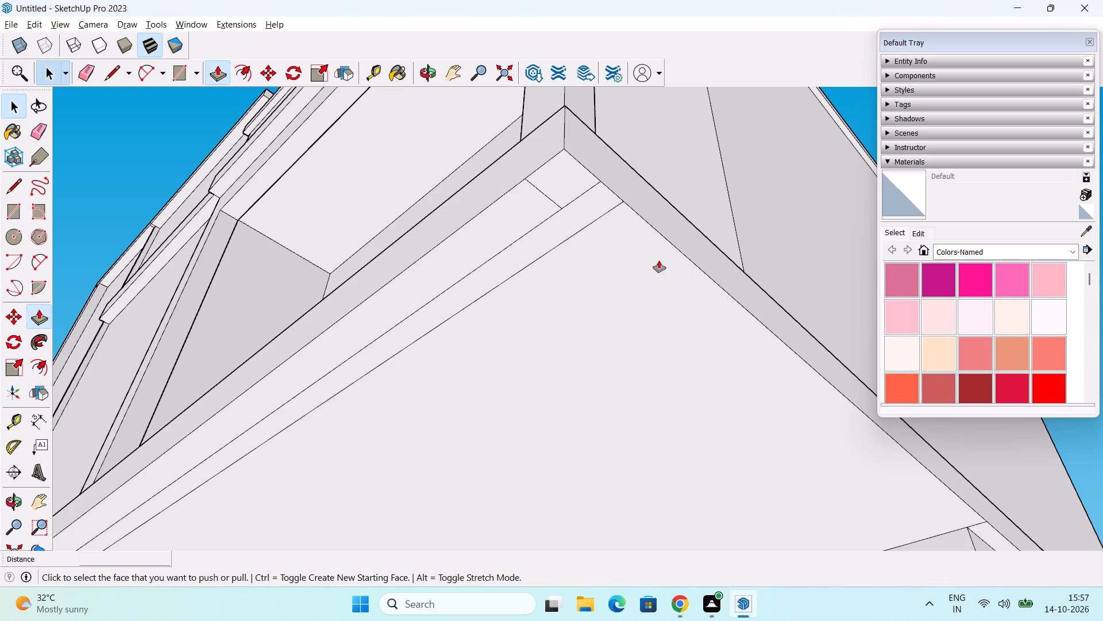
pyautogui.click(565, 186)
pyautogui.scroll(-3, 573, 384)
pyautogui.moveTo(573, 406); pyautogui.dragTo(584, 551, button='middle')
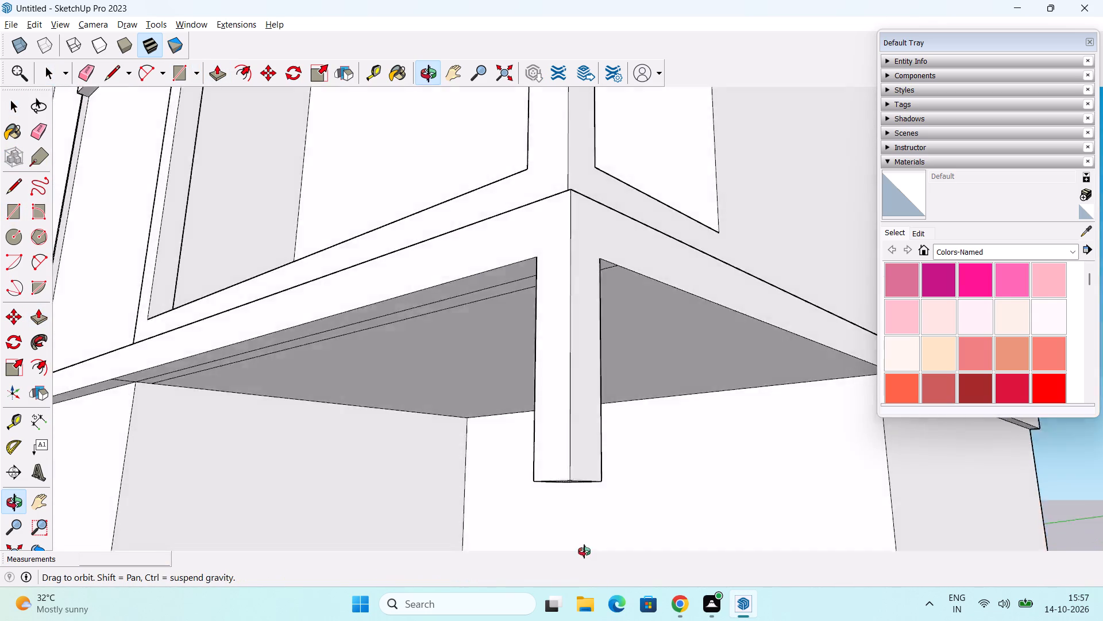
pyautogui.moveTo(584, 551); pyautogui.dragTo(598, 597, button='middle')
pyautogui.scroll(-1, 595, 432)
pyautogui.moveTo(595, 432); pyautogui.dragTo(622, 511, button='middle')
pyautogui.keyDown('shift'); pyautogui.moveTo(623, 507); pyautogui.dragTo(593, 330, button='middle'); pyautogui.keyUp('shift')
pyautogui.moveTo(596, 473); pyautogui.dragTo(563, 327, button='middle')
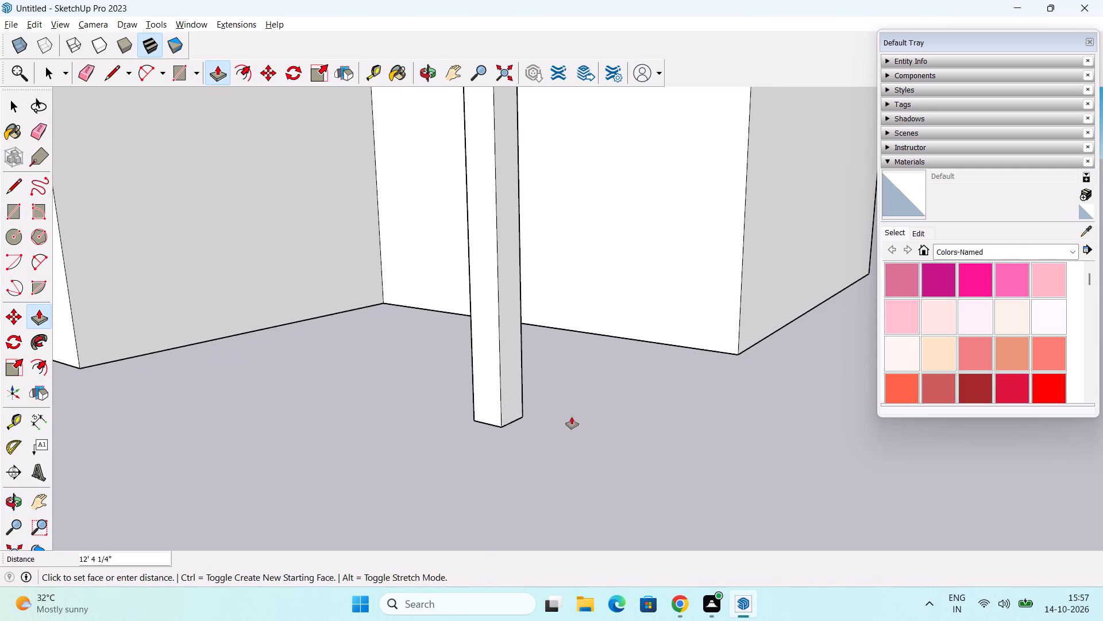
pyautogui.moveTo(551, 476); pyautogui.dragTo(558, 329, button='middle')
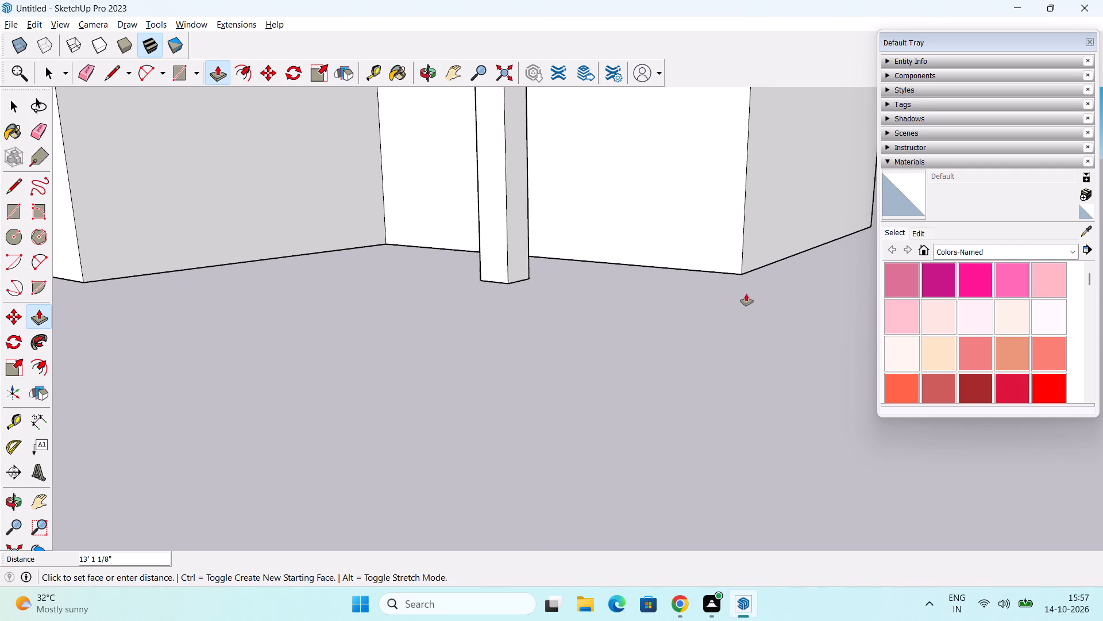
pyautogui.click(738, 272)
# Examine the corner column and the recess soffit around it from several sides and from below.
pyautogui.scroll(-3, 601, 292)
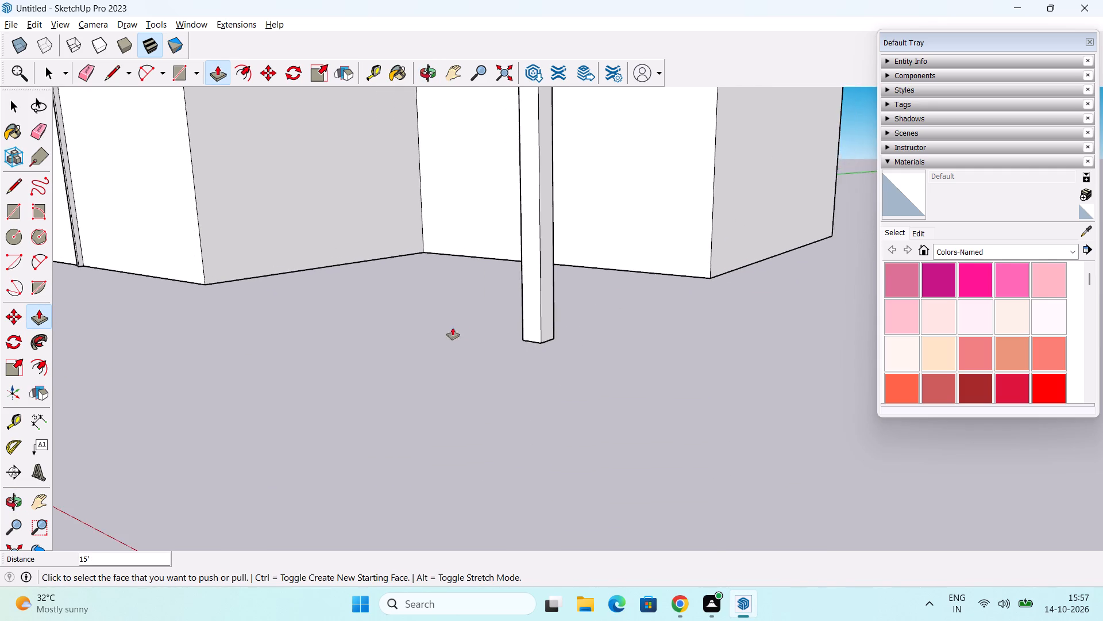
pyautogui.moveTo(457, 328); pyautogui.dragTo(618, 458, button='middle')
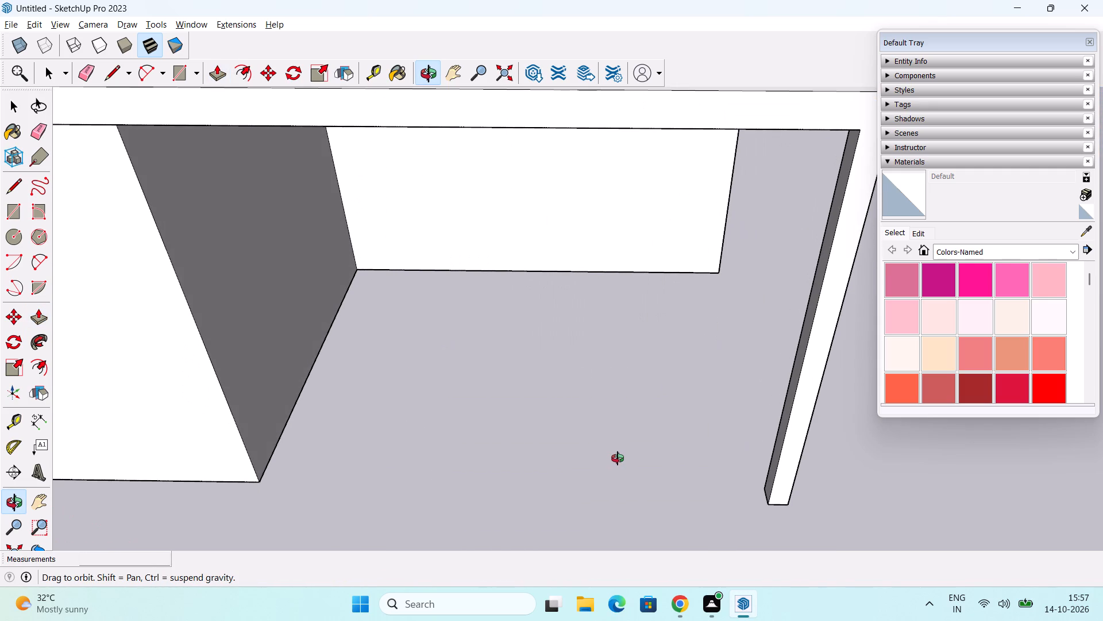
pyautogui.moveTo(618, 458); pyautogui.dragTo(483, 434, button='middle')
pyautogui.scroll(-3, 499, 408)
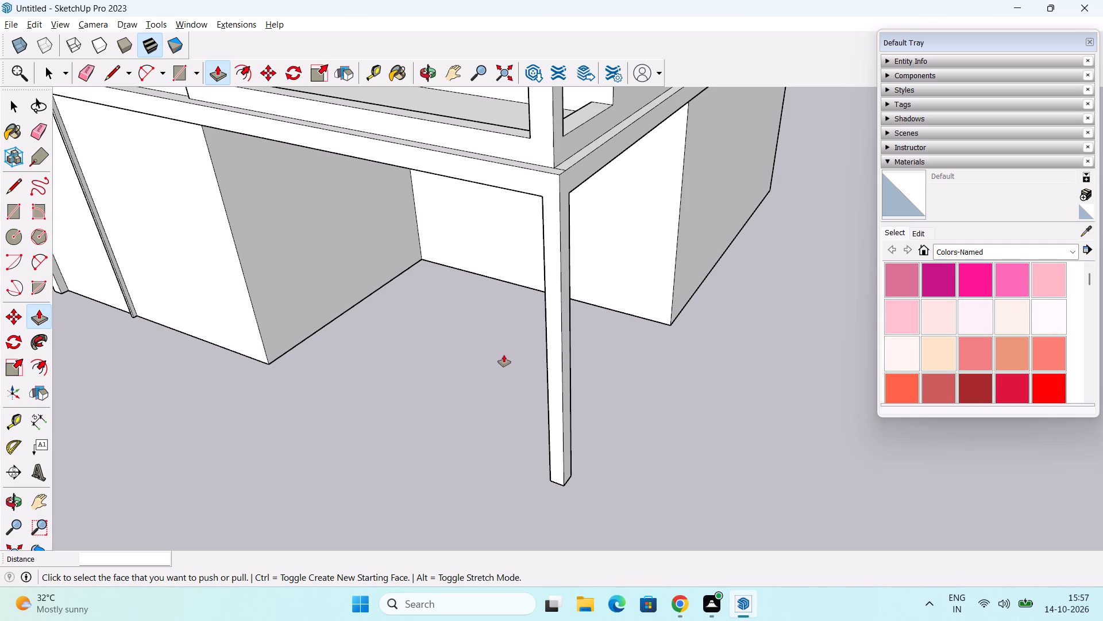
pyautogui.moveTo(457, 362); pyautogui.dragTo(413, 343, button='middle')
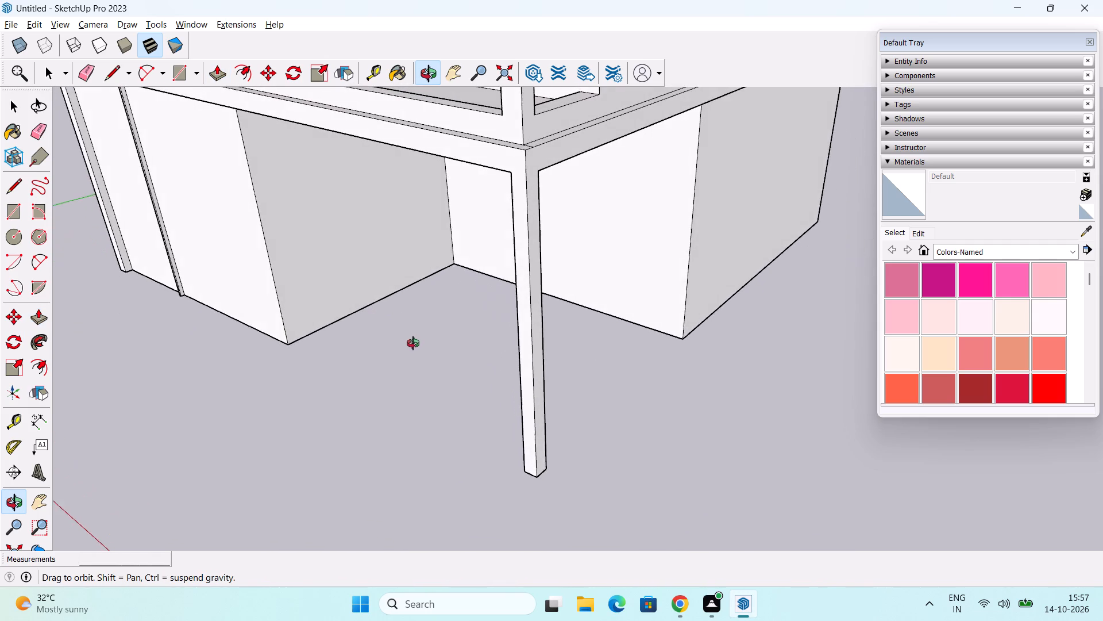
pyautogui.moveTo(413, 343); pyautogui.dragTo(452, 341, button='middle')
pyautogui.moveTo(363, 371); pyautogui.dragTo(493, 305, button='middle')
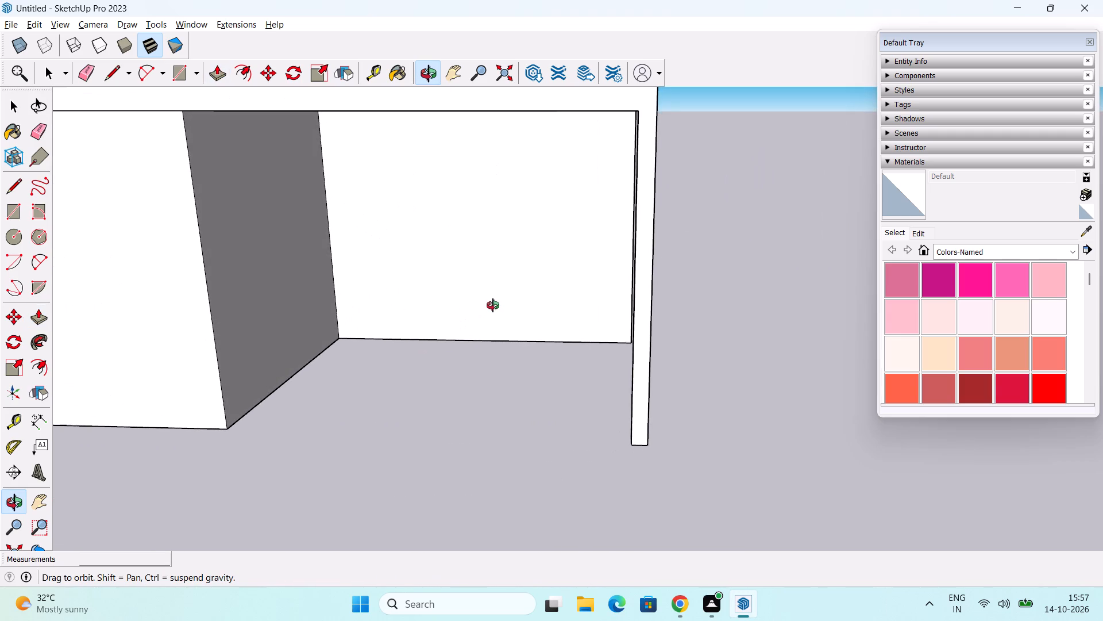
pyautogui.moveTo(493, 305); pyautogui.dragTo(489, 313, button='middle')
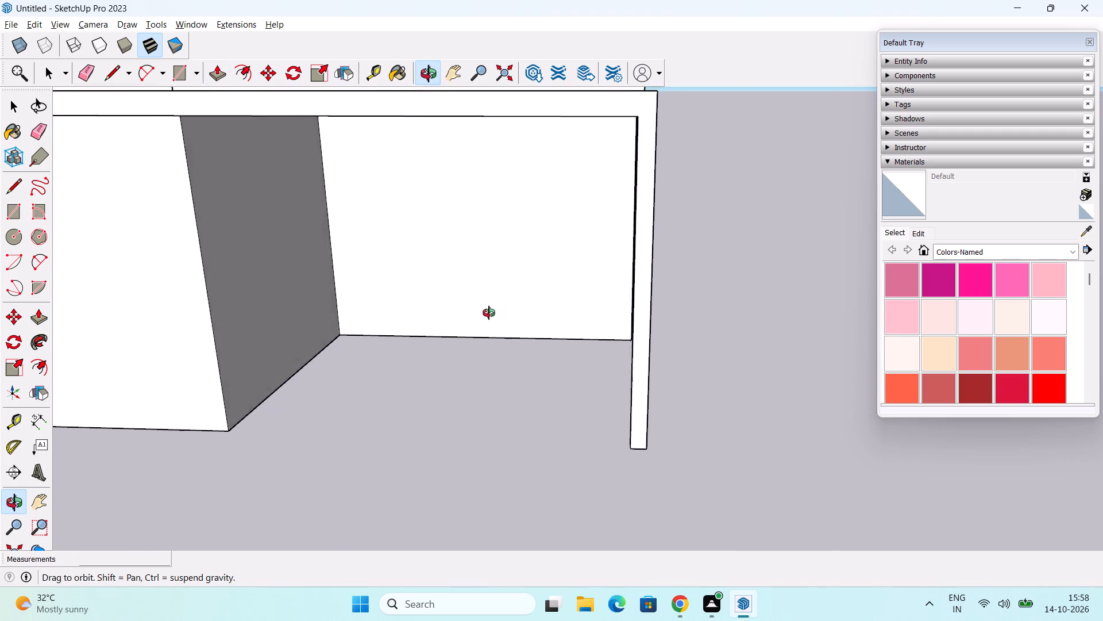
pyautogui.moveTo(489, 313); pyautogui.dragTo(432, 254, button='middle')
pyautogui.scroll(-2, 463, 264)
pyautogui.moveTo(453, 298); pyautogui.dragTo(524, 402, button='middle')
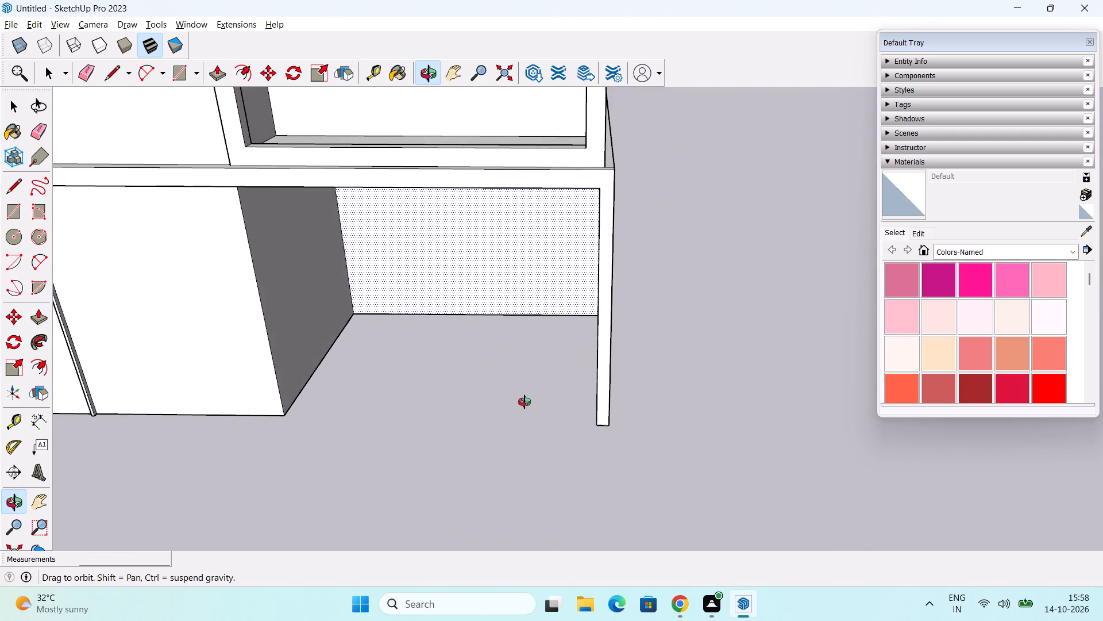
pyautogui.moveTo(524, 402); pyautogui.dragTo(541, 197, button='middle')
pyautogui.keyDown('shift'); pyautogui.moveTo(551, 208); pyautogui.dragTo(513, 355, button='middle'); pyautogui.keyUp('shift')
pyautogui.moveTo(528, 324); pyautogui.dragTo(516, 253, button='middle')
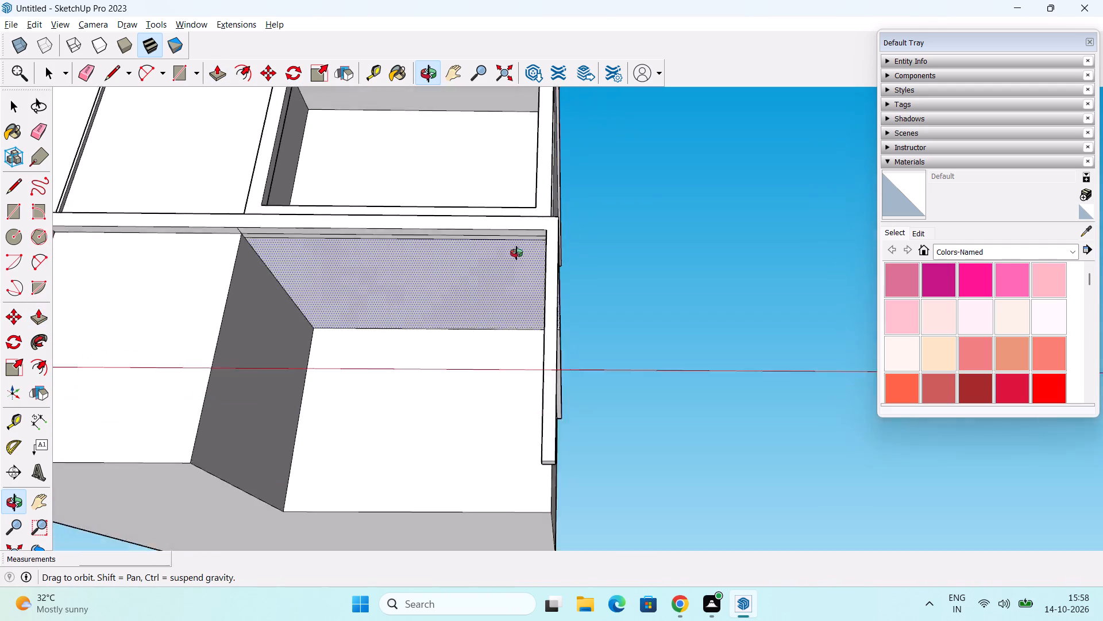
pyautogui.moveTo(516, 253); pyautogui.dragTo(415, 198, button='middle')
pyautogui.scroll(5, 470, 215)
pyautogui.moveTo(444, 244); pyautogui.dragTo(517, 181, button='middle')
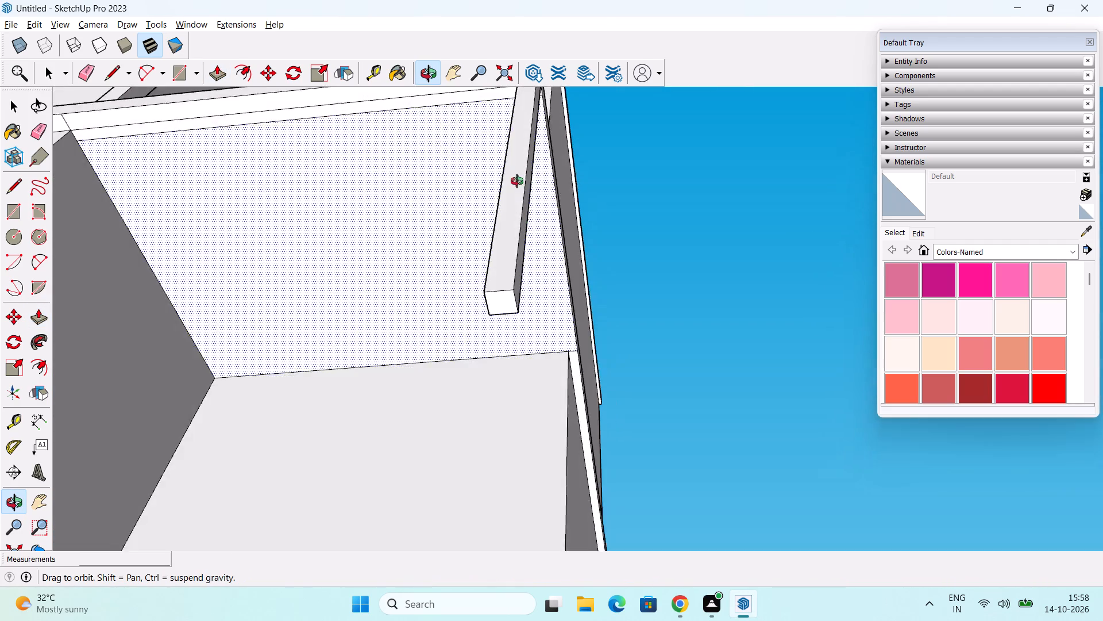
pyautogui.moveTo(517, 181); pyautogui.dragTo(527, 256, button='middle')
pyautogui.press('space')
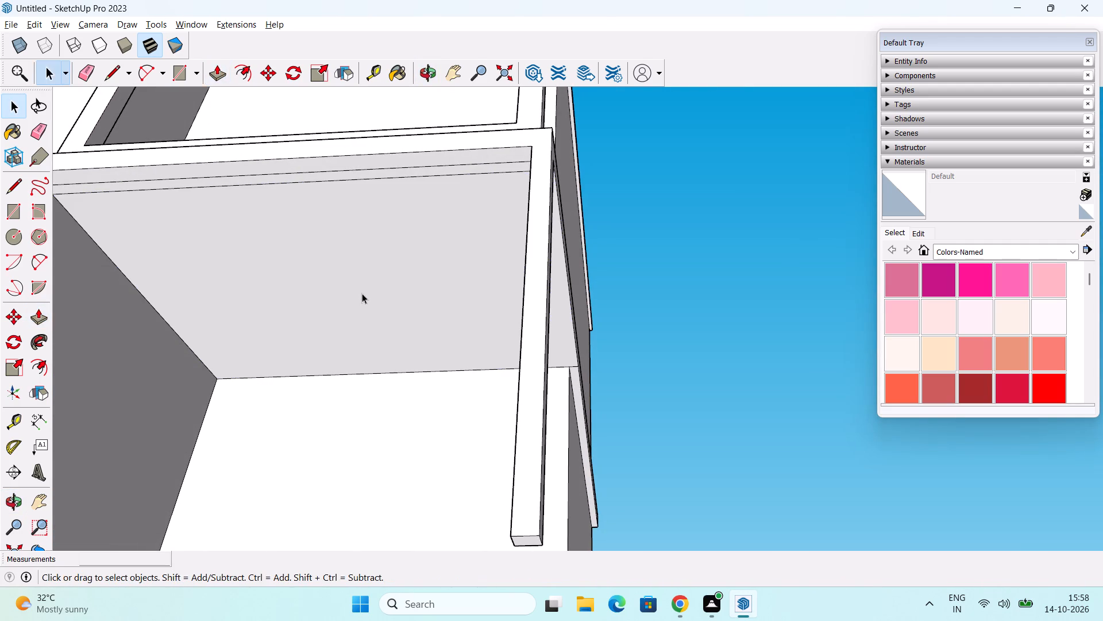
pyautogui.keyDown('shift'); pyautogui.moveTo(362, 293); pyautogui.dragTo(438, 311, button='middle'); pyautogui.keyUp('shift')
pyautogui.moveTo(377, 329); pyautogui.dragTo(407, 220, button='middle')
pyautogui.keyDown('shift'); pyautogui.moveTo(398, 205); pyautogui.dragTo(400, 412, button='middle'); pyautogui.keyUp('shift')
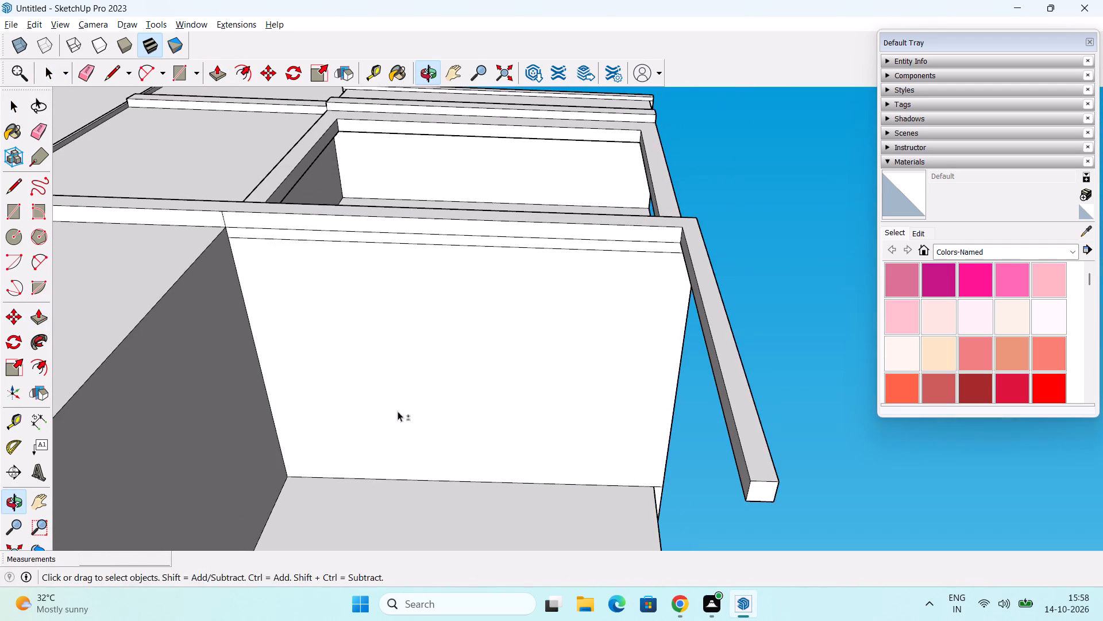
pyautogui.moveTo(422, 339); pyautogui.dragTo(441, 259, button='middle')
pyautogui.keyDown('shift'); pyautogui.moveTo(442, 254); pyautogui.dragTo(381, 383, button='middle'); pyautogui.keyUp('shift')
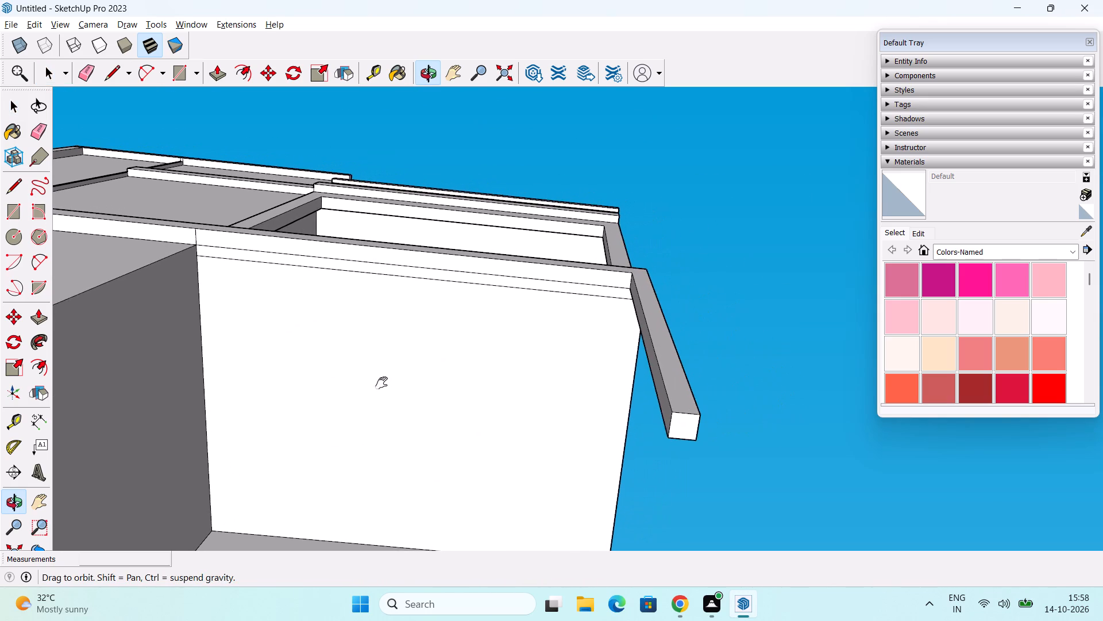
pyautogui.keyDown('shift'); pyautogui.moveTo(381, 383); pyautogui.dragTo(381, 383, button='middle'); pyautogui.keyUp('shift')
# Copy the short soffit edge beside the column, between the two parallel lines, 6" inward from the side edge.
pyautogui.moveTo(510, 359); pyautogui.dragTo(152, 328, button='middle')
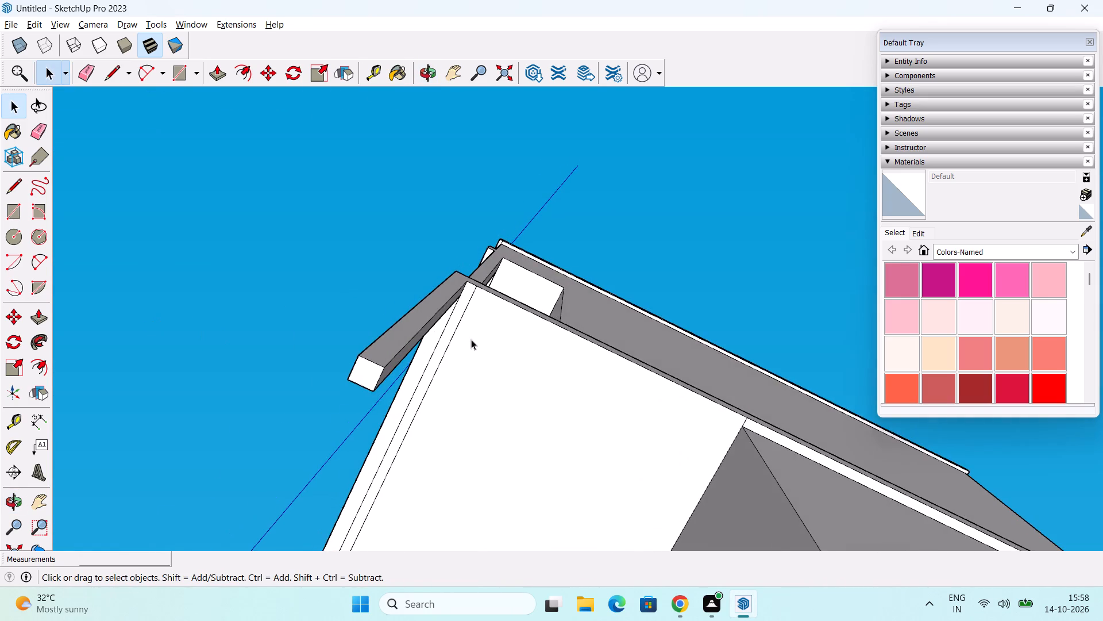
pyautogui.scroll(5, 480, 335)
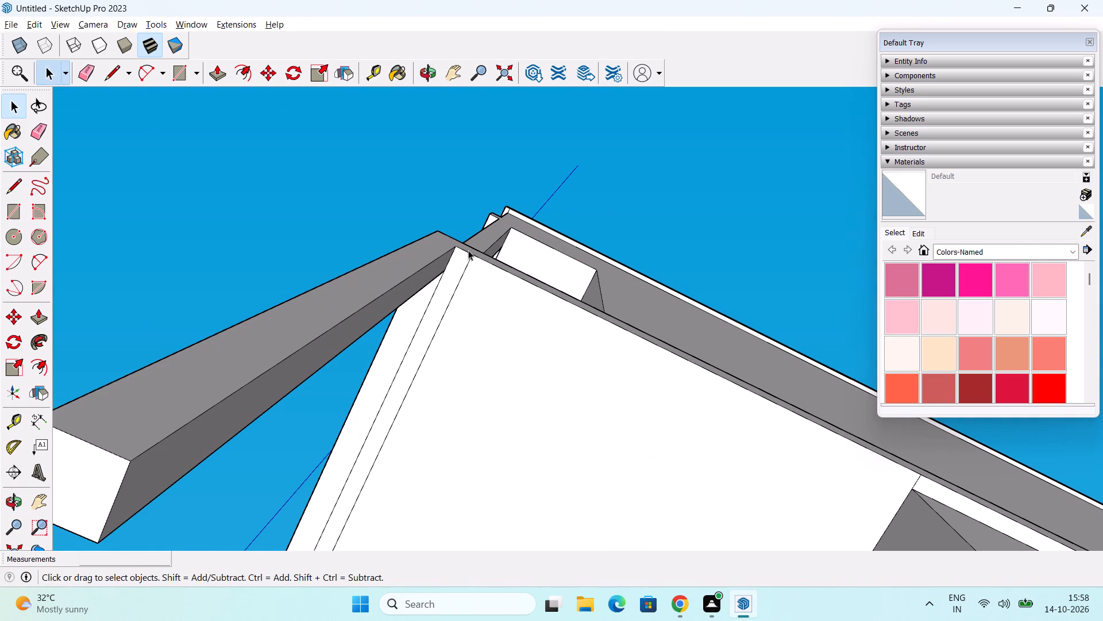
pyautogui.click(463, 250)
pyautogui.press('m')
pyautogui.scroll(2, 432, 279)
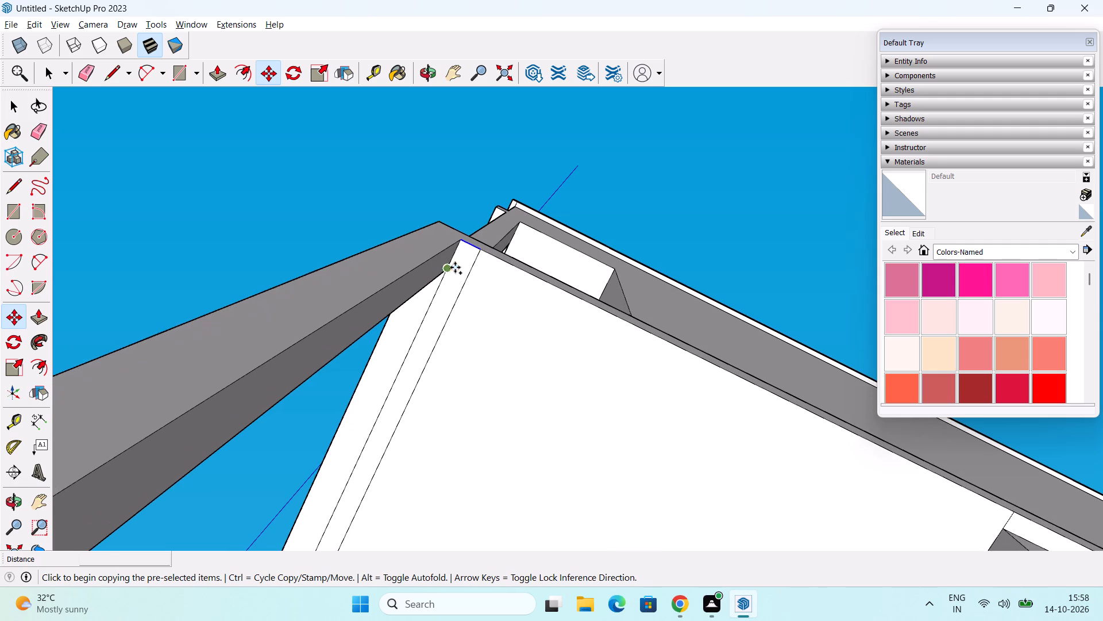
pyautogui.scroll(2, 455, 267)
pyautogui.click(465, 232)
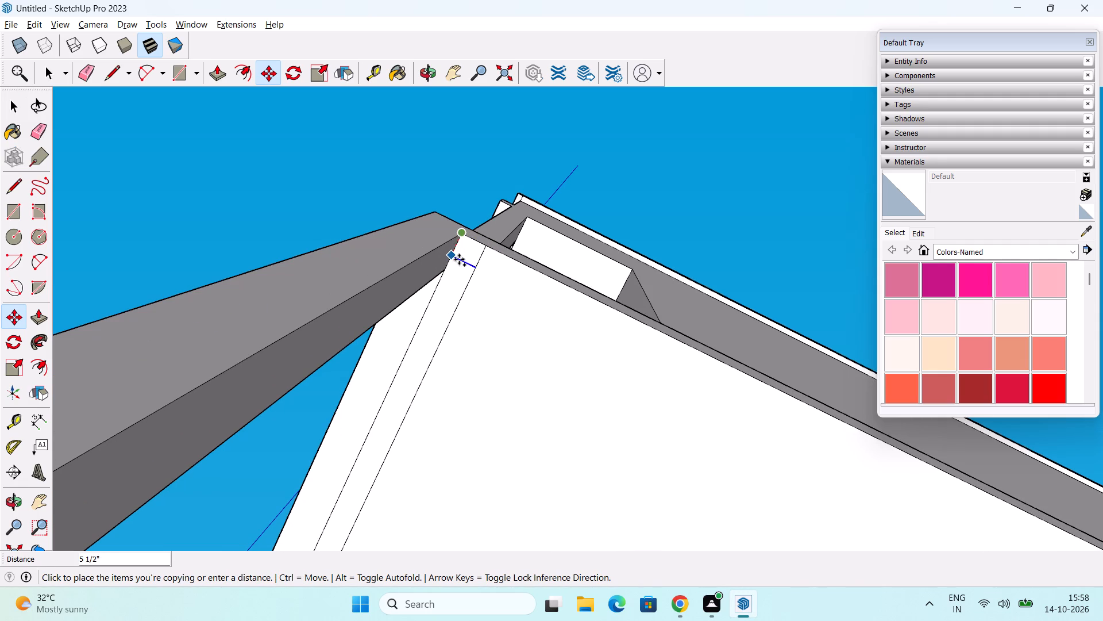
pyautogui.write('6"')
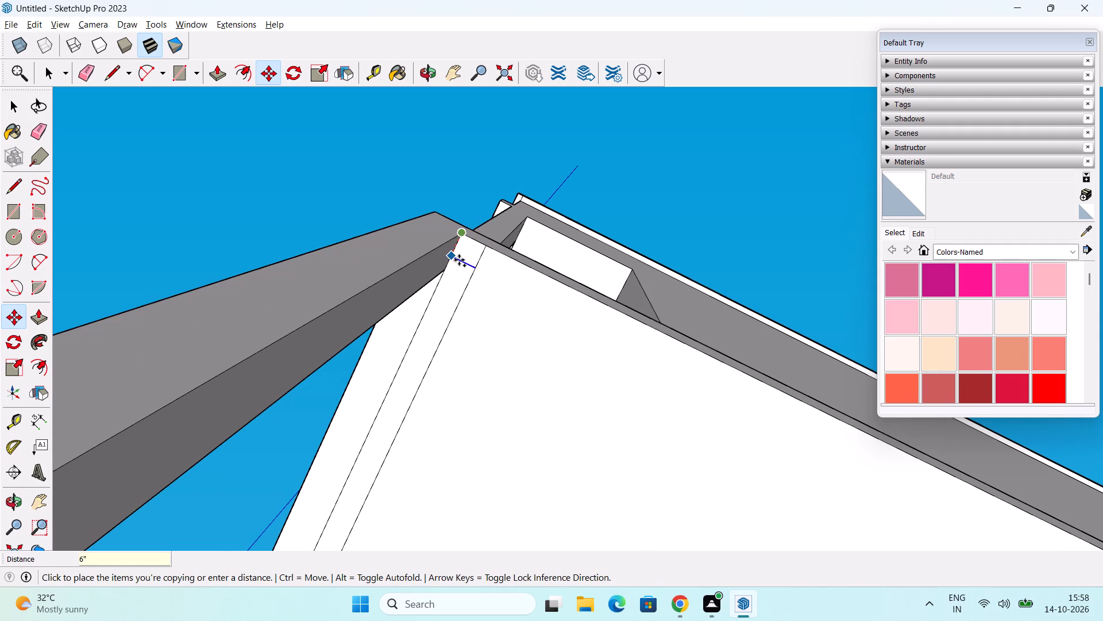
pyautogui.press('Return')
pyautogui.press('space')
# Draw a 14' 6" line along the soffit from the copied edge's inner end to the lower wall's corner, parallel to the side.
pyautogui.moveTo(502, 288); pyautogui.dragTo(509, 298, button='middle')
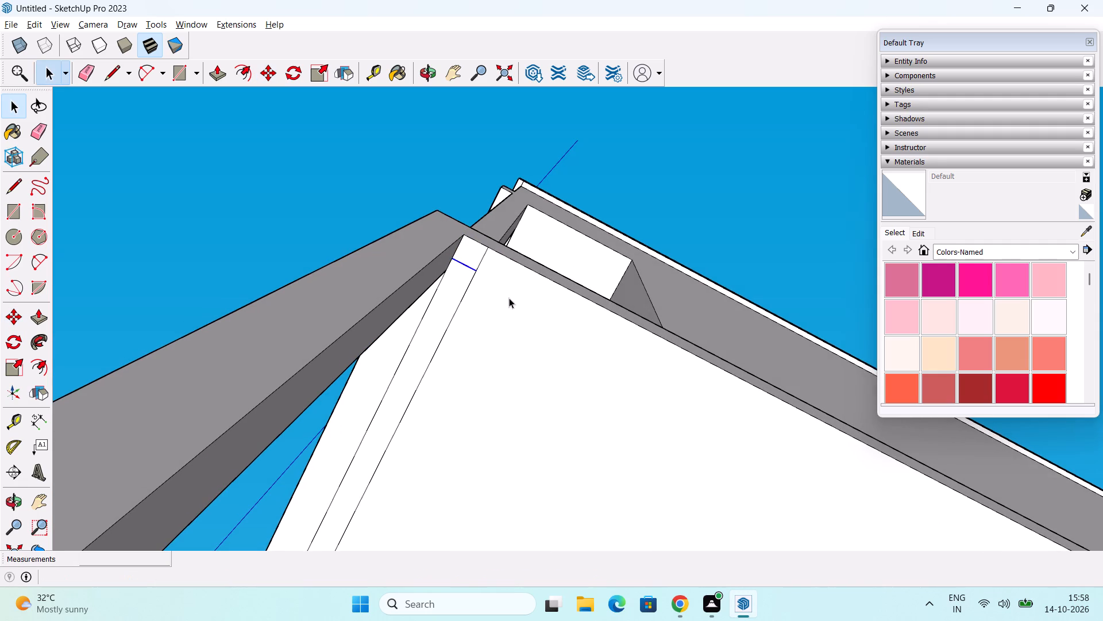
pyautogui.press('l')
pyautogui.click(475, 271)
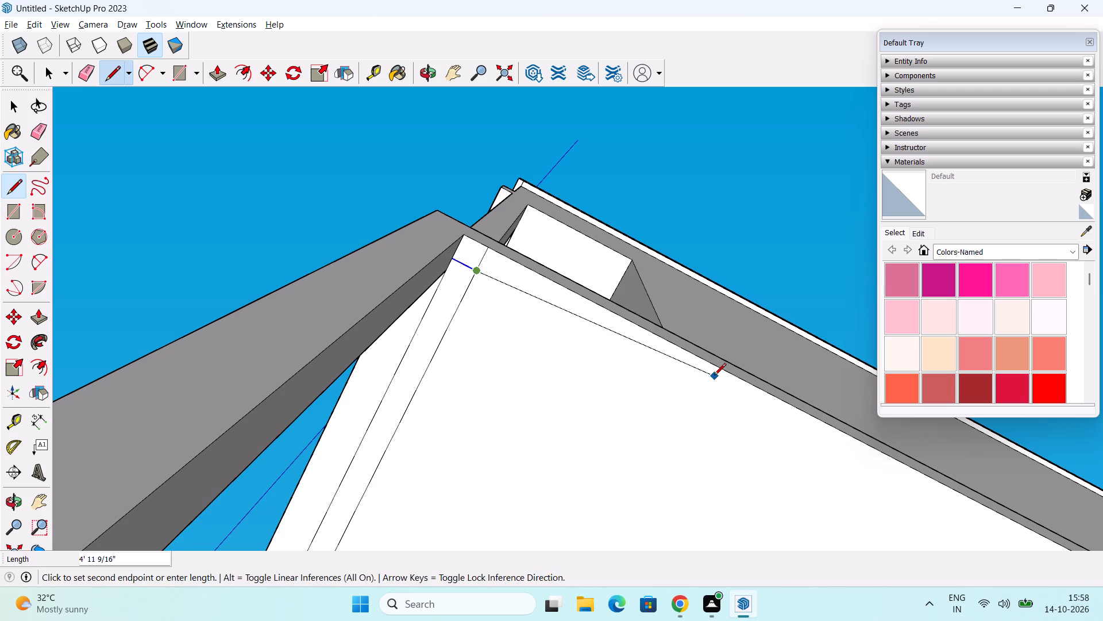
pyautogui.keyDown('shift'); pyautogui.moveTo(702, 374); pyautogui.dragTo(506, 298, button='middle'); pyautogui.keyUp('shift')
pyautogui.scroll(-2, 543, 310)
pyautogui.moveTo(656, 422); pyautogui.dragTo(560, 381, button='middle')
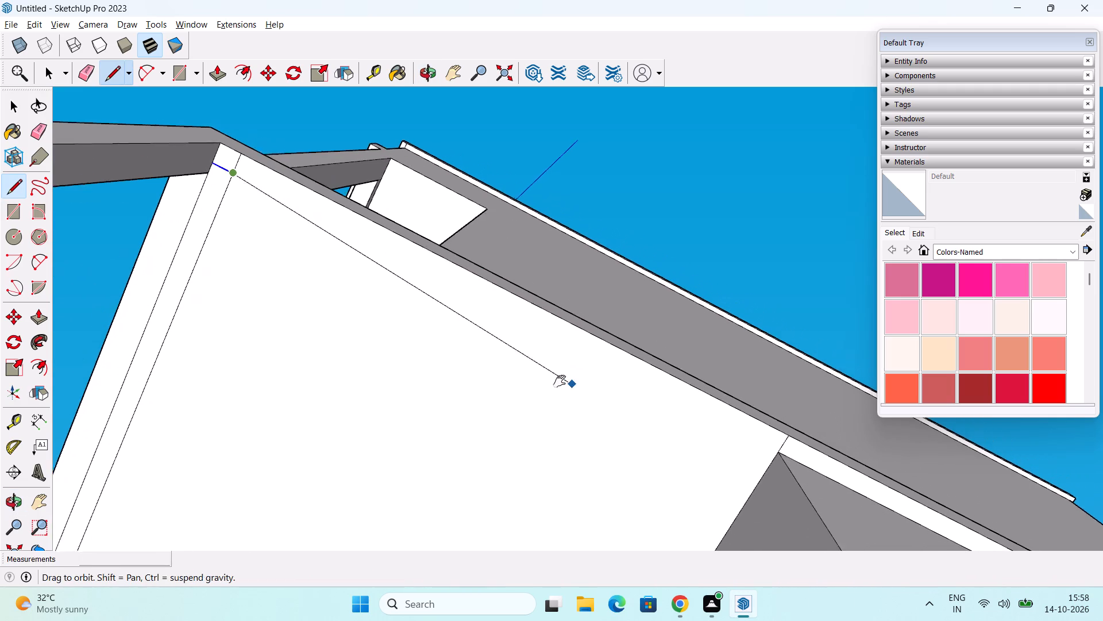
pyautogui.moveTo(560, 381); pyautogui.dragTo(547, 379, button='middle')
pyautogui.click(753, 450)
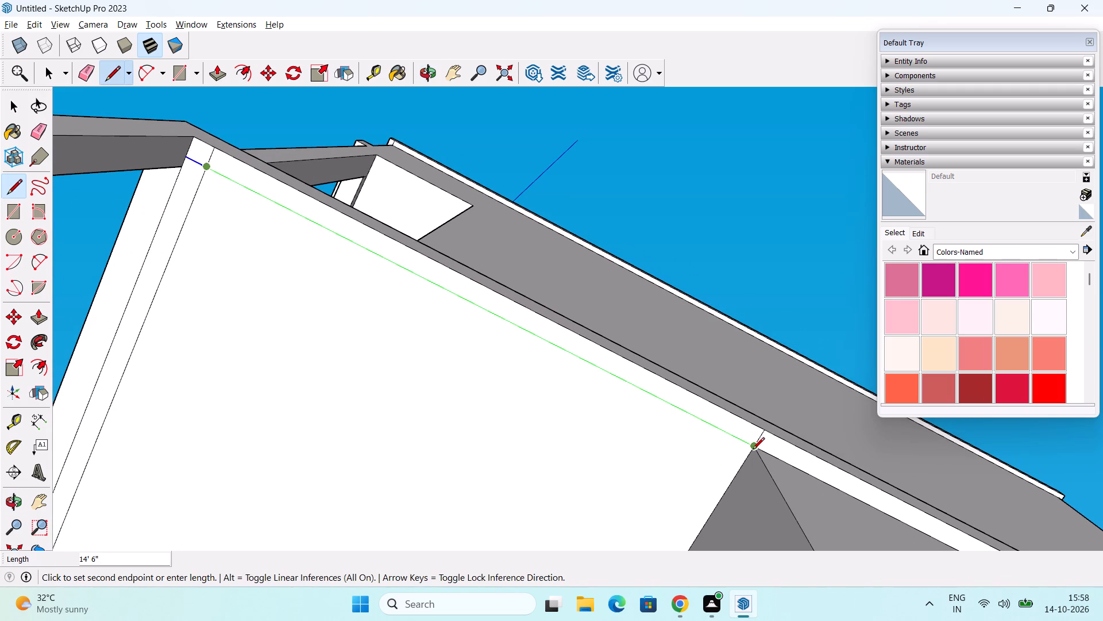
pyautogui.moveTo(661, 468); pyautogui.dragTo(669, 473, button='middle')
pyautogui.press('space')
pyautogui.scroll(-3, 340, 298)
pyautogui.moveTo(340, 315); pyautogui.dragTo(342, 399, button='middle')
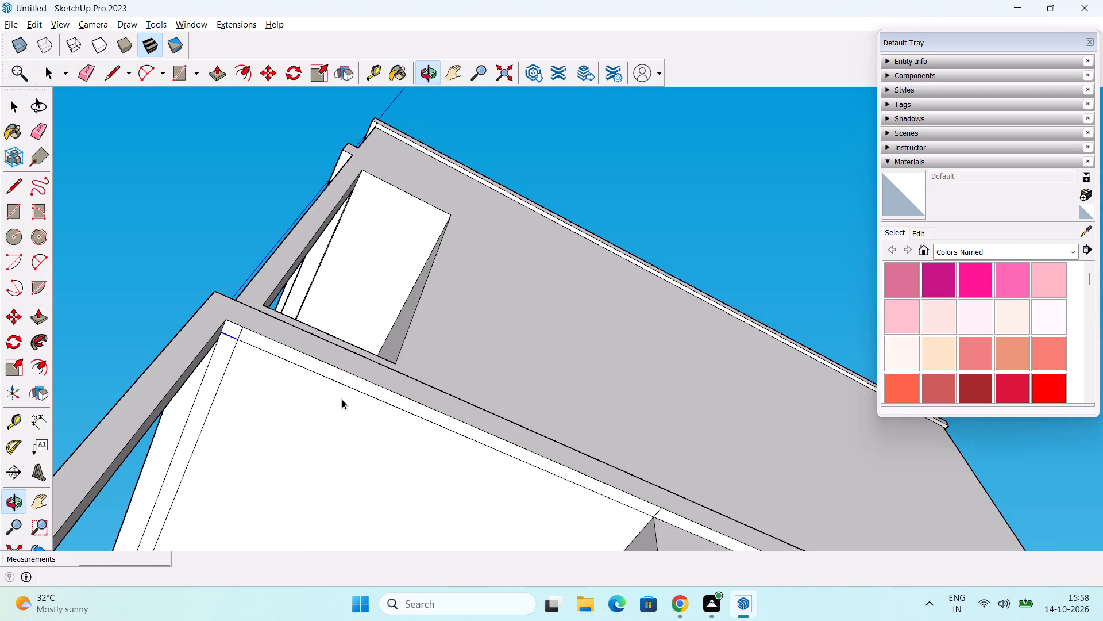
# Erase the short leftover edges linking the two parallel soffit lines at the corner beside the column.
pyautogui.scroll(5, 246, 340)
pyautogui.press('e')
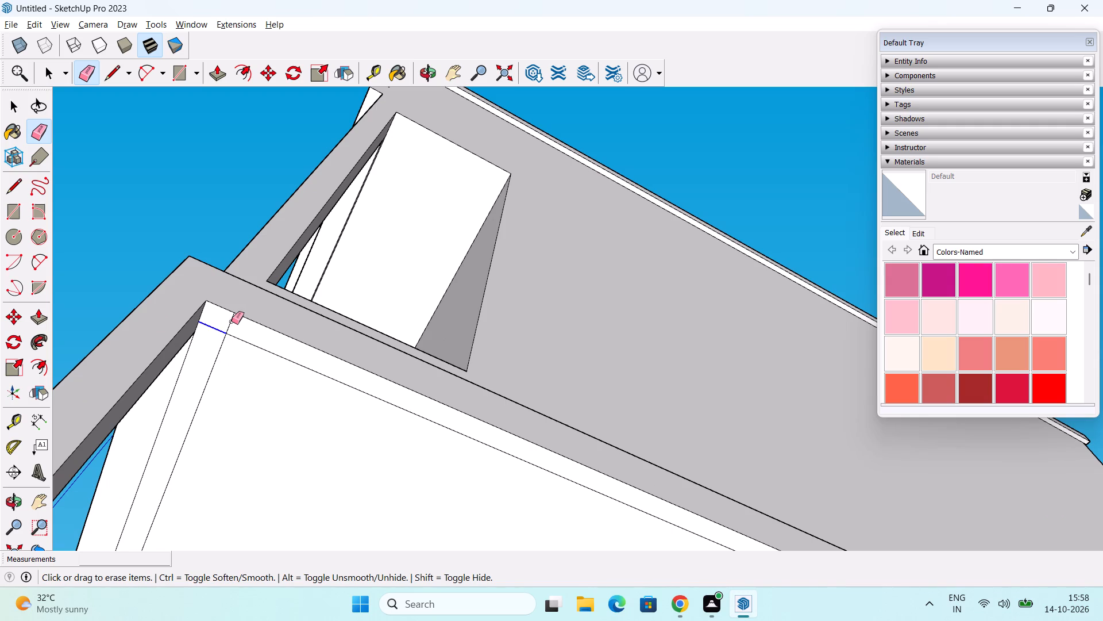
pyautogui.click(232, 321)
pyautogui.click(215, 331)
pyautogui.scroll(-3, 223, 328)
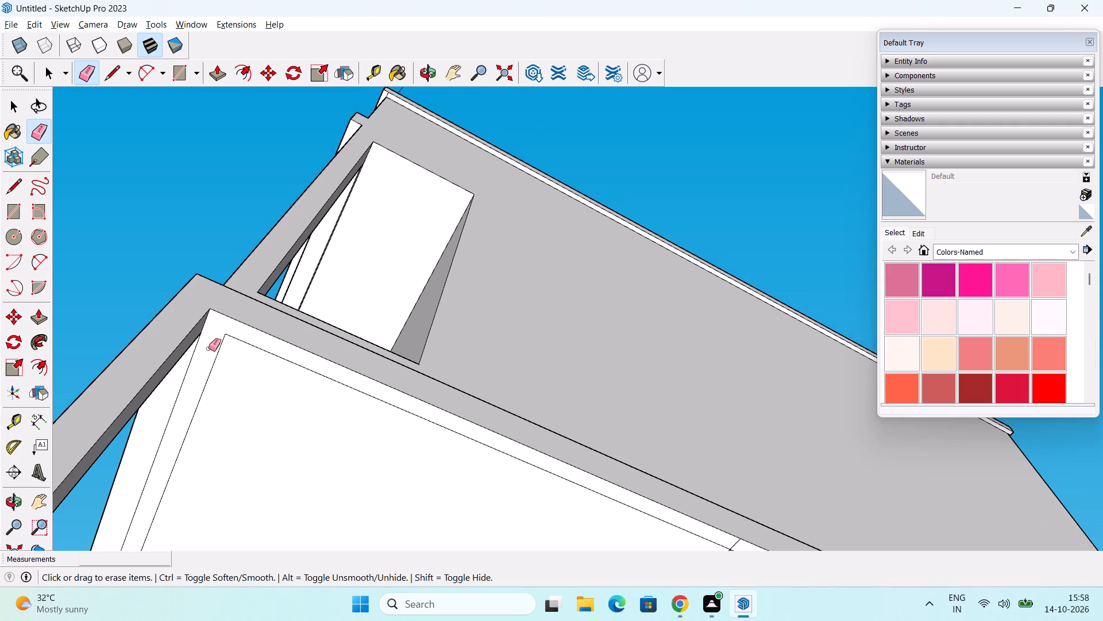
# Examine the corner column and the recess soffit around it from the front, the side and below.
pyautogui.moveTo(207, 390); pyautogui.dragTo(286, 286, button='middle')
pyautogui.scroll(-2, 287, 286)
pyautogui.moveTo(276, 328); pyautogui.dragTo(412, 354, button='middle')
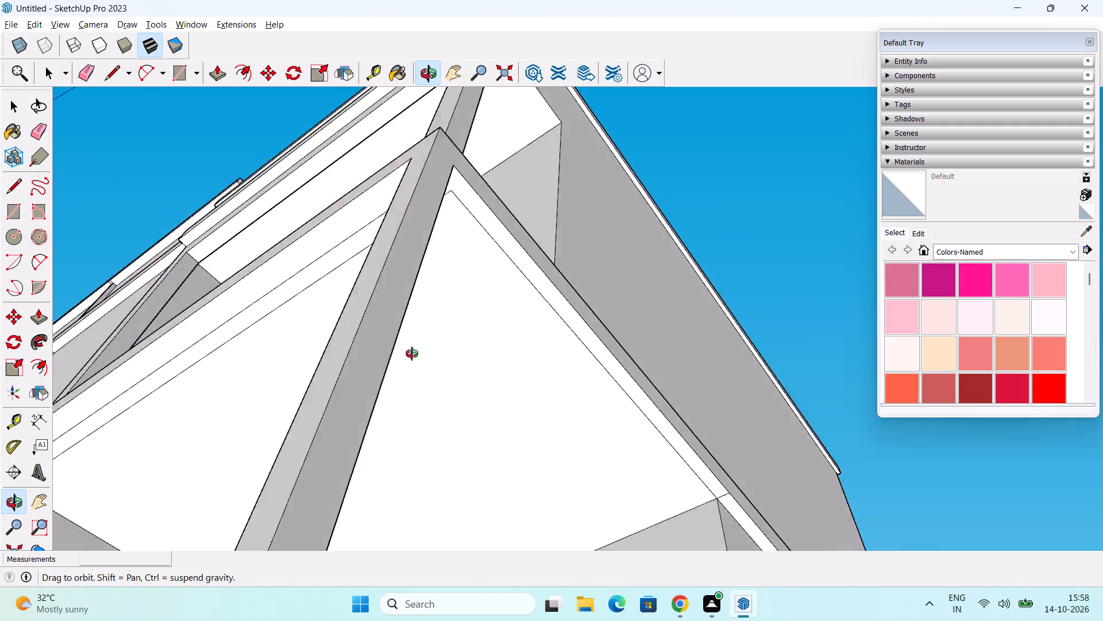
pyautogui.moveTo(412, 354); pyautogui.dragTo(538, 437, button='middle')
pyautogui.keyDown('shift'); pyautogui.moveTo(537, 429); pyautogui.dragTo(570, 441, button='middle'); pyautogui.keyUp('shift')
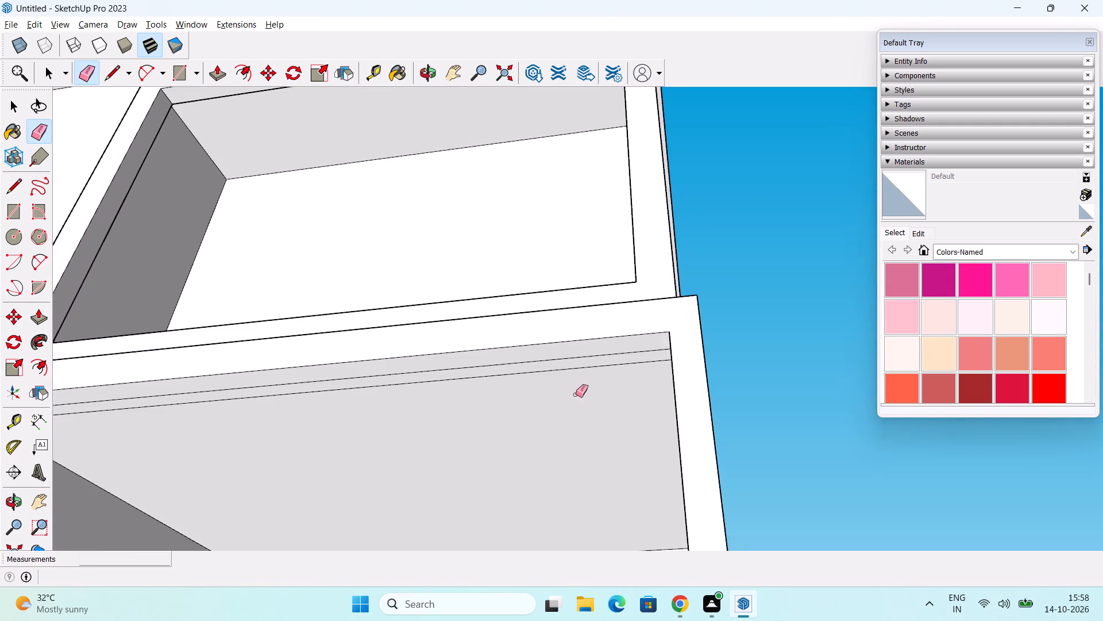
pyautogui.scroll(-2, 579, 388)
pyautogui.moveTo(587, 342); pyautogui.dragTo(578, 483, button='middle')
pyautogui.keyDown('shift'); pyautogui.moveTo(578, 483); pyautogui.dragTo(580, 404, button='middle'); pyautogui.keyUp('shift')
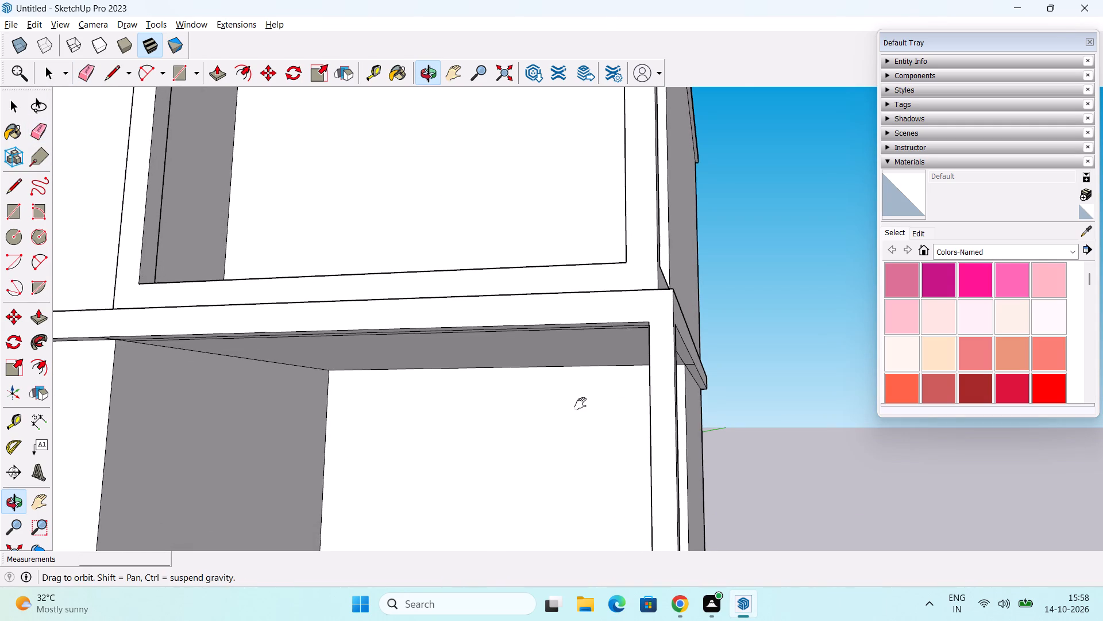
pyautogui.keyDown('shift'); pyautogui.moveTo(580, 404); pyautogui.dragTo(588, 351, button='middle'); pyautogui.keyUp('shift')
pyautogui.moveTo(364, 385); pyautogui.dragTo(380, 347, button='middle')
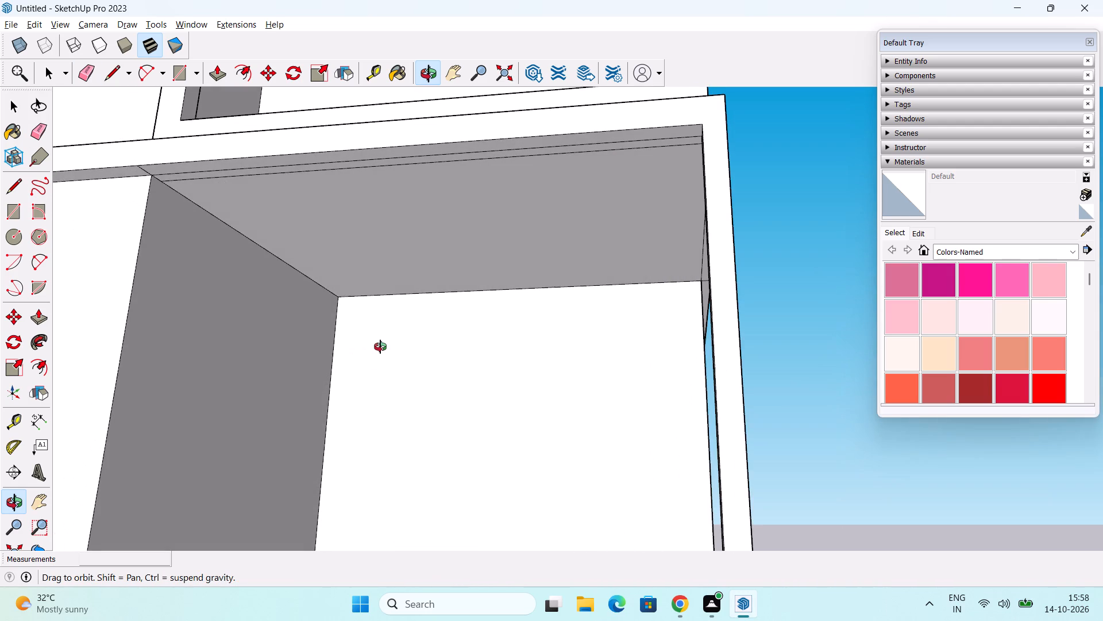
pyautogui.moveTo(380, 347); pyautogui.dragTo(367, 367, button='middle')
pyautogui.moveTo(442, 367); pyautogui.dragTo(377, 347, button='middle')
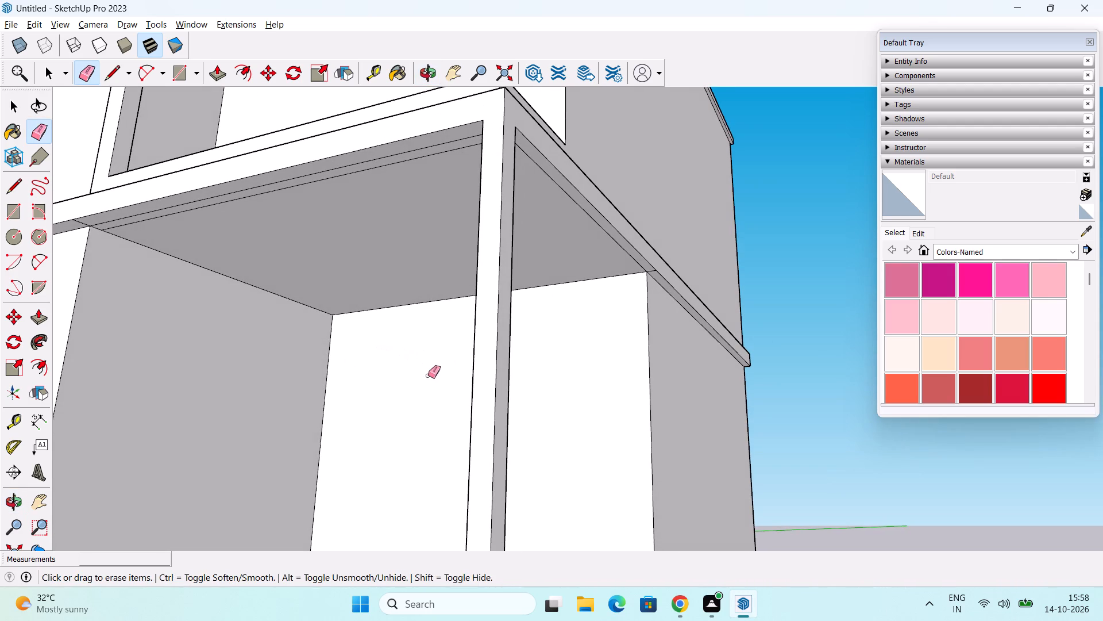
# Push/Pull the corner column's bottom face 15' up to the soffit to remove the column.
pyautogui.moveTo(435, 378); pyautogui.dragTo(429, 339, button='middle')
pyautogui.scroll(-2, 438, 331)
pyautogui.moveTo(426, 510); pyautogui.dragTo(434, 469, button='middle')
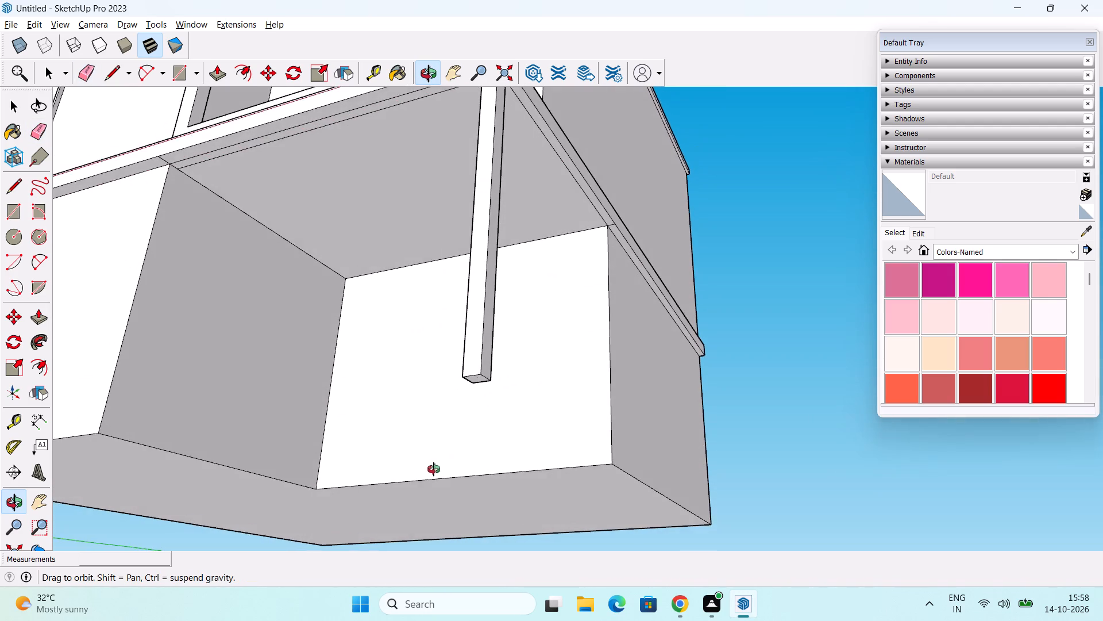
pyautogui.moveTo(434, 469); pyautogui.dragTo(434, 467, button='middle')
pyautogui.scroll(-1, 442, 471)
pyautogui.scroll(1, 458, 474)
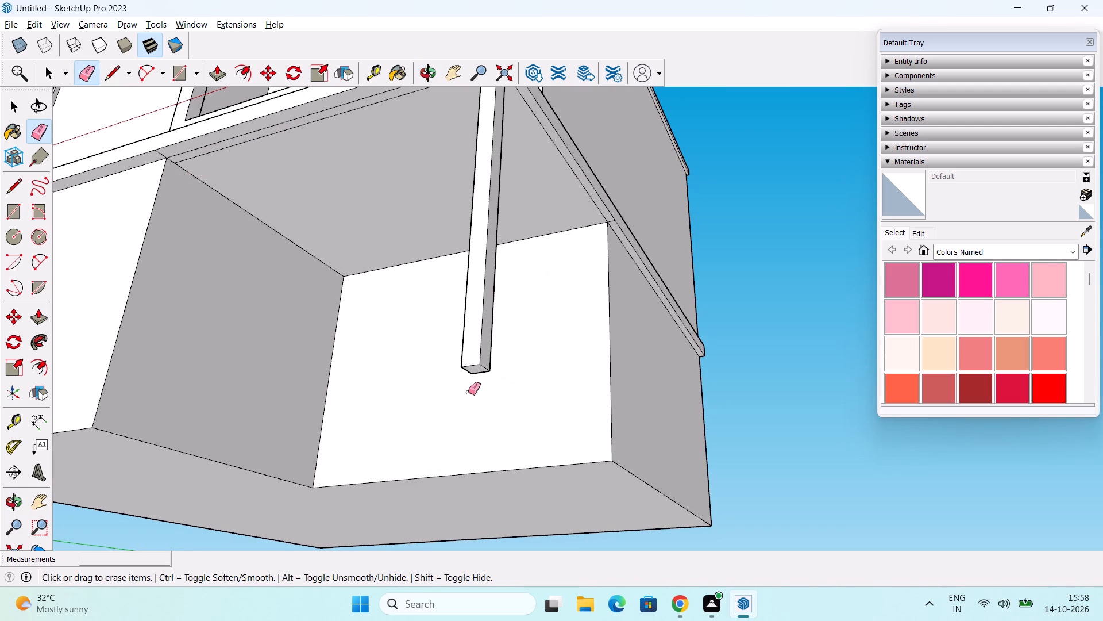
pyautogui.press('space')
pyautogui.press('p')
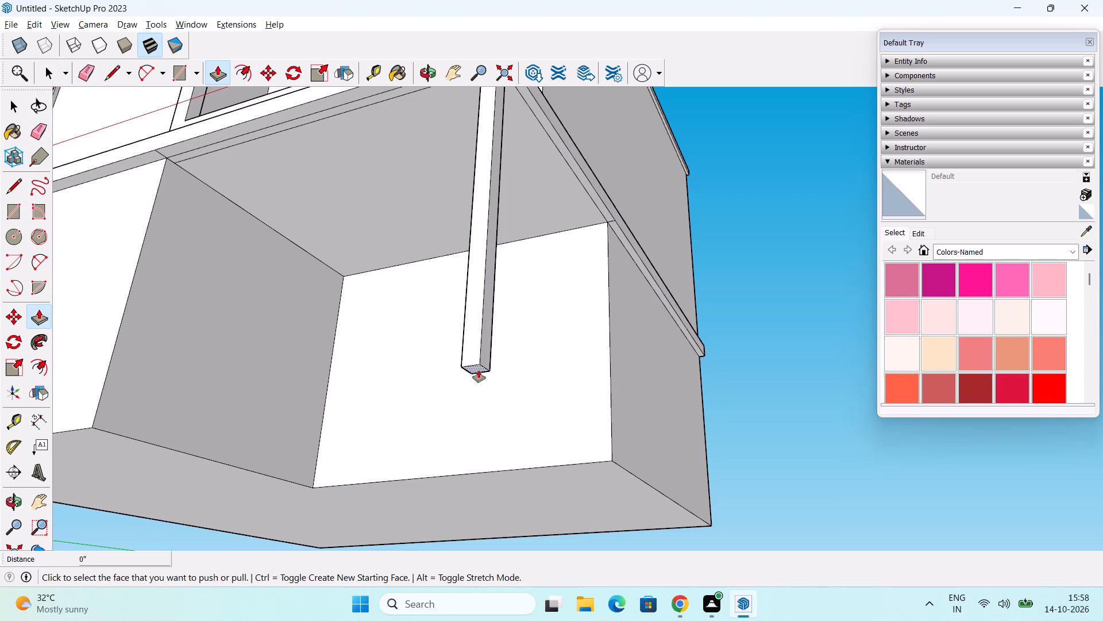
pyautogui.click(479, 370)
pyautogui.moveTo(474, 248); pyautogui.dragTo(496, 534, button='middle')
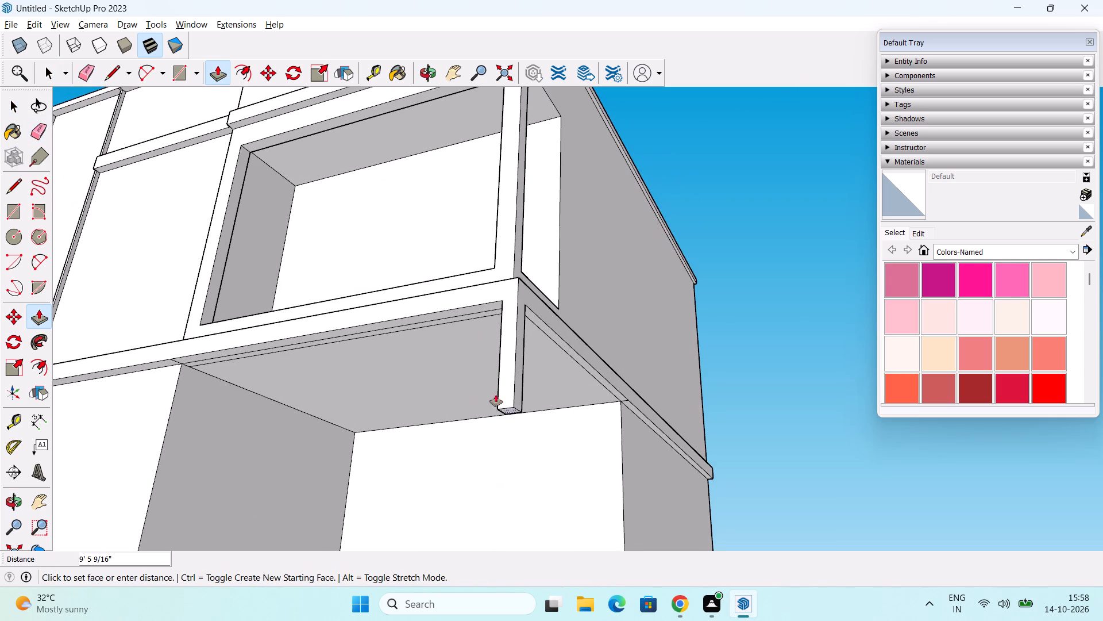
pyautogui.click(485, 304)
# Delete the short leftover edge of the column's footprint at the soffit corner.
pyautogui.moveTo(501, 350); pyautogui.dragTo(484, 341, button='middle')
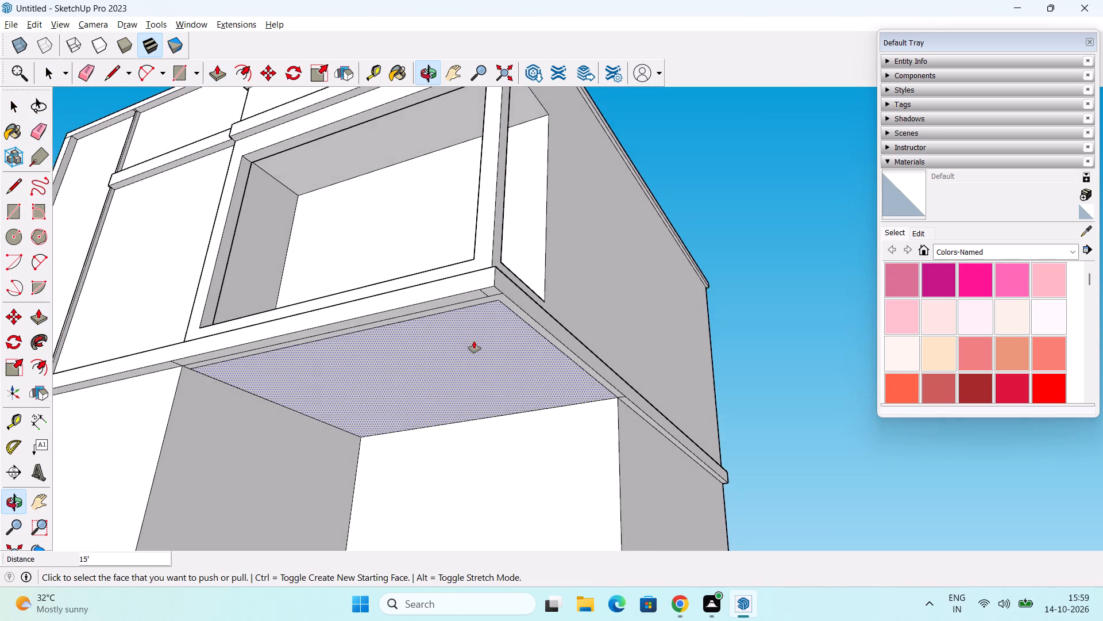
pyautogui.scroll(2, 463, 344)
pyautogui.moveTo(463, 344); pyautogui.dragTo(410, 351, button='middle')
pyautogui.scroll(4, 443, 307)
pyautogui.moveTo(403, 335); pyautogui.dragTo(363, 296, button='middle')
pyautogui.press('space')
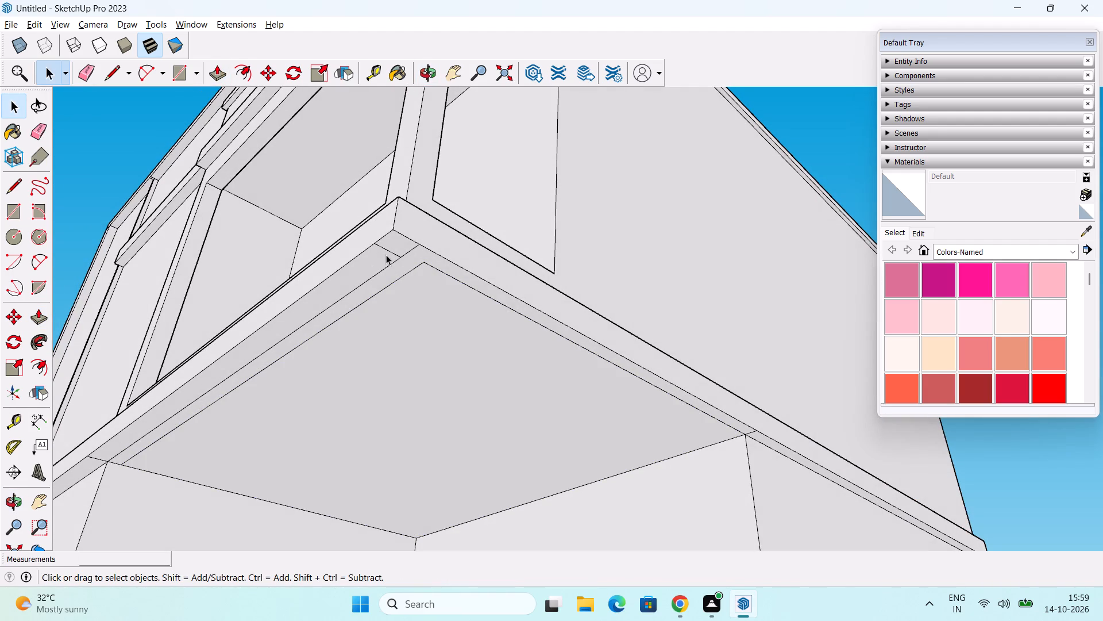
pyautogui.click(393, 251)
pyautogui.press('Delete')
# Draw a 9" by 9" square on the soffit, inward from where the outer front line meets the side edge.
pyautogui.moveTo(410, 347); pyautogui.dragTo(370, 325, button='middle')
pyautogui.click(14, 218)
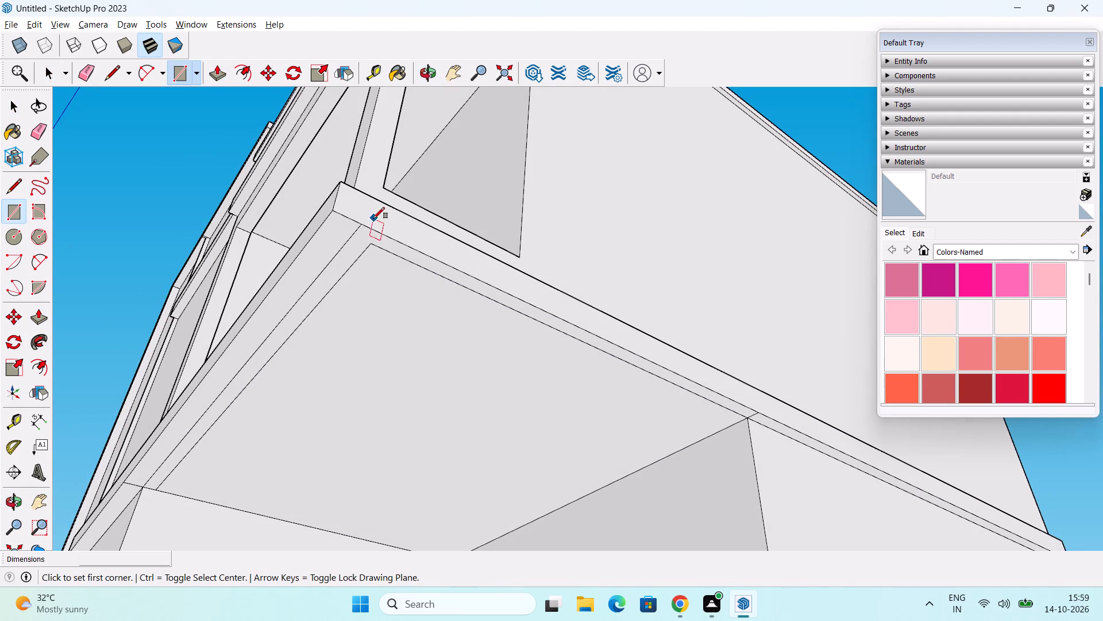
pyautogui.moveTo(357, 238); pyautogui.dragTo(489, 190, button='middle')
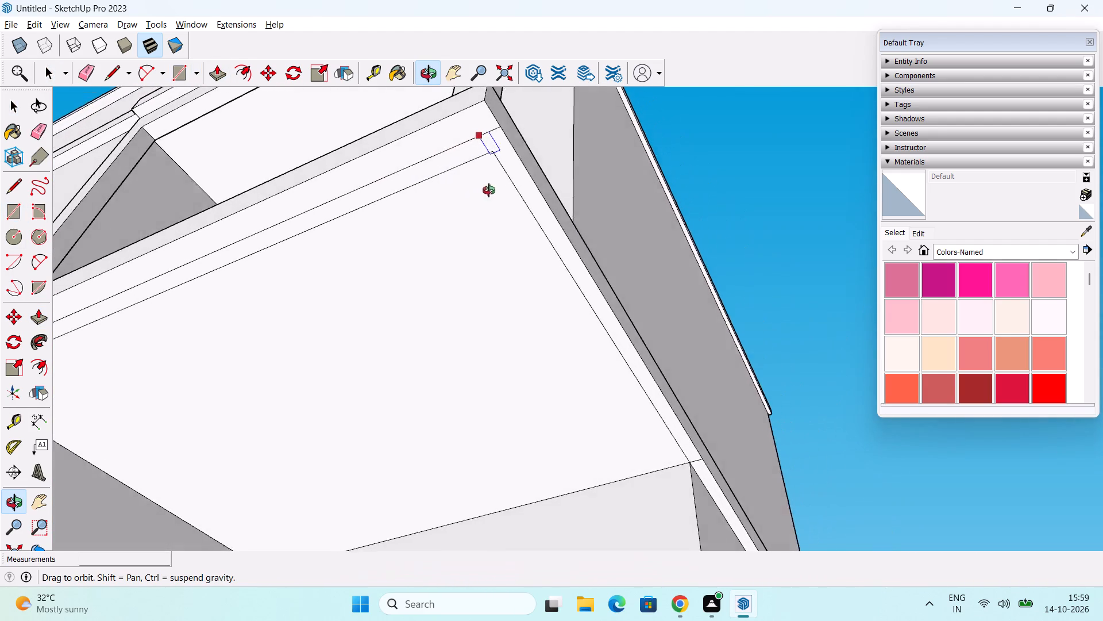
pyautogui.moveTo(489, 190); pyautogui.dragTo(501, 189, button='middle')
pyautogui.scroll(4, 509, 165)
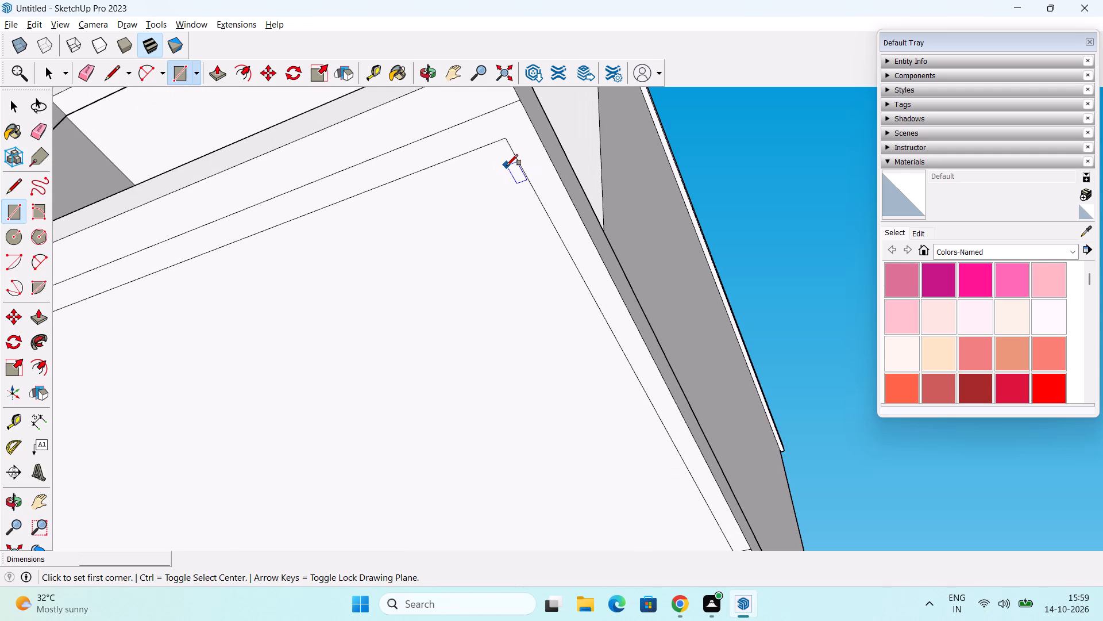
pyautogui.moveTo(504, 166); pyautogui.dragTo(485, 185, button='middle')
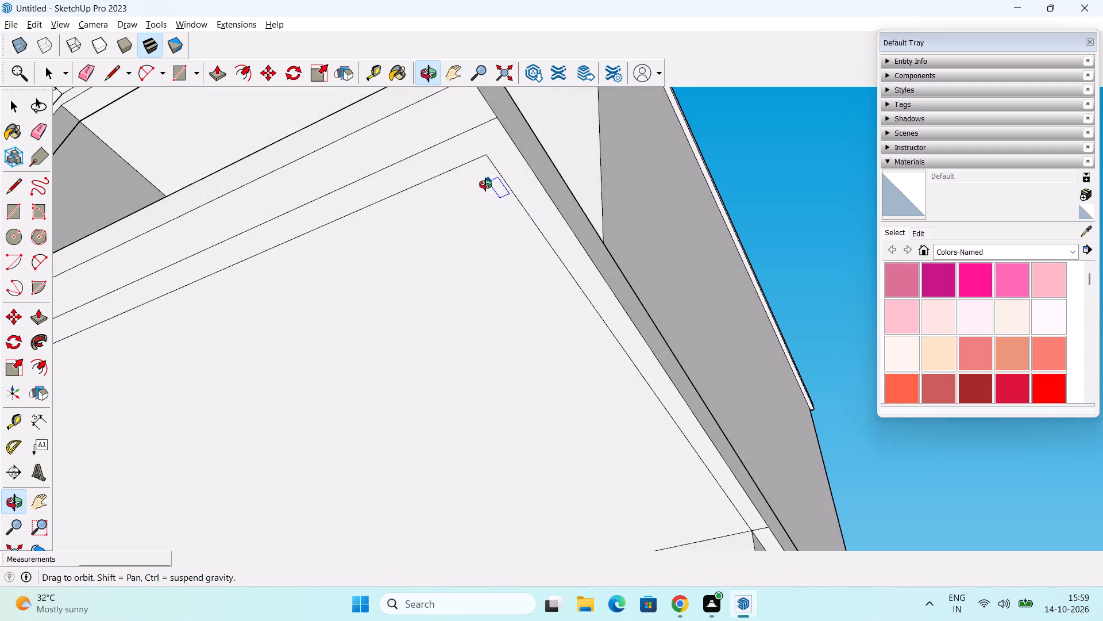
pyautogui.moveTo(485, 185); pyautogui.dragTo(485, 189, button='middle')
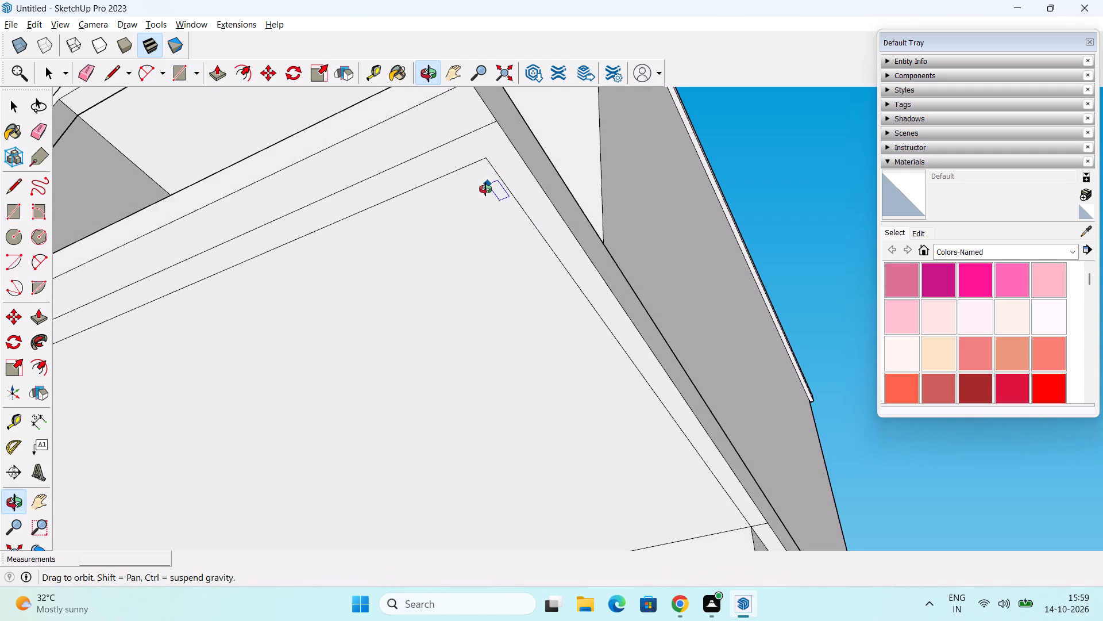
pyautogui.moveTo(485, 189); pyautogui.dragTo(501, 232, button='middle')
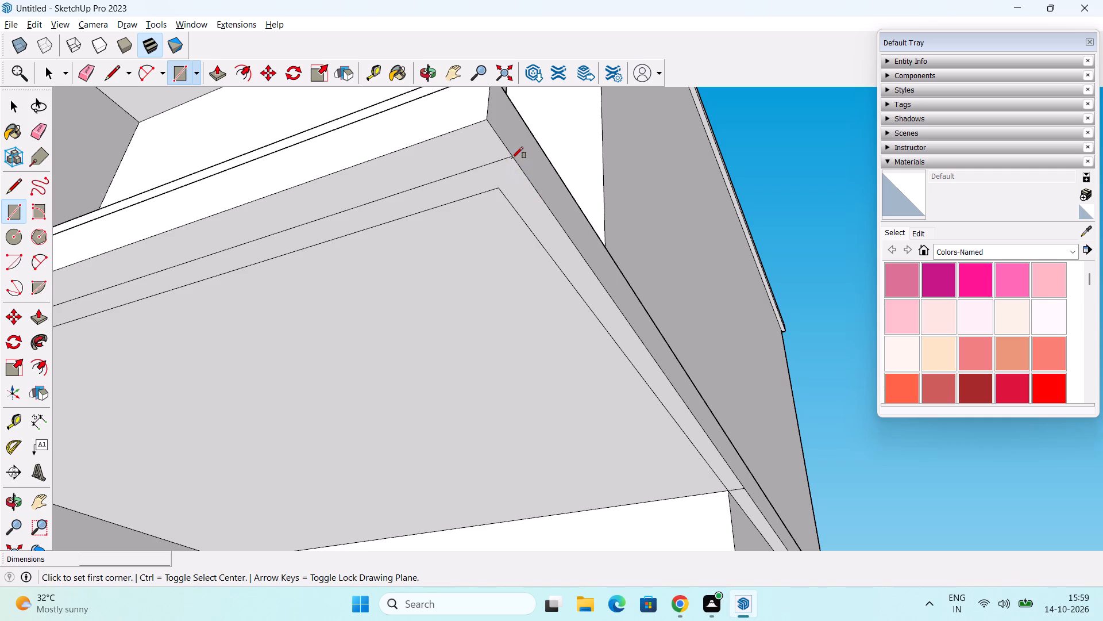
pyautogui.click(514, 157)
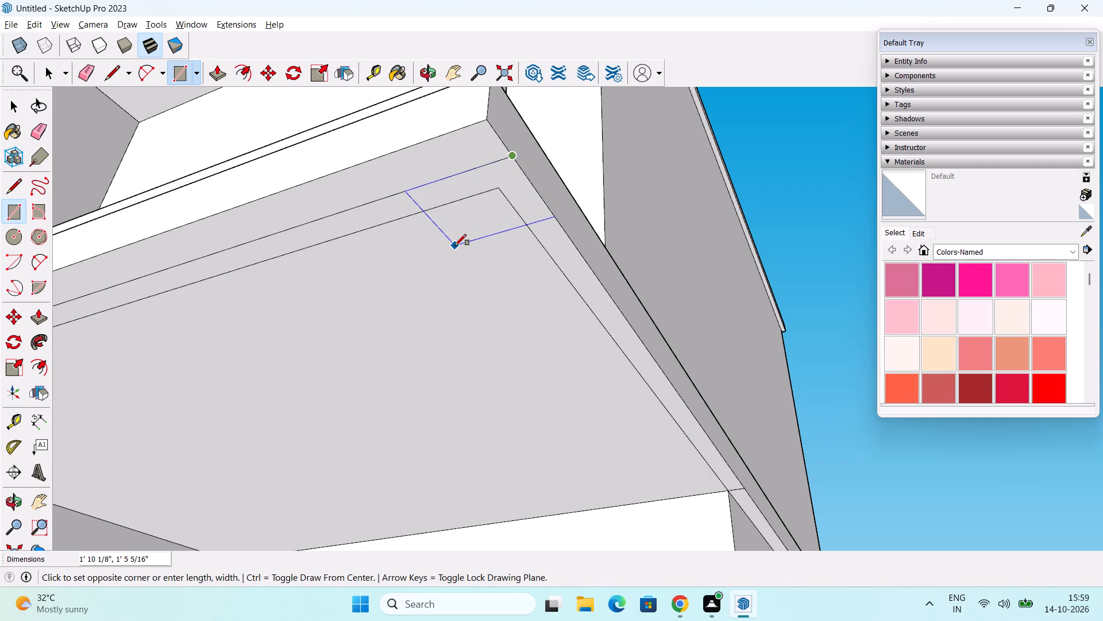
pyautogui.write('9"')
pyautogui.write(',9"')
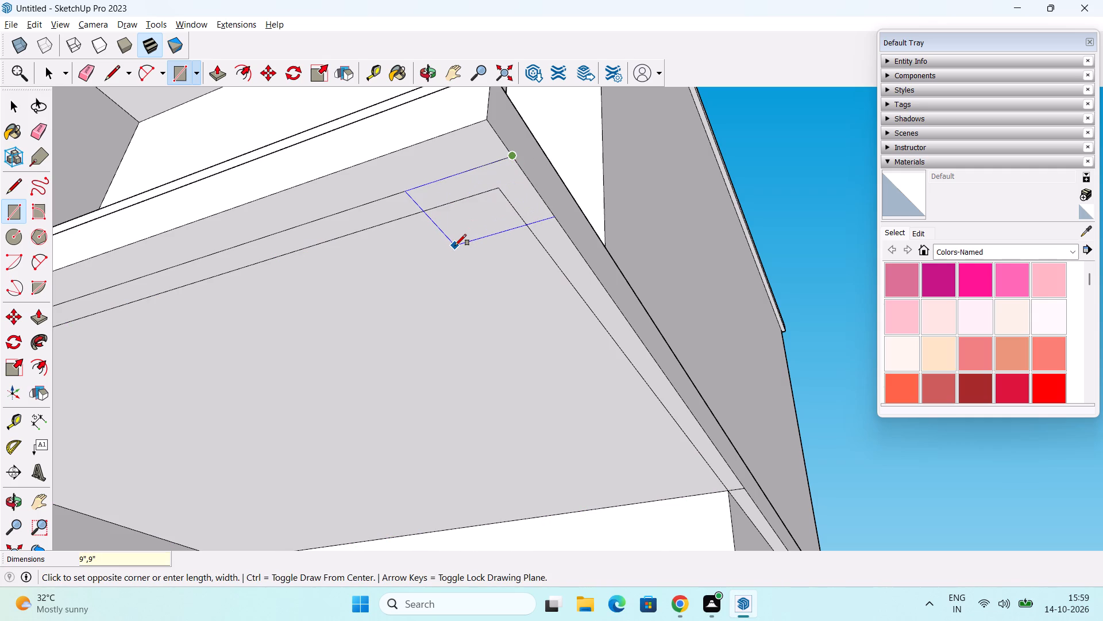
pyautogui.press('Return')
pyautogui.press('space')
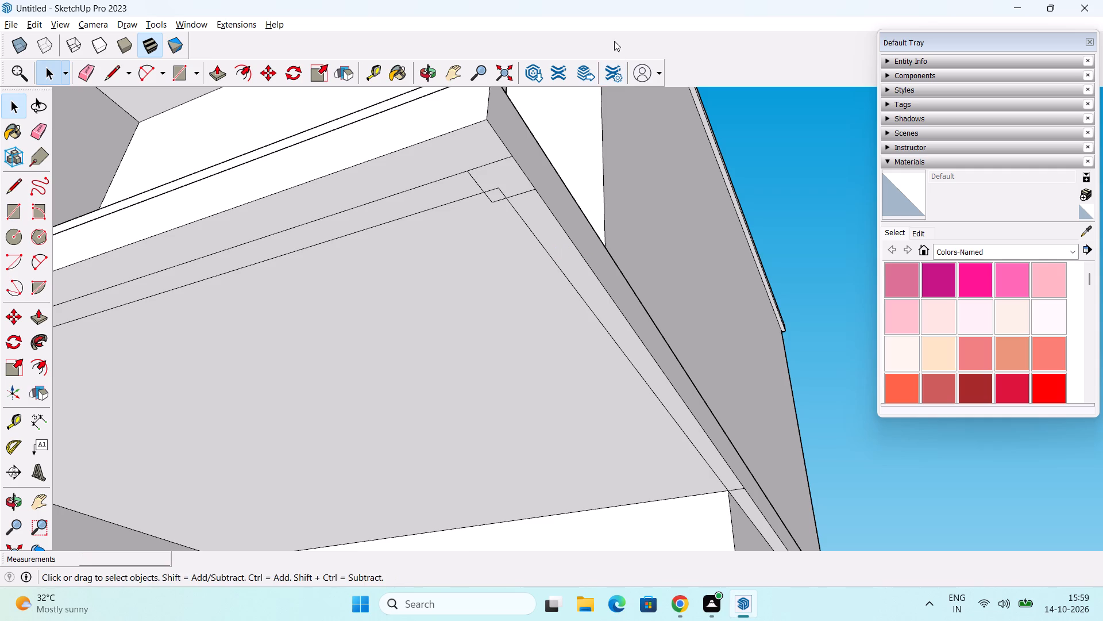
# Erase the two inset line segments that cross inside the 9" square.
pyautogui.press('e')
pyautogui.scroll(4, 487, 213)
pyautogui.moveTo(491, 180); pyautogui.dragTo(496, 180)
pyautogui.click(509, 185)
pyautogui.press('space')
# Push/Pull the 9" square down 15' to the base of the lower walls to form the corner column.
pyautogui.press('p')
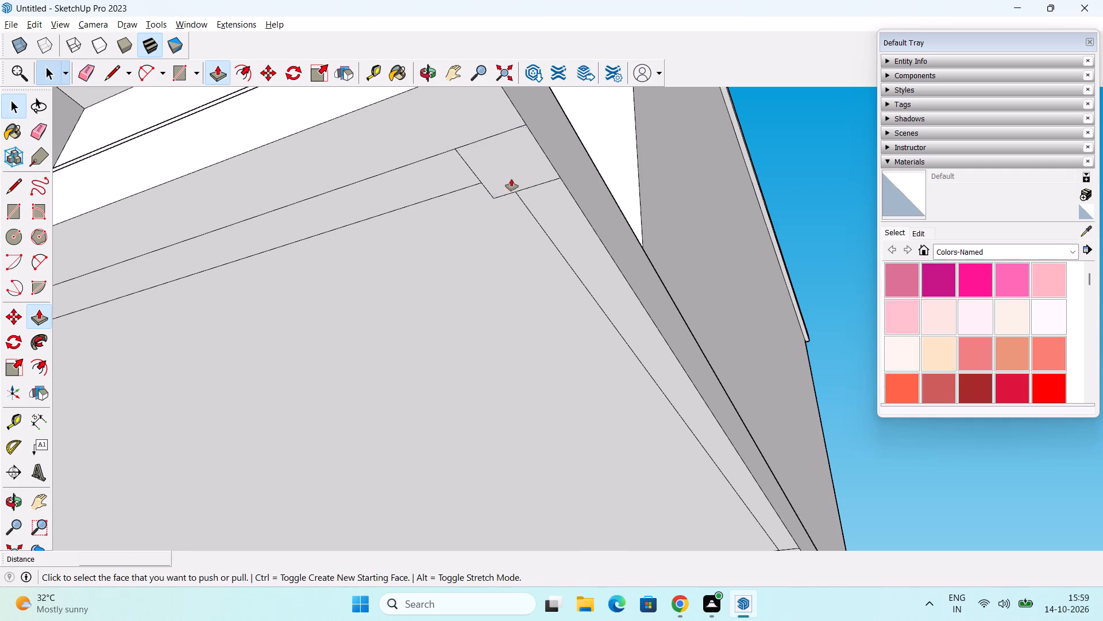
pyautogui.click(507, 168)
pyautogui.scroll(-9, 512, 226)
pyautogui.moveTo(519, 377); pyautogui.dragTo(518, 359, button='middle')
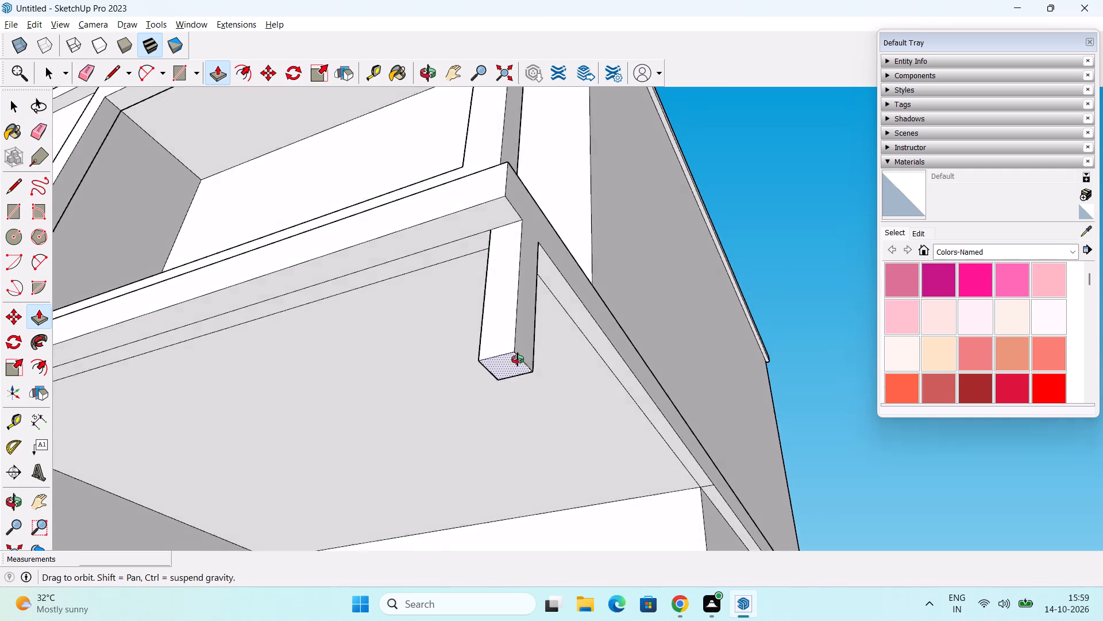
pyautogui.moveTo(518, 359); pyautogui.dragTo(539, 166, button='middle')
pyautogui.scroll(-3, 547, 144)
pyautogui.moveTo(529, 218); pyautogui.dragTo(482, 383, button='middle')
pyautogui.keyDown('shift'); pyautogui.moveTo(482, 382); pyautogui.dragTo(522, 247, button='middle'); pyautogui.keyUp('shift')
pyautogui.moveTo(533, 236); pyautogui.dragTo(498, 371, button='middle')
pyautogui.keyDown('shift'); pyautogui.moveTo(498, 372); pyautogui.dragTo(537, 228, button='middle'); pyautogui.keyUp('shift')
pyautogui.moveTo(534, 361); pyautogui.dragTo(560, 213, button='middle')
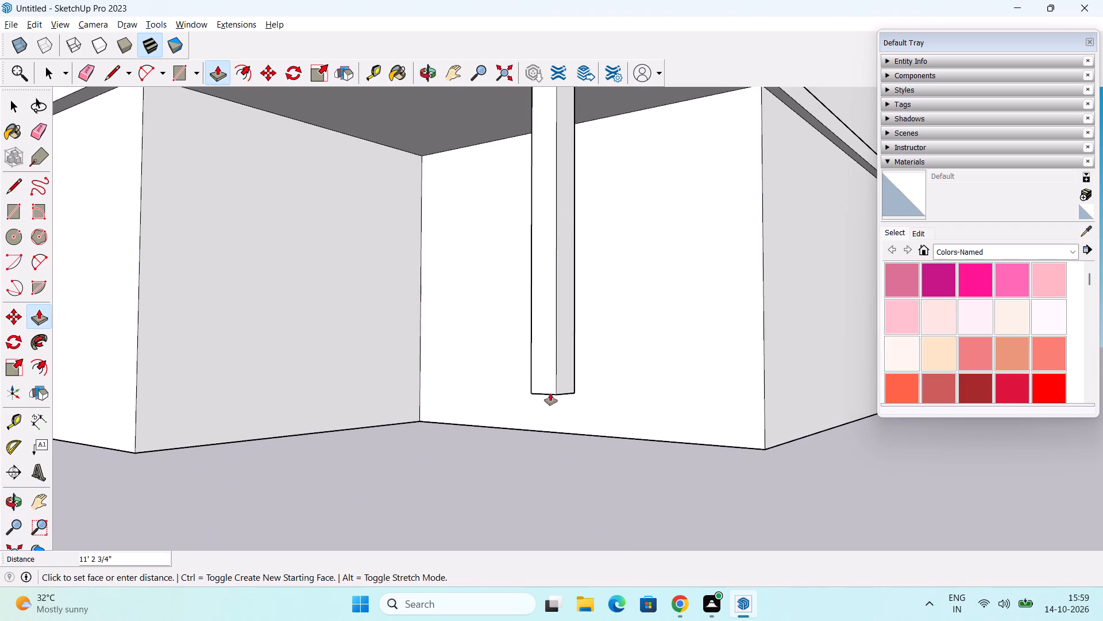
pyautogui.moveTo(550, 393); pyautogui.dragTo(550, 289, button='middle')
pyautogui.scroll(-6, 564, 305)
pyautogui.moveTo(550, 356); pyautogui.dragTo(519, 422, button='middle')
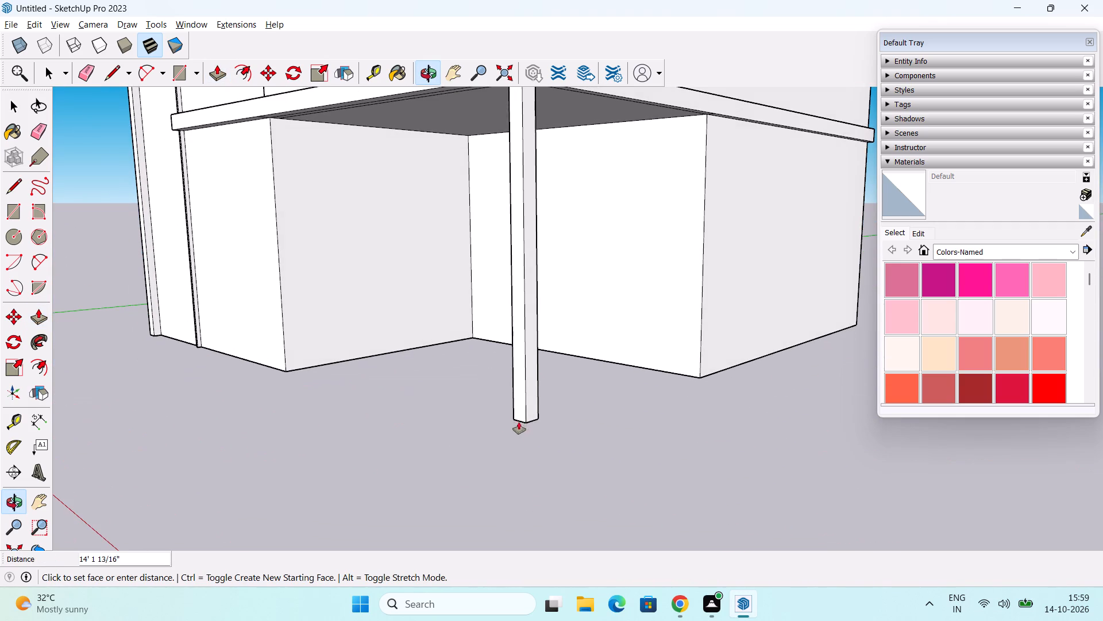
pyautogui.moveTo(519, 422); pyautogui.dragTo(519, 422, button='middle')
pyautogui.click(705, 377)
pyautogui.scroll(-2, 530, 369)
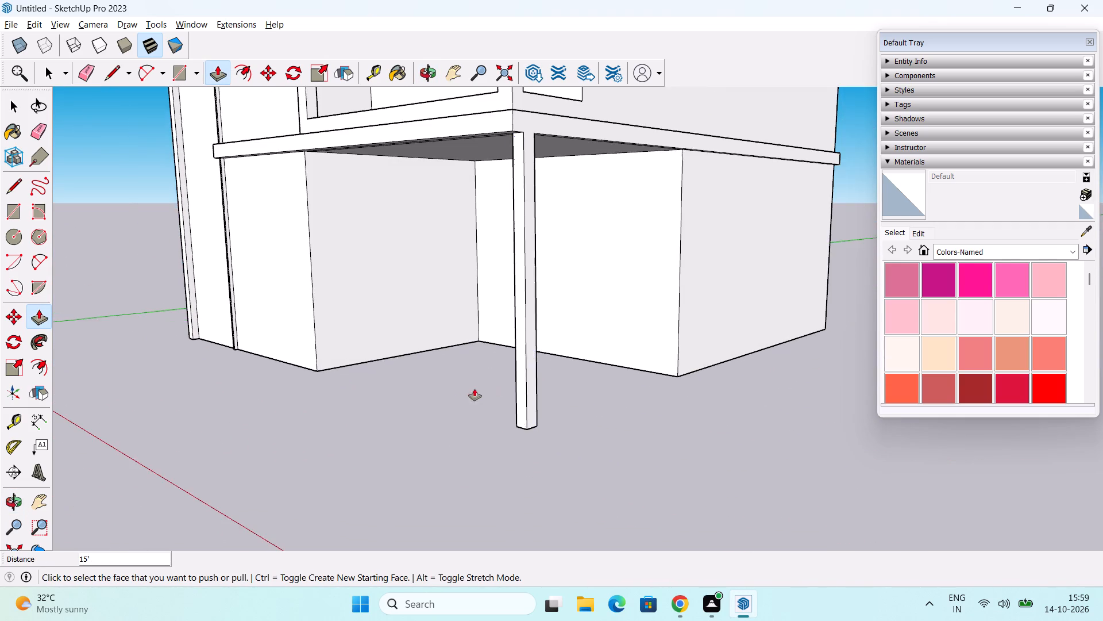
# Push/Pull the narrow soffit strip between the parallel lines down 6", and change the depth to 9".
pyautogui.moveTo(476, 371); pyautogui.dragTo(685, 359, button='middle')
pyautogui.moveTo(608, 304); pyautogui.dragTo(516, 218, button='middle')
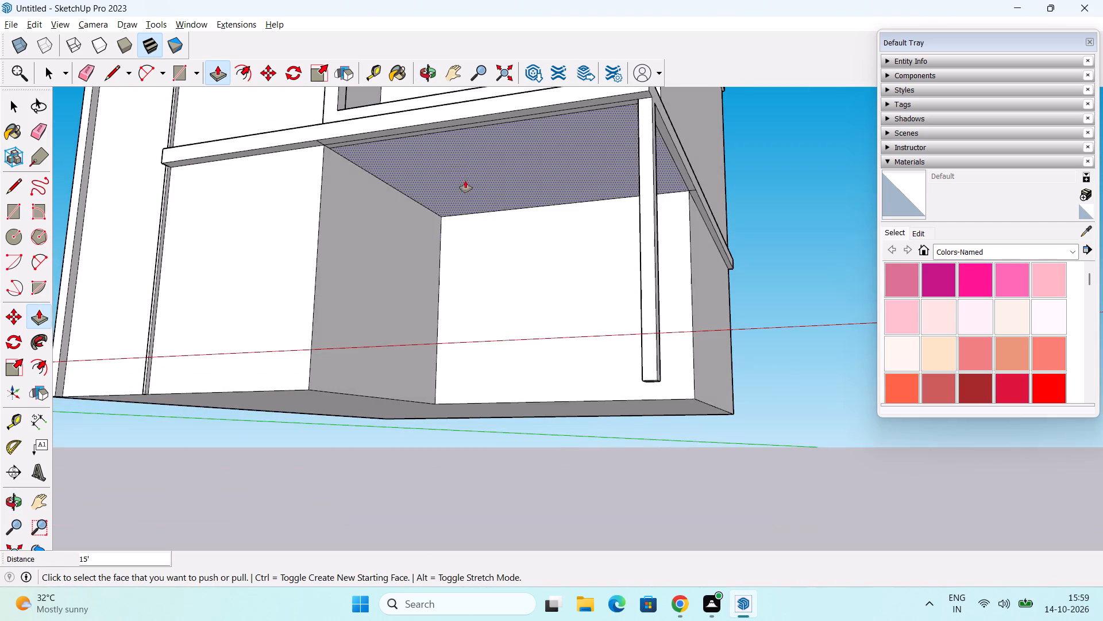
pyautogui.scroll(2, 459, 159)
pyautogui.keyDown('shift'); pyautogui.moveTo(450, 156); pyautogui.dragTo(415, 318, button='middle'); pyautogui.keyUp('shift')
pyautogui.moveTo(394, 354); pyautogui.dragTo(395, 250, button='middle')
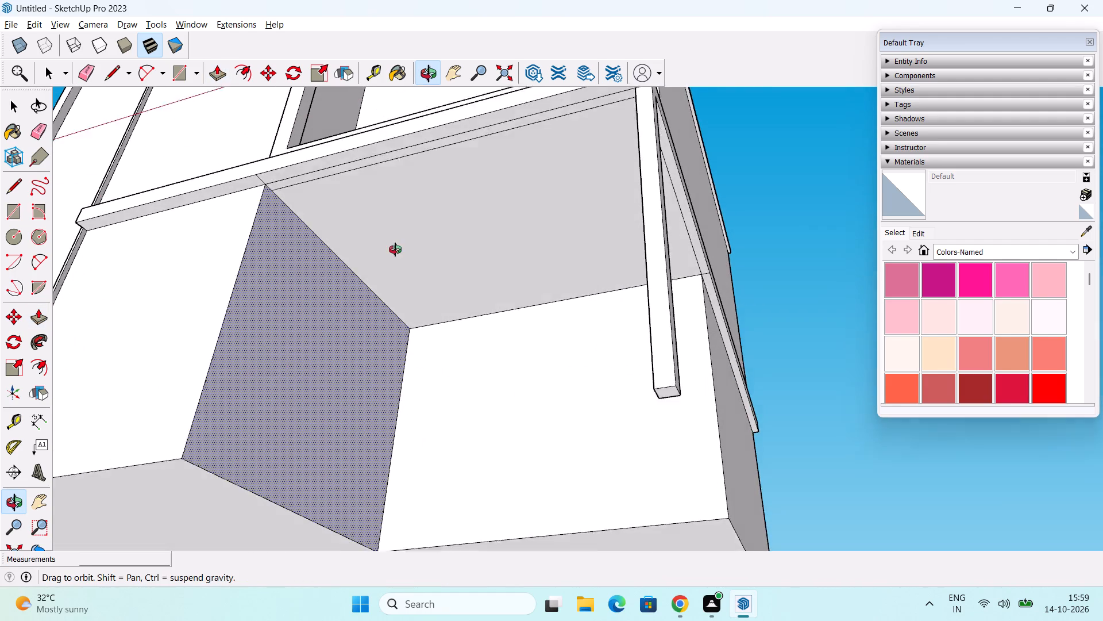
pyautogui.moveTo(395, 250); pyautogui.dragTo(396, 254, button='middle')
pyautogui.scroll(4, 289, 167)
pyautogui.moveTo(319, 208); pyautogui.dragTo(350, 388, button='middle')
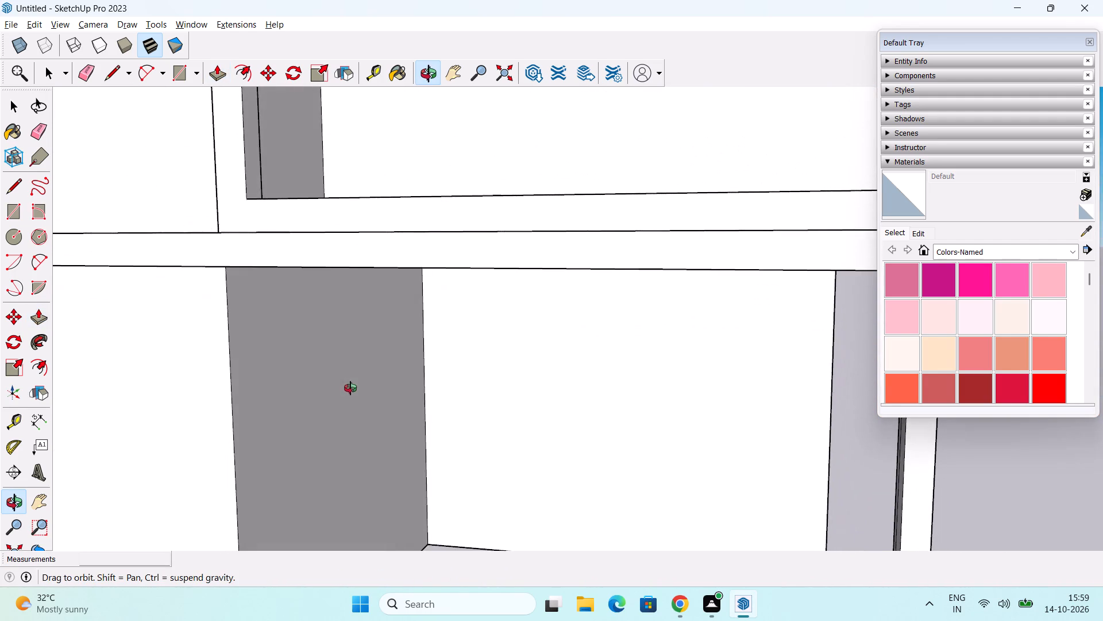
pyautogui.moveTo(350, 388); pyautogui.dragTo(340, 290, button='middle')
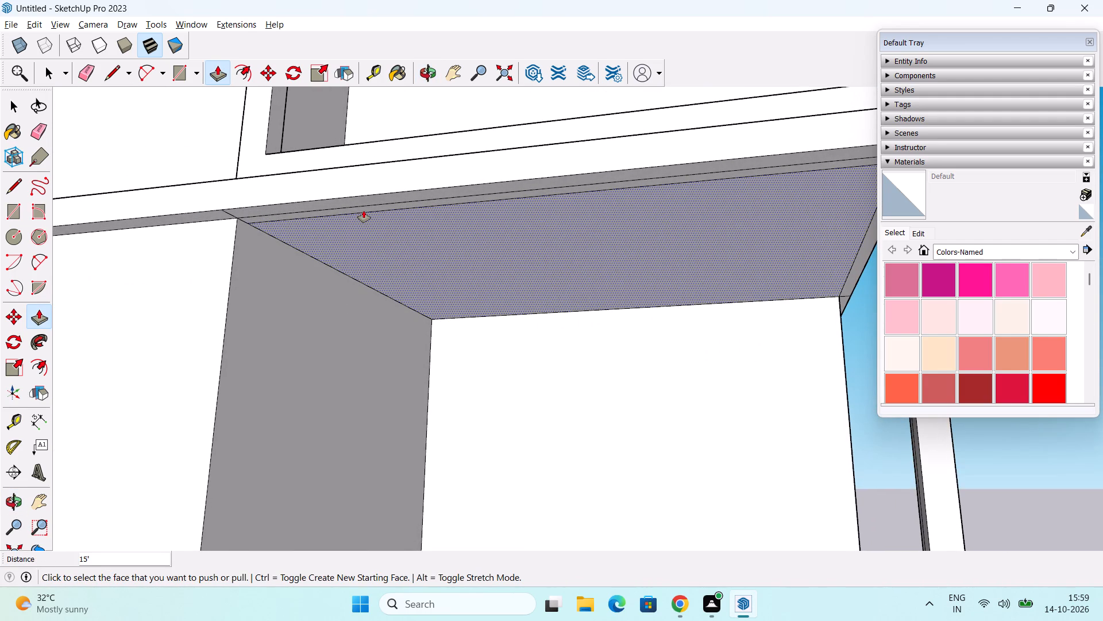
pyautogui.click(364, 210)
pyautogui.press('6')
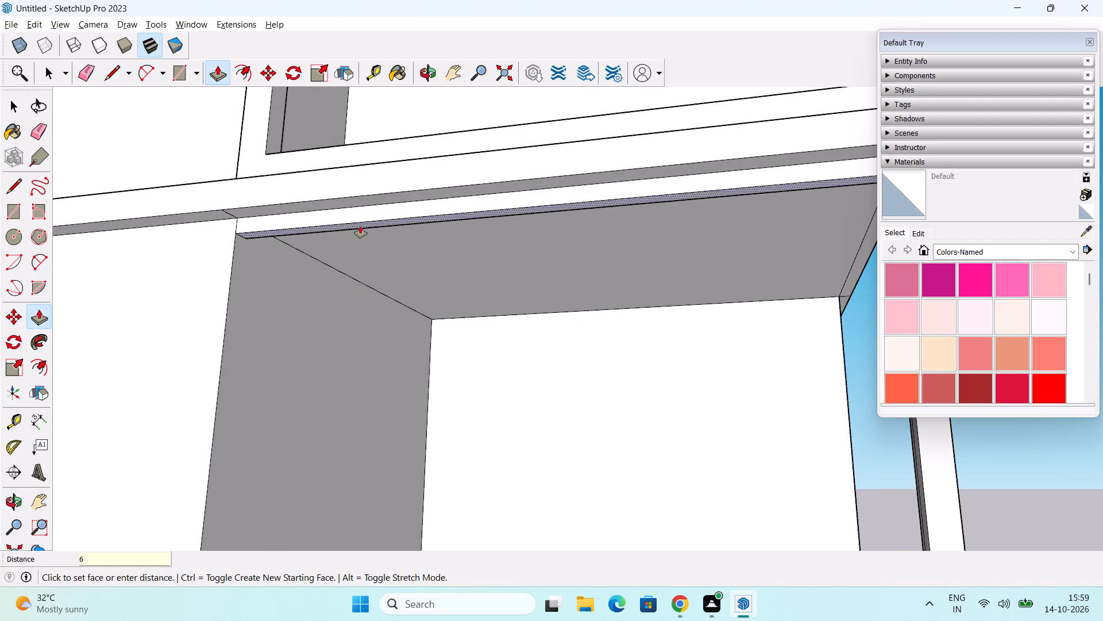
pyautogui.press('Up')
pyautogui.hotkey('shift', '"')
pyautogui.press('Return')
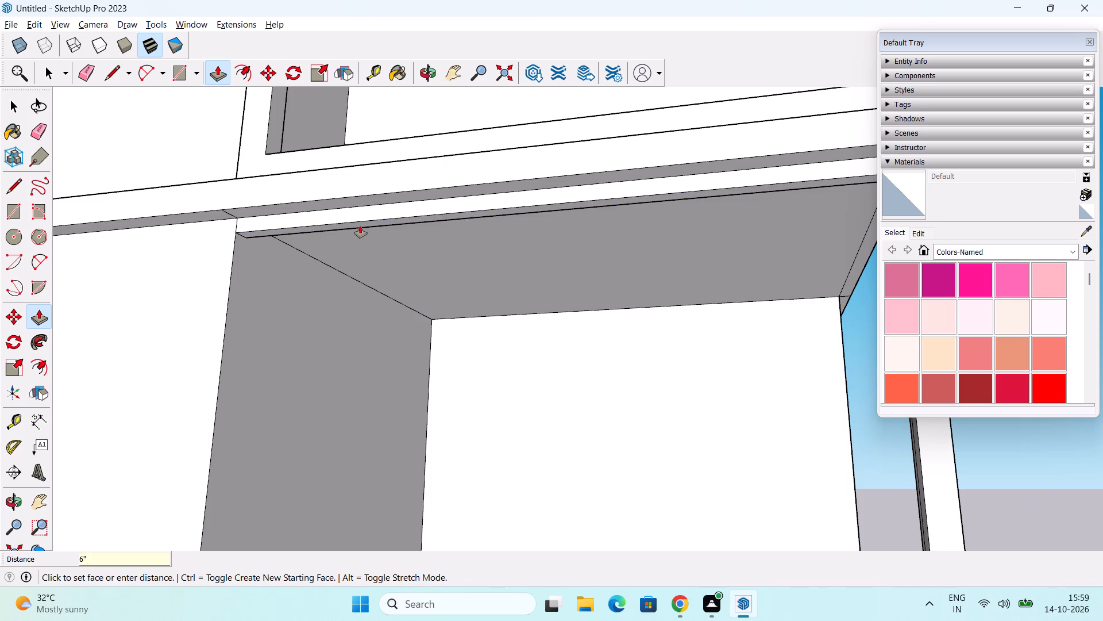
pyautogui.write('9"')
pyautogui.press('Return')
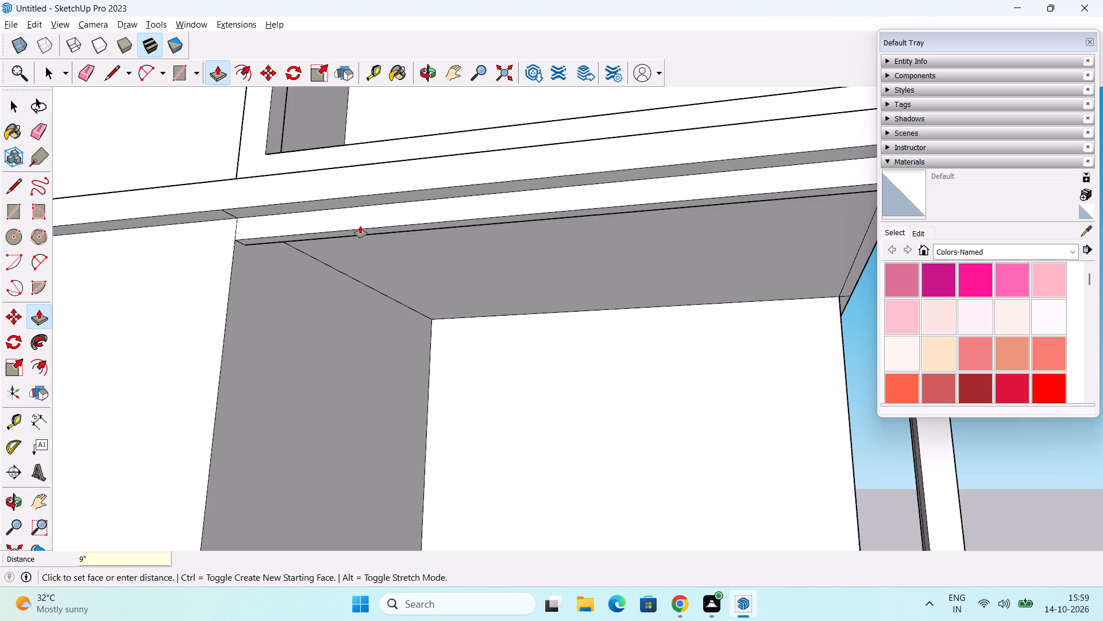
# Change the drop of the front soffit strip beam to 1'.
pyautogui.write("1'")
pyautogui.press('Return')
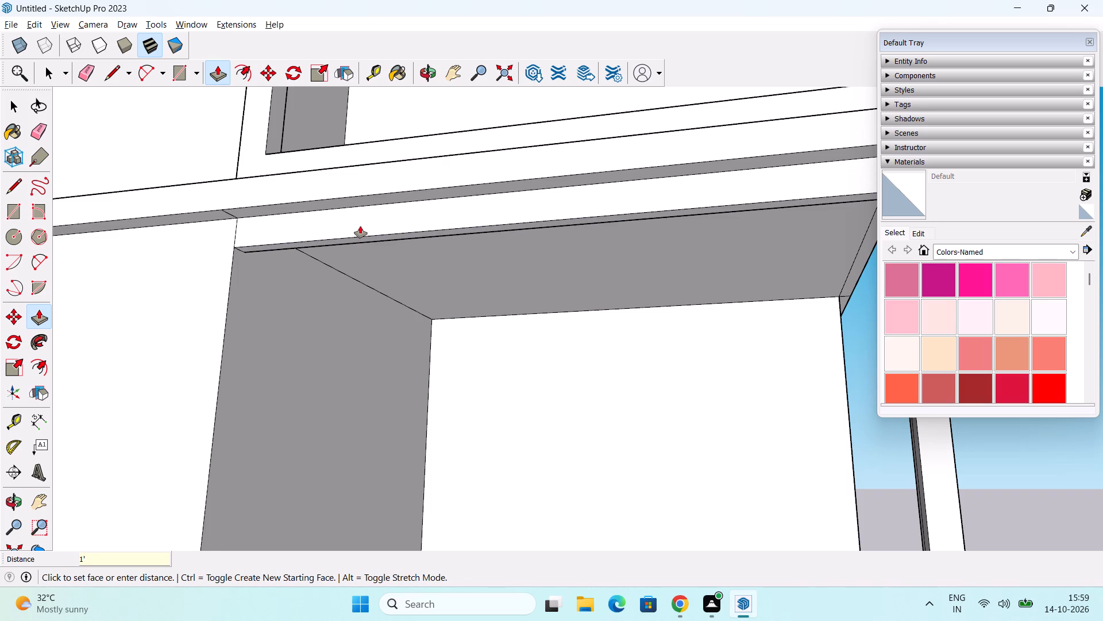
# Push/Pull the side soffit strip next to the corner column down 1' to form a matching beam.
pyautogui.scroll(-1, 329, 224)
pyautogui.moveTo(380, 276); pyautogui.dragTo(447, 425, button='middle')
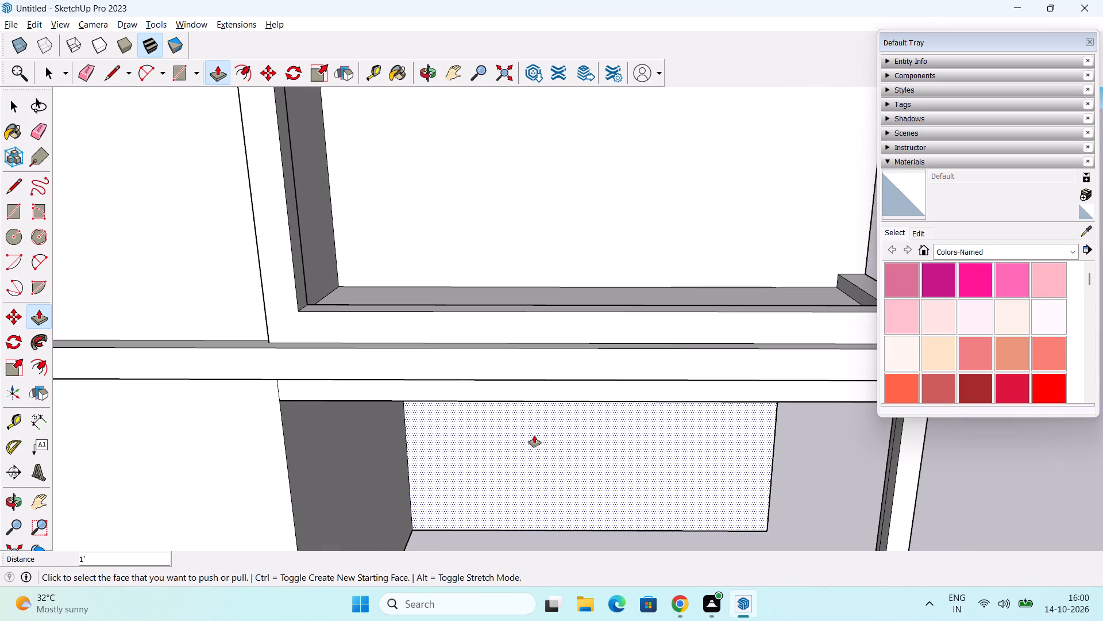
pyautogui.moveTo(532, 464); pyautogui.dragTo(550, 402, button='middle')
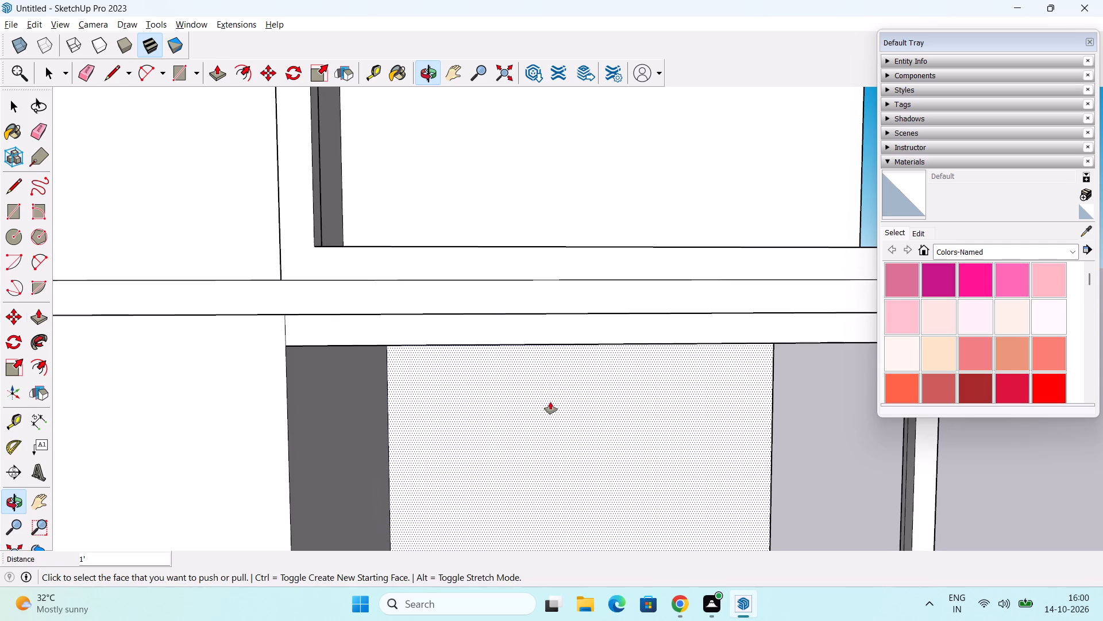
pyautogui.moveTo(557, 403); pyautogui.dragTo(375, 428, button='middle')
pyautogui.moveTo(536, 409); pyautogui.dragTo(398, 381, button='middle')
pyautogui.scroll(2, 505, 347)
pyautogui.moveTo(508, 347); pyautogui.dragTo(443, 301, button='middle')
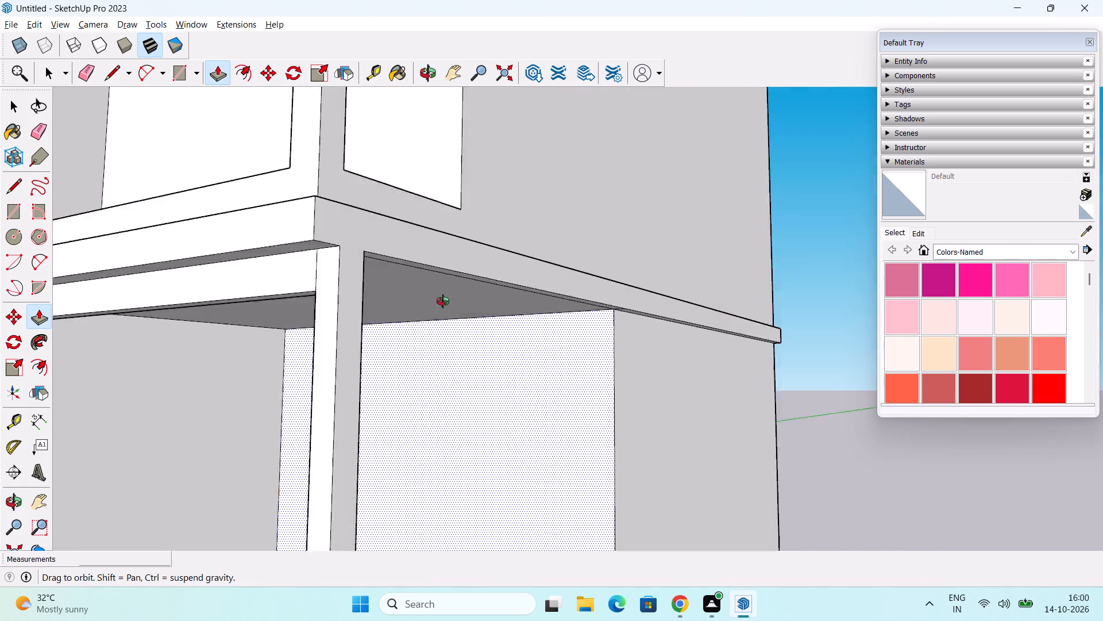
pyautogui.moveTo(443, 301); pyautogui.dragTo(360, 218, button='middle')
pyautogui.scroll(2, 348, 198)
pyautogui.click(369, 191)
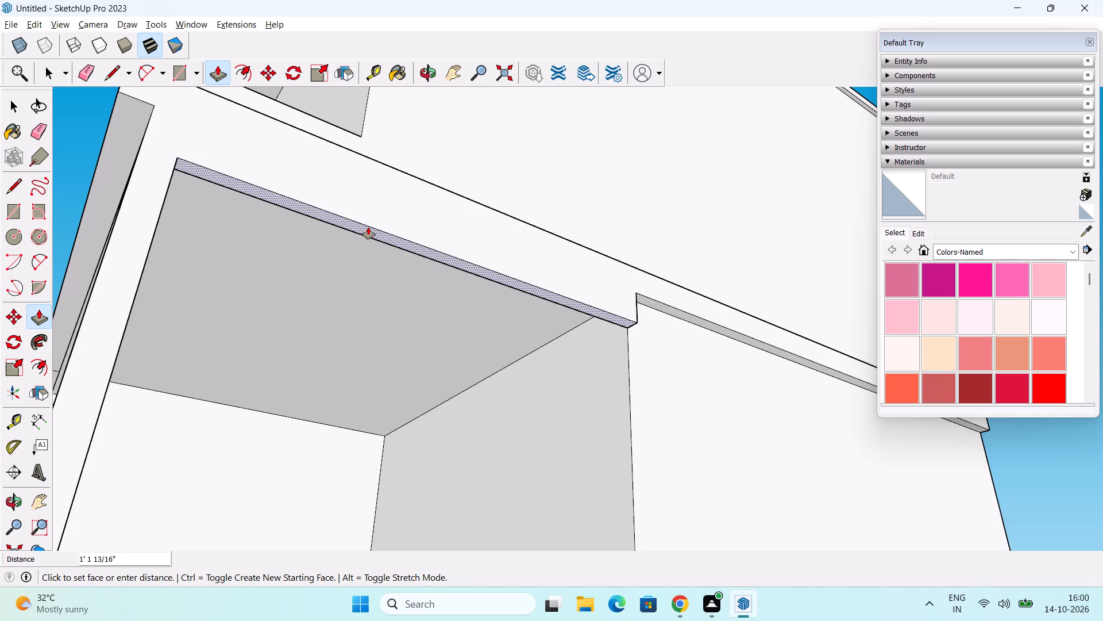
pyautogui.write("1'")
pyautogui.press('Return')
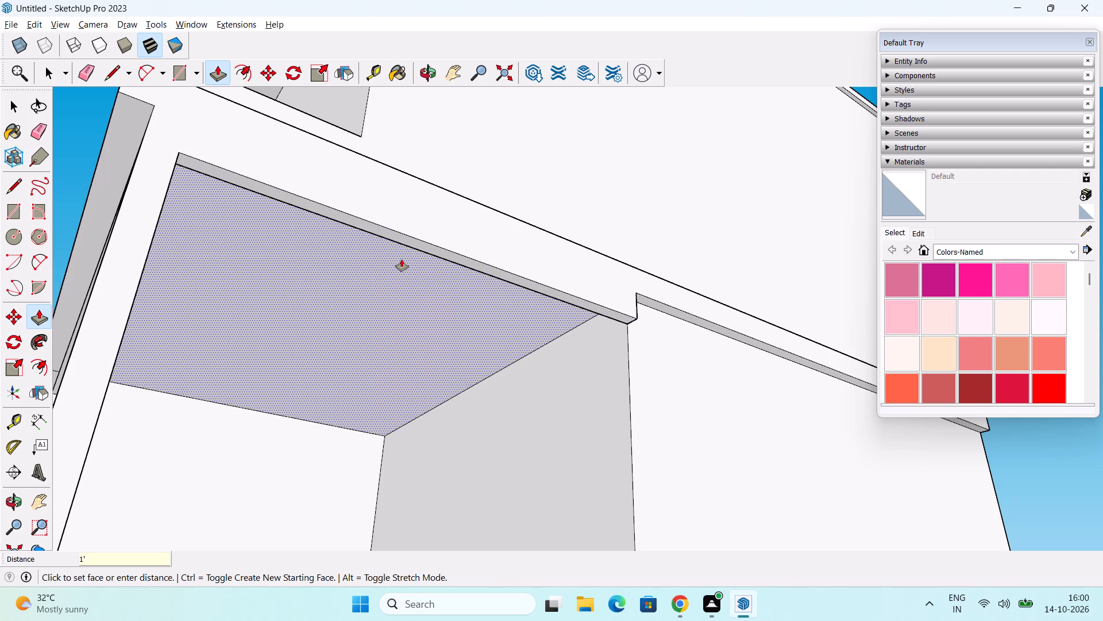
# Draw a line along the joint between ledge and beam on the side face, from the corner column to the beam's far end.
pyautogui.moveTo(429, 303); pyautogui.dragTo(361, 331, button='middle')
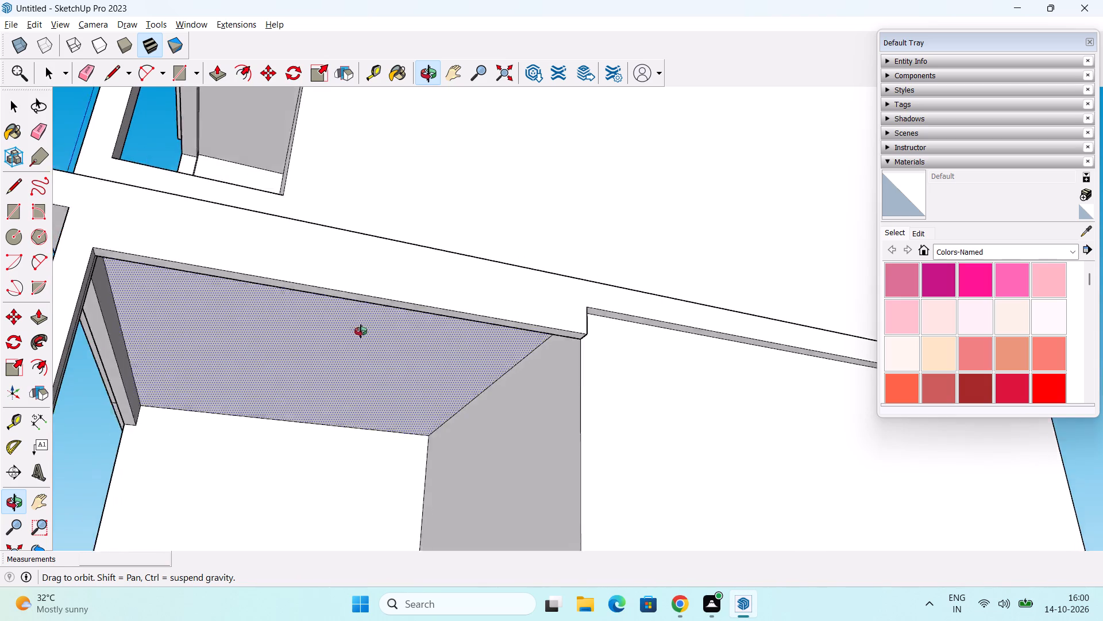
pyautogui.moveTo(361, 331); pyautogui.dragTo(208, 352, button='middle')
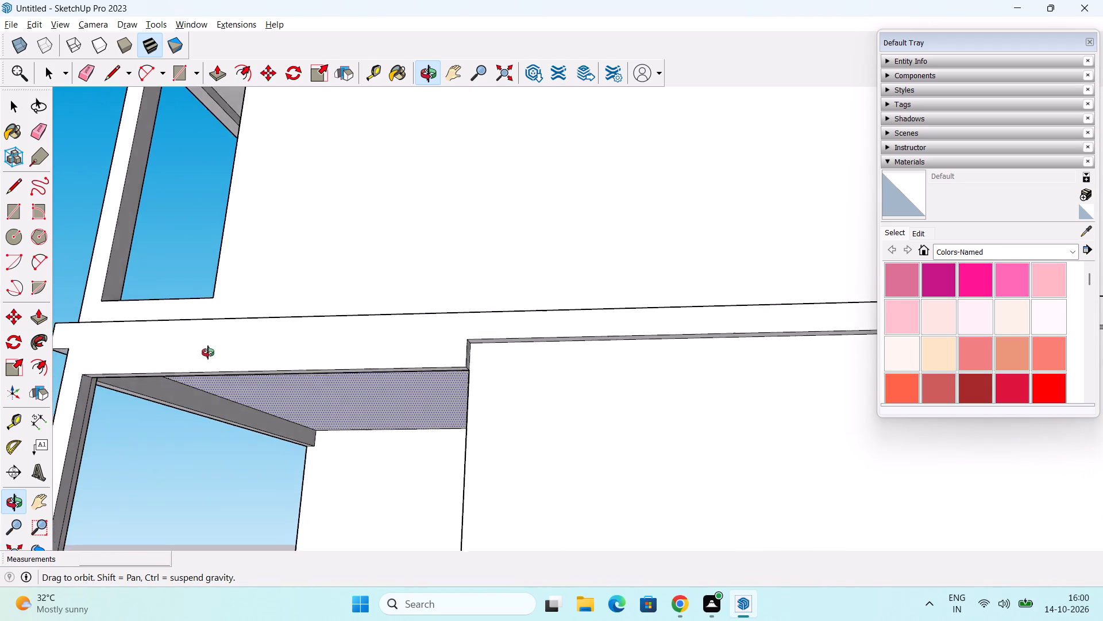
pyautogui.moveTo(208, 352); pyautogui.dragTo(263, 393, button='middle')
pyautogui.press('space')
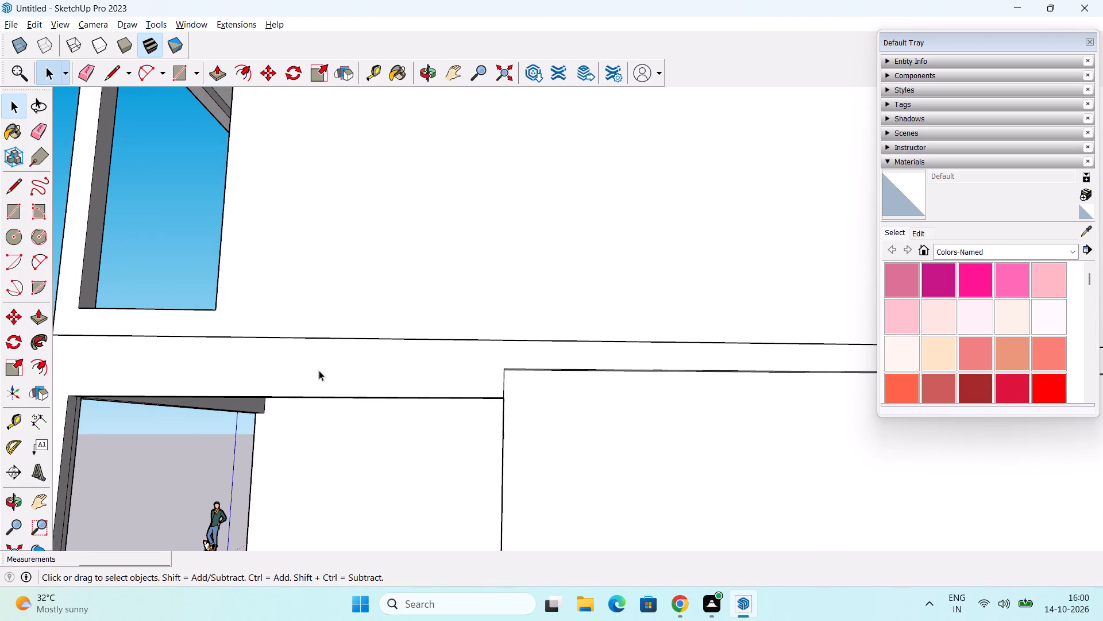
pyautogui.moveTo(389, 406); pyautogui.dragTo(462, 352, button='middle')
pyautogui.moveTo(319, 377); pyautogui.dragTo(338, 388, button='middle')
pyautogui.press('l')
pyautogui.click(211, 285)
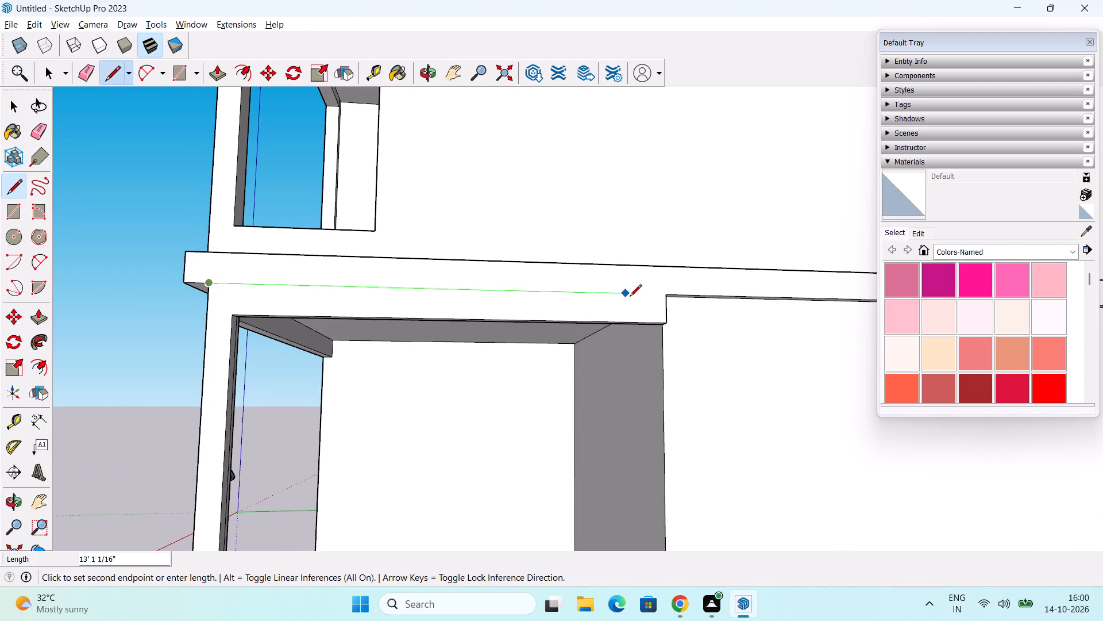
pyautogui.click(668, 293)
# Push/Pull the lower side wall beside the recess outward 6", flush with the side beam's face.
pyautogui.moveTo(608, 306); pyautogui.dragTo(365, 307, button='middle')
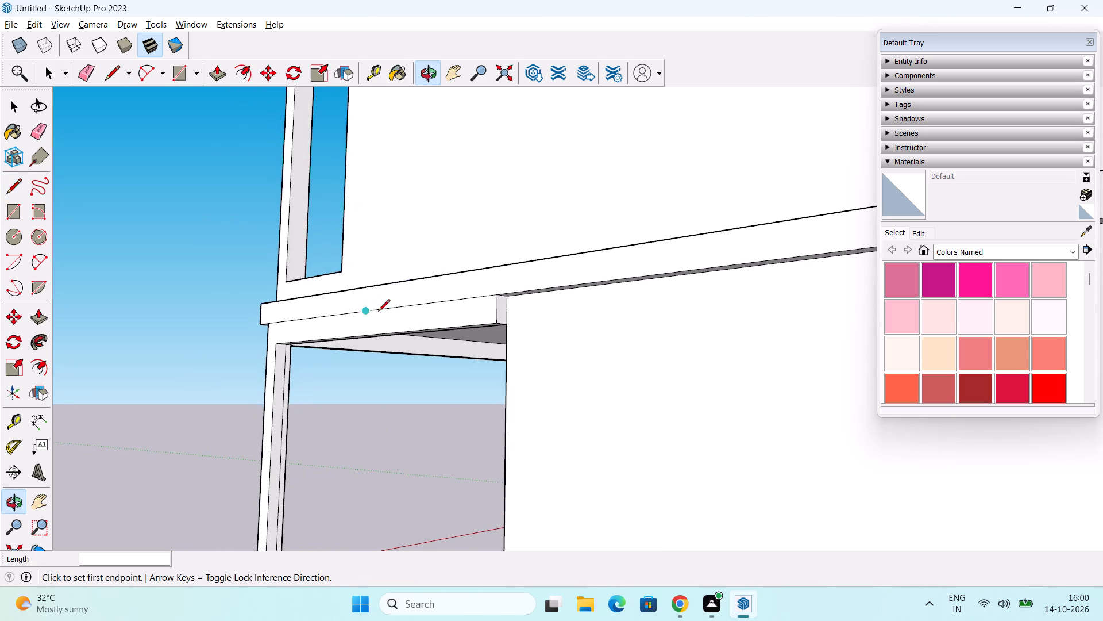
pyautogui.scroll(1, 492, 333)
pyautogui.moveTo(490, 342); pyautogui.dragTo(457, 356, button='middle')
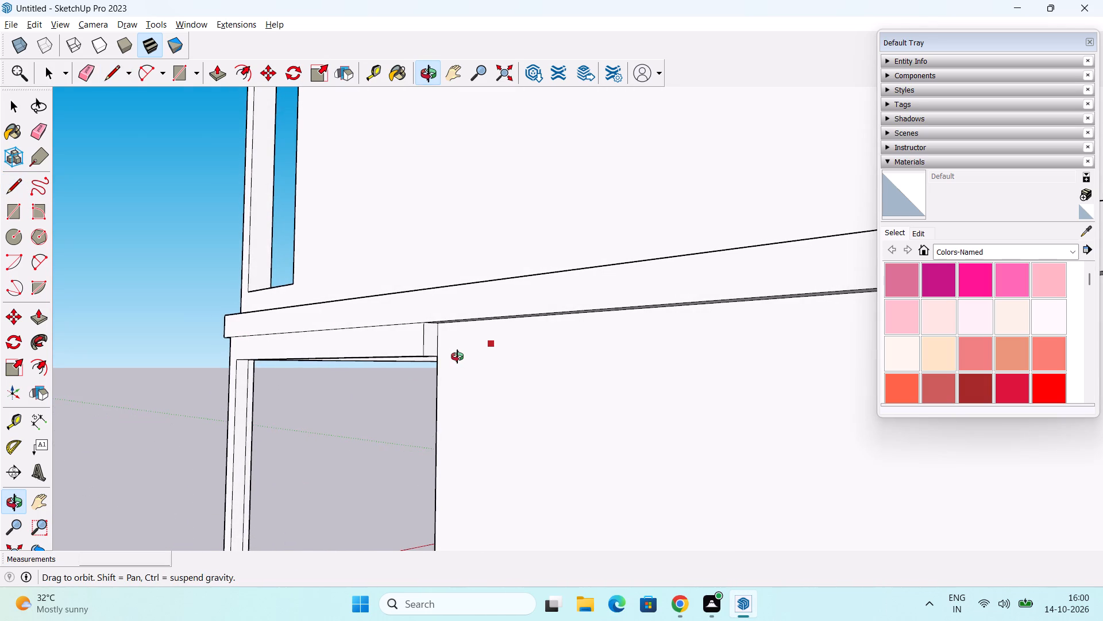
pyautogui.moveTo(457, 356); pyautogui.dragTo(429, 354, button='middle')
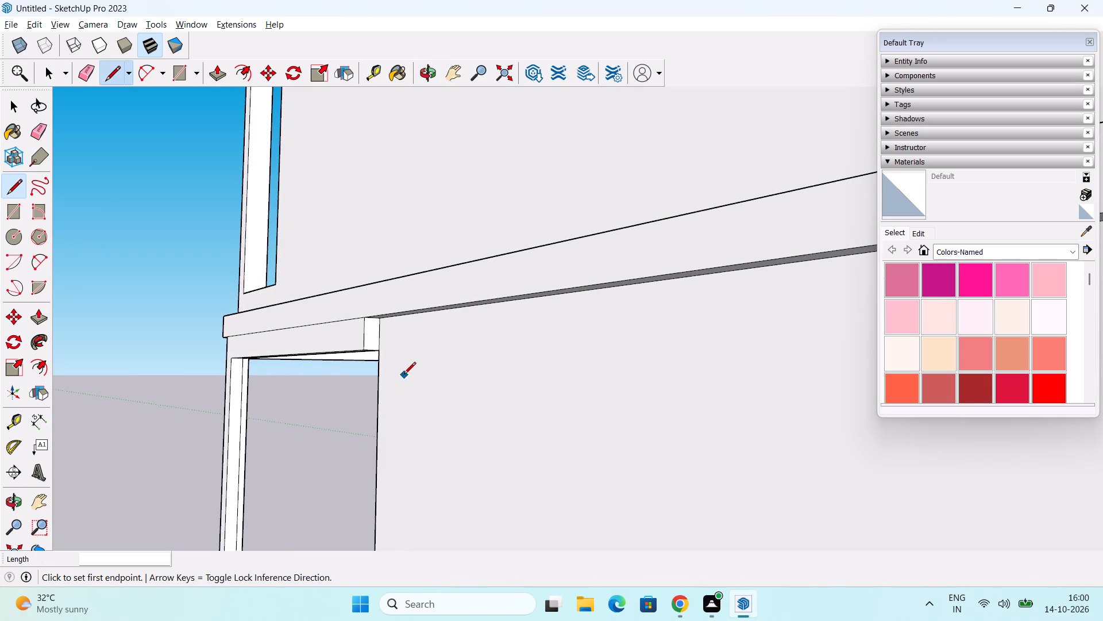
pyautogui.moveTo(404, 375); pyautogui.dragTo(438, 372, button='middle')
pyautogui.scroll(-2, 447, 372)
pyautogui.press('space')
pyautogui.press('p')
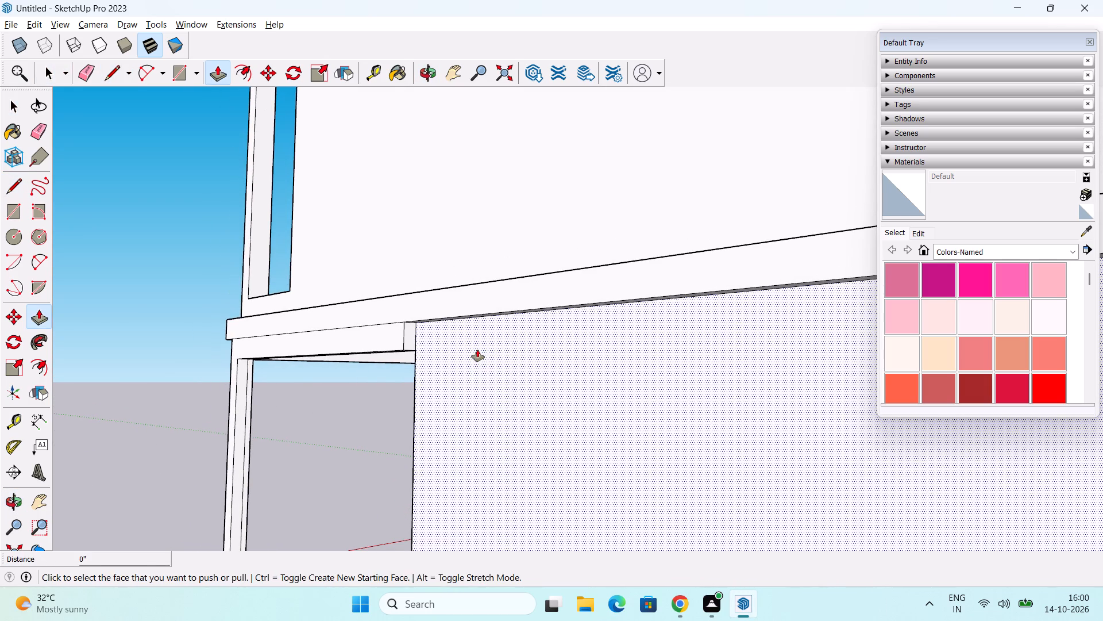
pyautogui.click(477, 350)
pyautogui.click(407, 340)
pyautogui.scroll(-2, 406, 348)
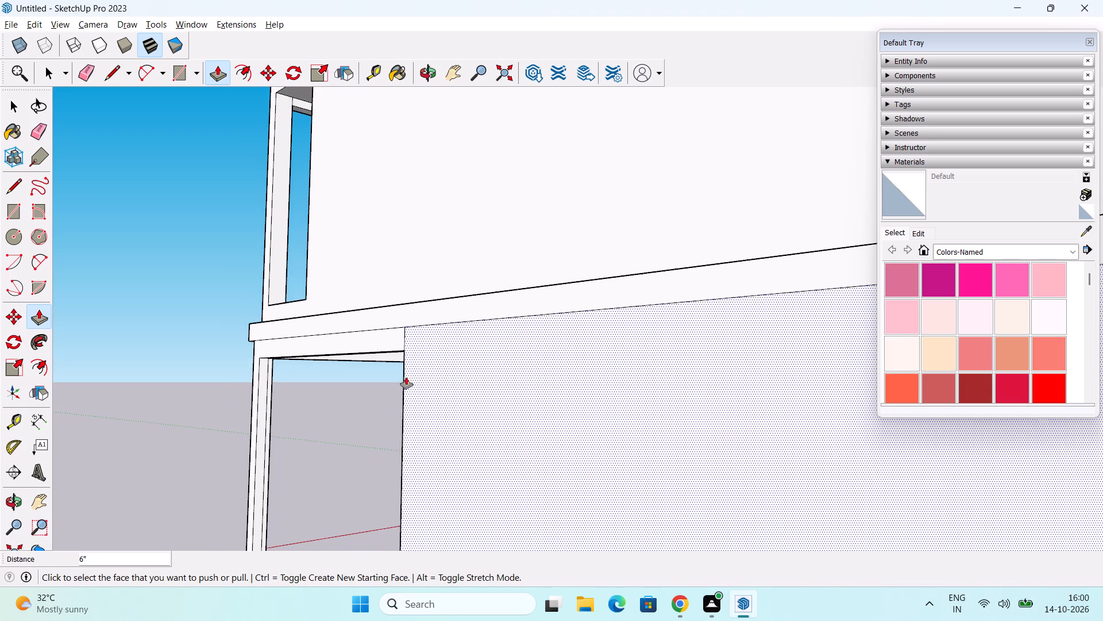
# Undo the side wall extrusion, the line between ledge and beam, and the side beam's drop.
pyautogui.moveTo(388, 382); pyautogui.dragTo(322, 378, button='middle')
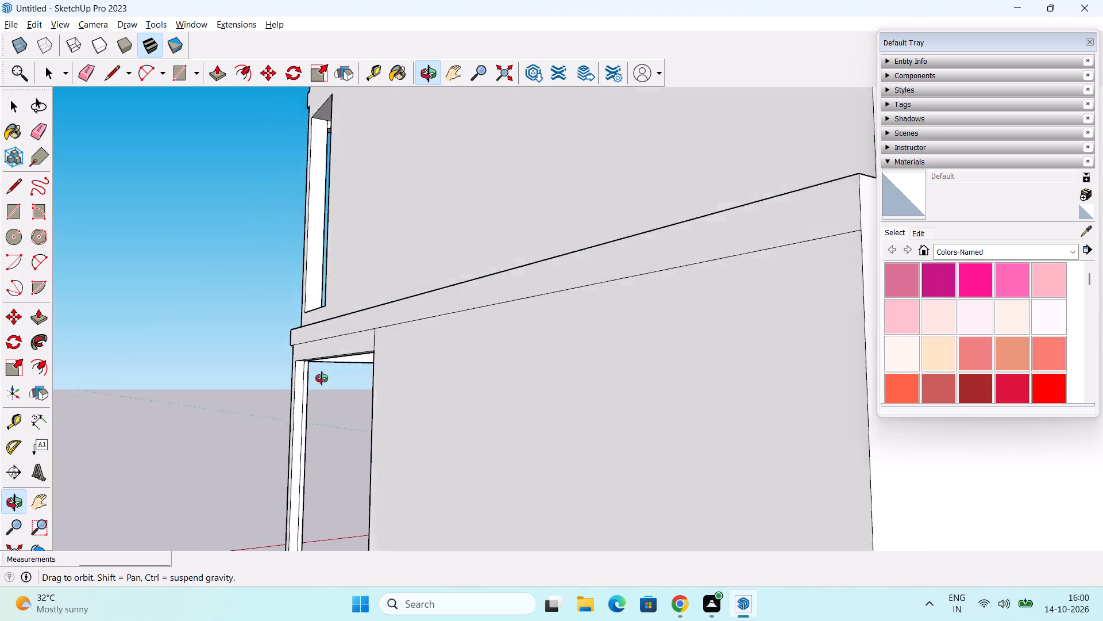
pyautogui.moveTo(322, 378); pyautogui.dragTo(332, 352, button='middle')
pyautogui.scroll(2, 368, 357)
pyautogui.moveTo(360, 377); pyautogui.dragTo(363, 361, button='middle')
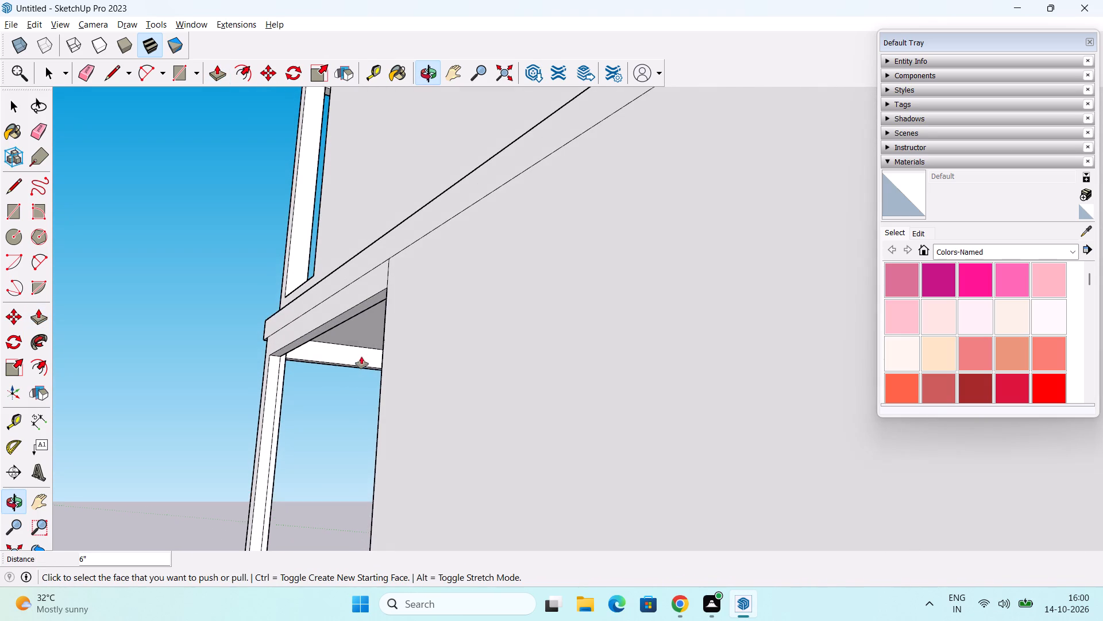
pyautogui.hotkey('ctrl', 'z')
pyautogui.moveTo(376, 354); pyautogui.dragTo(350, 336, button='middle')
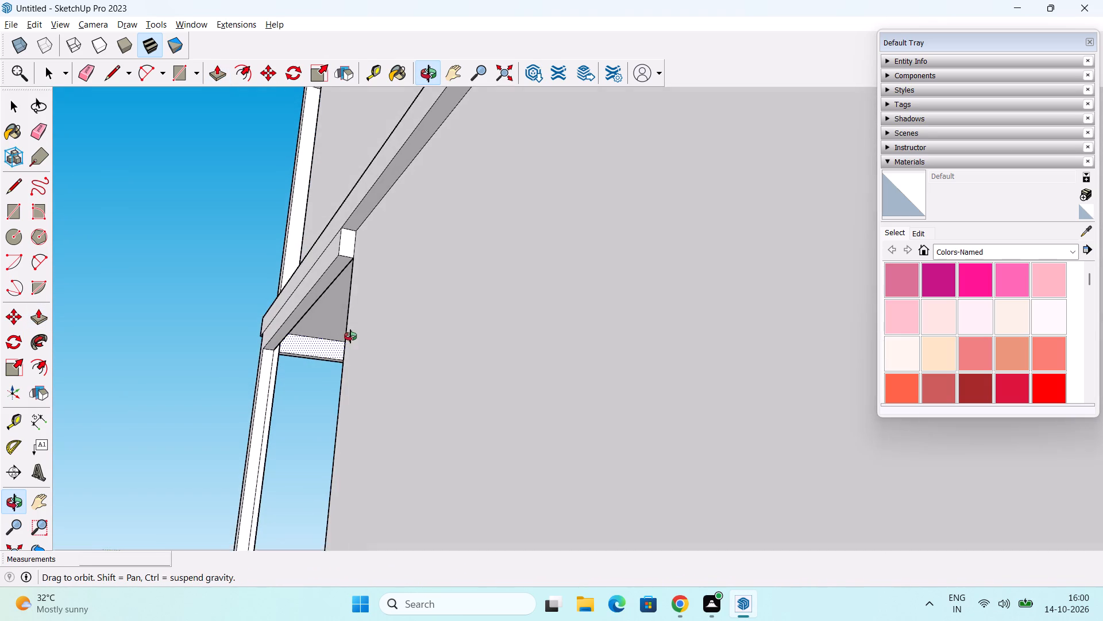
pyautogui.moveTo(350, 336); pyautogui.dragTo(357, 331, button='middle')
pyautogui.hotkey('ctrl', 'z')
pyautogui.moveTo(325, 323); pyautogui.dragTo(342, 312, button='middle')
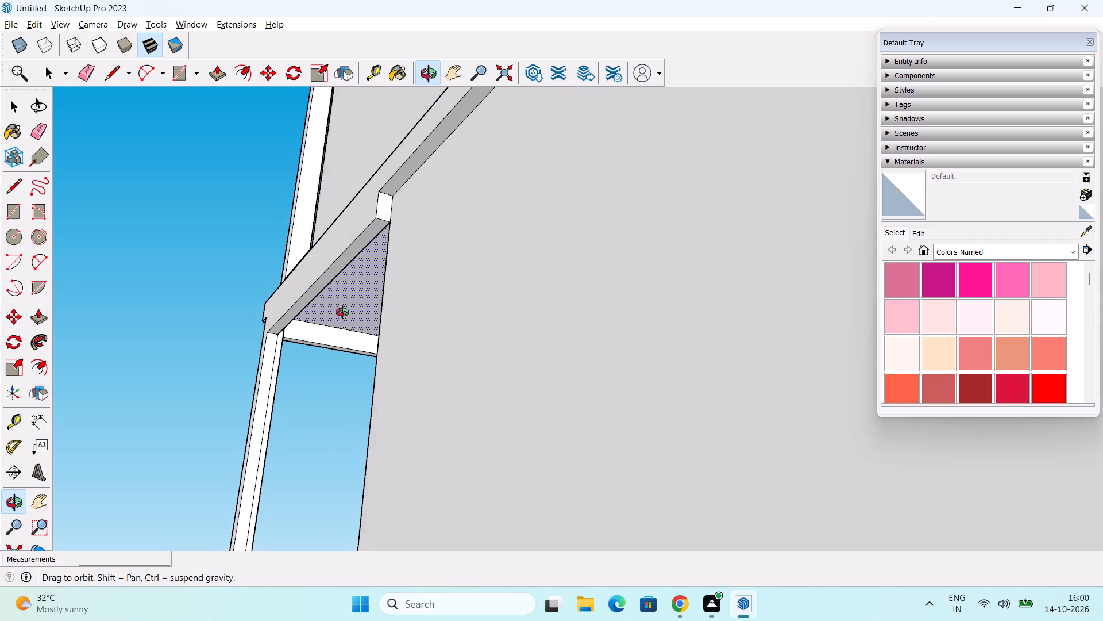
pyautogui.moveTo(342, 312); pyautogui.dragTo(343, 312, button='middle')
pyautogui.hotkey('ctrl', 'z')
# Undo the front beam, the corner column, the erased inset segments and the 9" square, back to the plain L-shaped soffit strip.
pyautogui.moveTo(286, 312); pyautogui.dragTo(347, 277, button='middle')
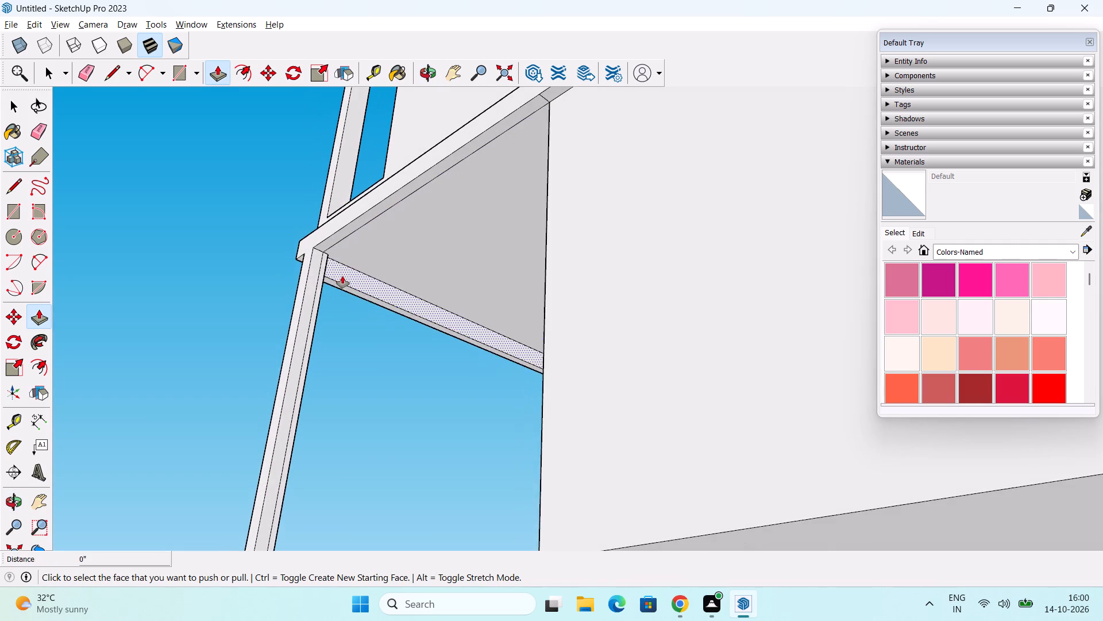
pyautogui.scroll(4, 336, 276)
pyautogui.moveTo(331, 278); pyautogui.dragTo(371, 240, button='middle')
pyautogui.hotkey('ctrl', 'z')
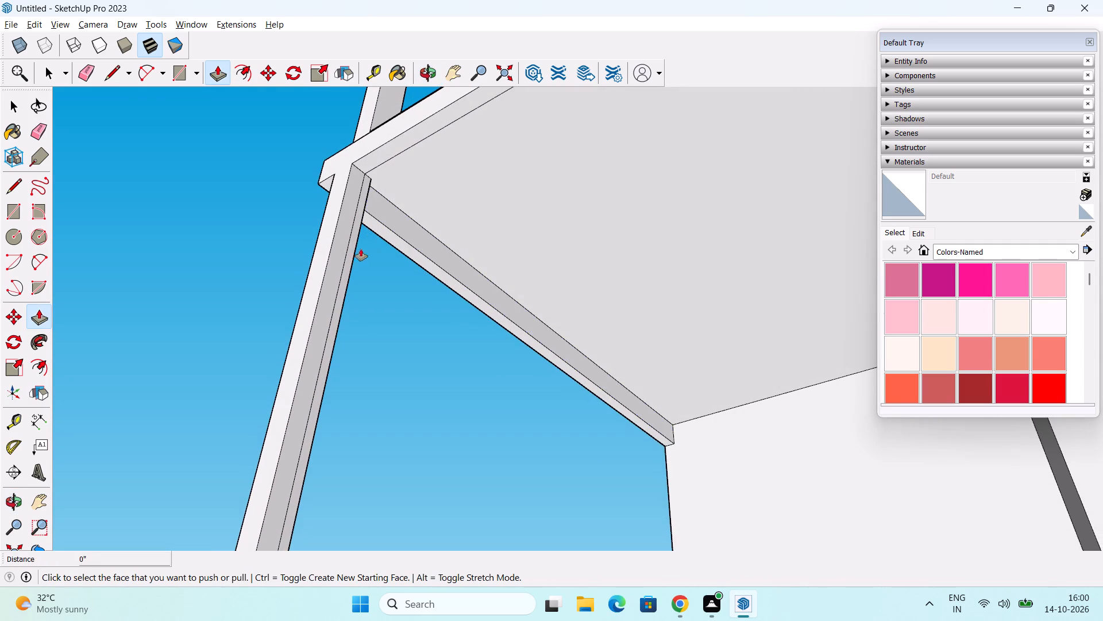
pyautogui.hotkey('ctrl', 'z')
pyautogui.moveTo(369, 209); pyautogui.dragTo(376, 190, button='middle')
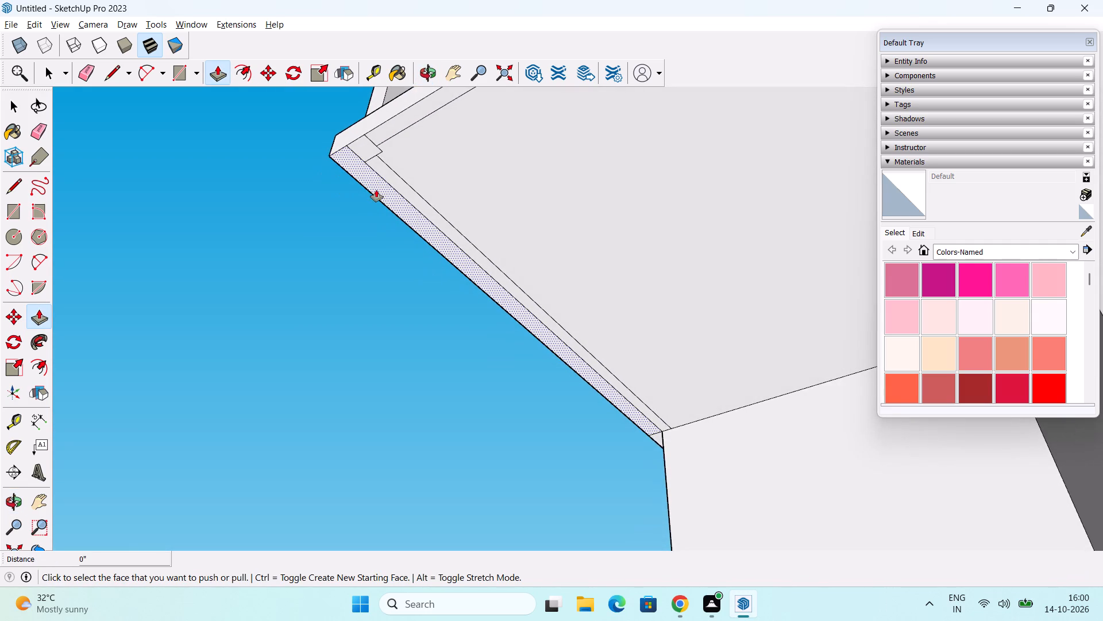
pyautogui.scroll(1, 381, 186)
pyautogui.keyDown('shift'); pyautogui.moveTo(389, 197); pyautogui.dragTo(358, 260, button='middle'); pyautogui.keyUp('shift')
pyautogui.scroll(2, 358, 231)
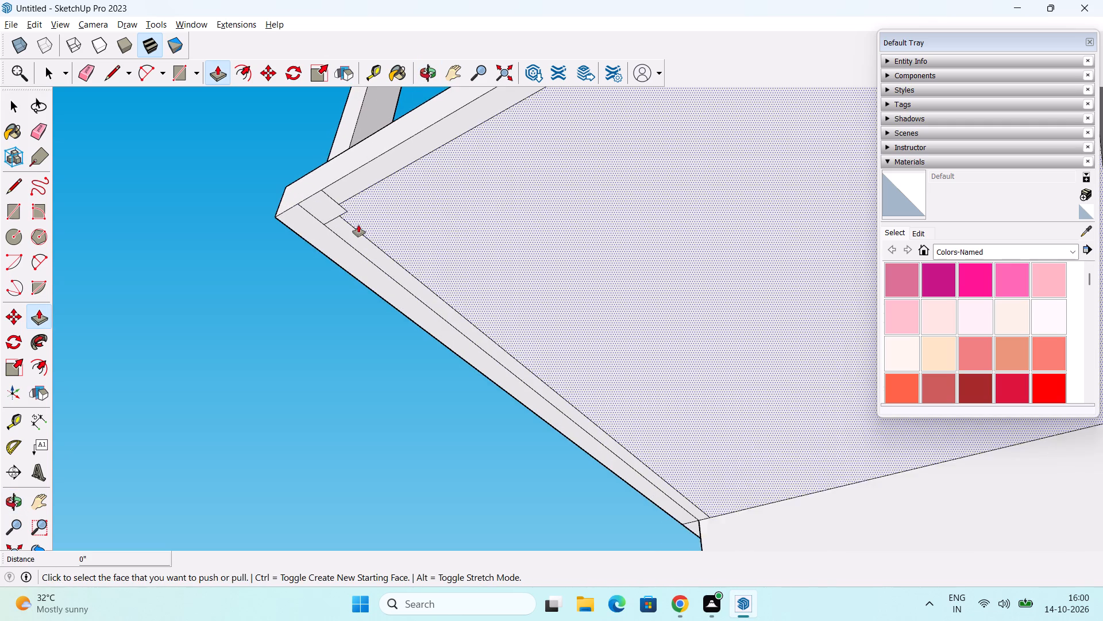
pyautogui.scroll(2, 358, 225)
pyautogui.hotkey('ctrl', 'z')
pyautogui.press('z')
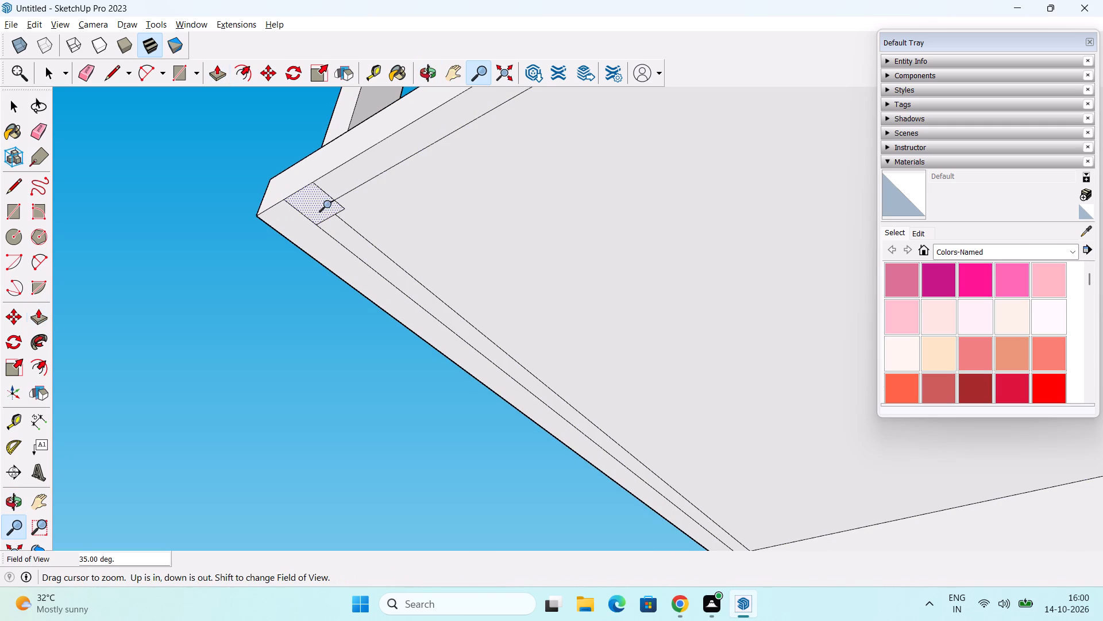
pyautogui.hotkey('ctrl', 'z')
pyautogui.hotkey('ctrl', 'z')
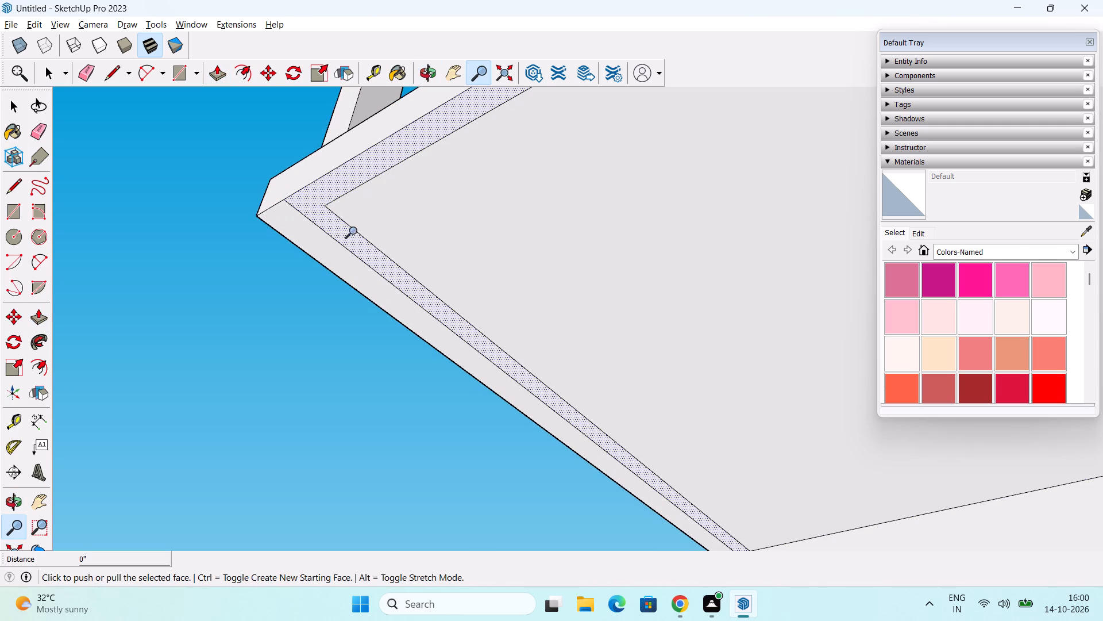
# Draw a 6" line across the L-shaped soffit strip, from its inner corner to the outer front line.
pyautogui.press('space')
pyautogui.scroll(-1, 373, 248)
pyautogui.moveTo(375, 252); pyautogui.dragTo(329, 263, button='middle')
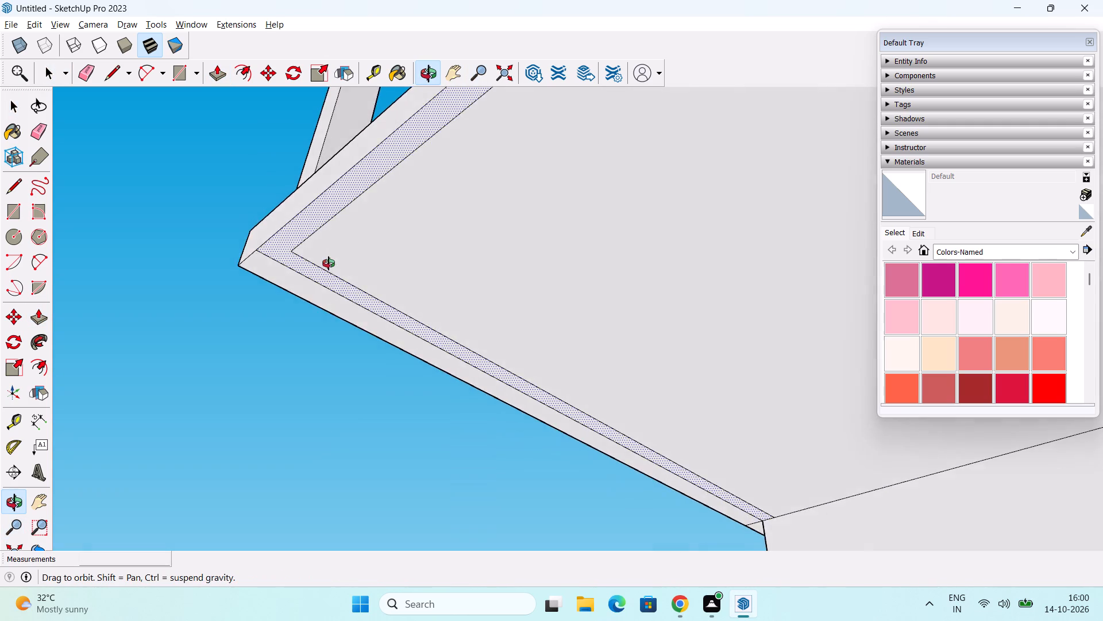
pyautogui.moveTo(329, 263); pyautogui.dragTo(367, 259, button='middle')
pyautogui.scroll(-2, 412, 261)
pyautogui.moveTo(472, 345); pyautogui.dragTo(687, 329, button='middle')
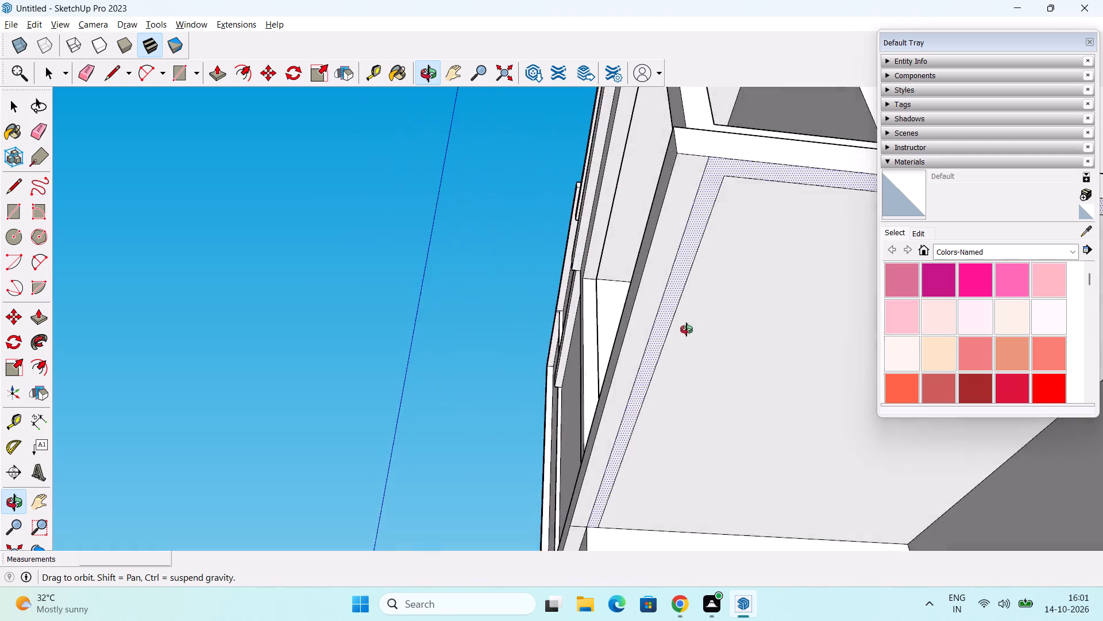
pyautogui.moveTo(687, 329); pyautogui.dragTo(664, 325, button='middle')
pyautogui.scroll(2, 660, 236)
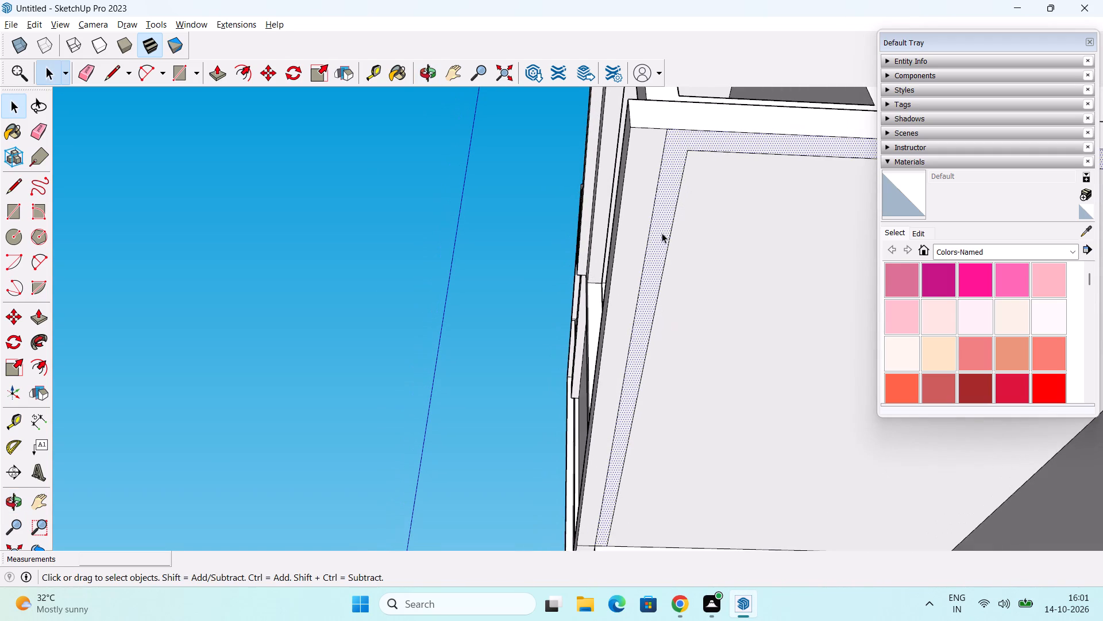
pyautogui.moveTo(662, 233); pyautogui.dragTo(634, 244, button='middle')
pyautogui.press('l')
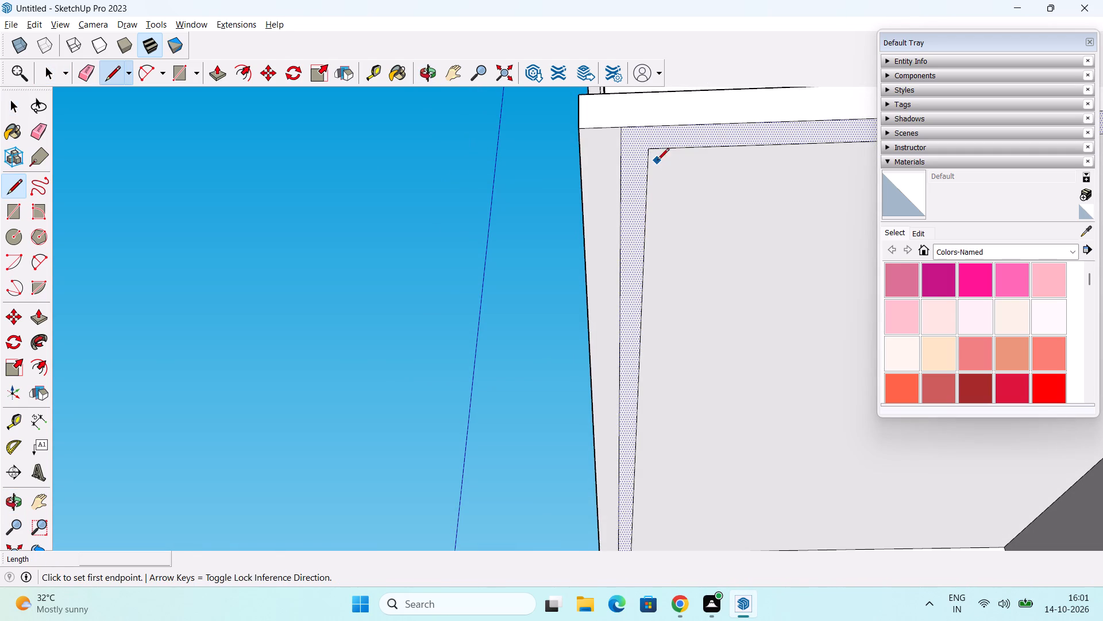
pyautogui.click(651, 150)
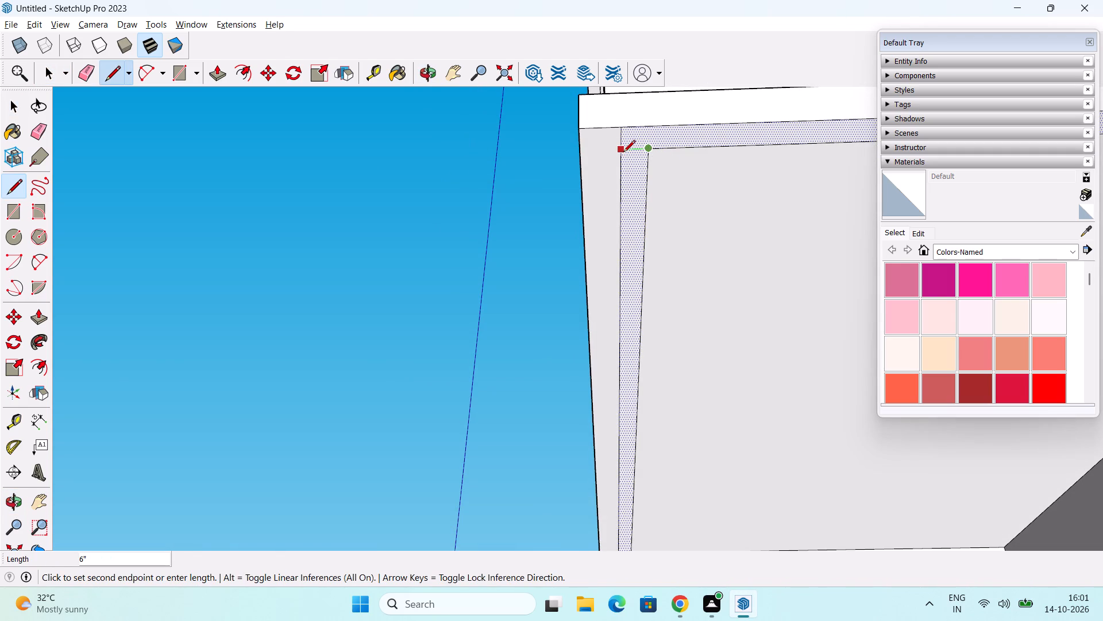
pyautogui.click(623, 153)
pyautogui.press('space')
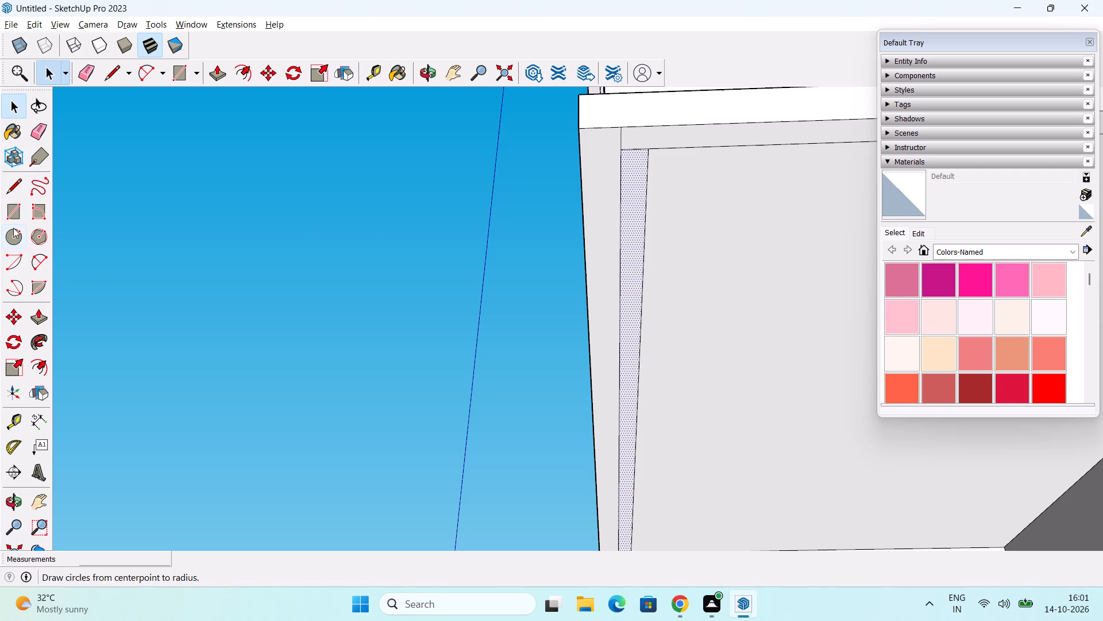
# Draw a 9" by 9" square on the soffit, inward from where the new 6" line meets the outer front line.
pyautogui.click(5, 213)
pyautogui.click(621, 151)
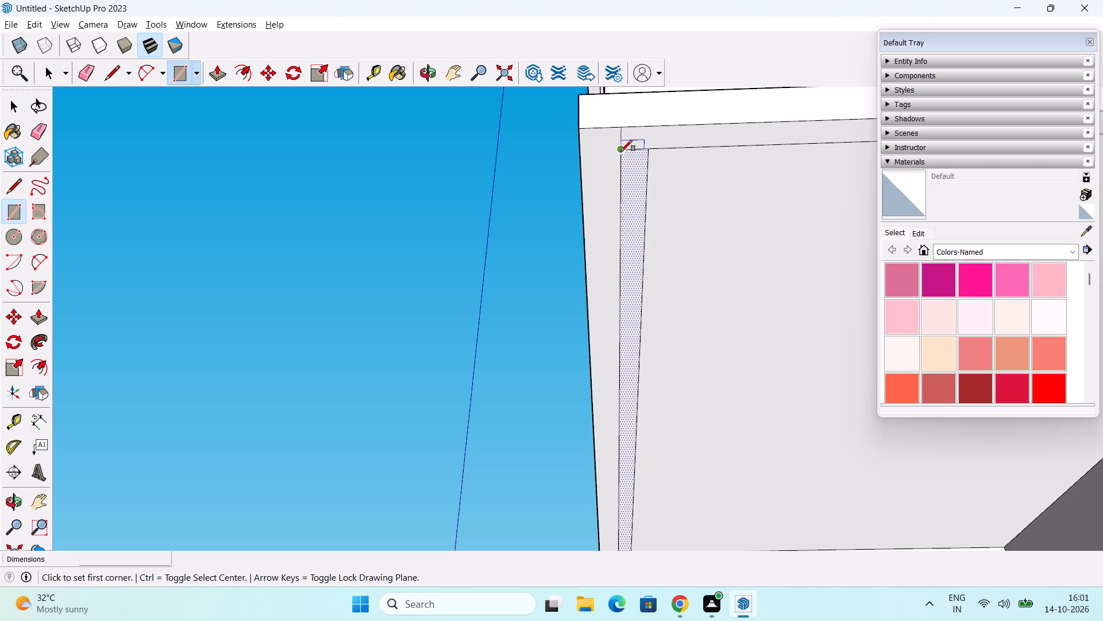
pyautogui.press('9')
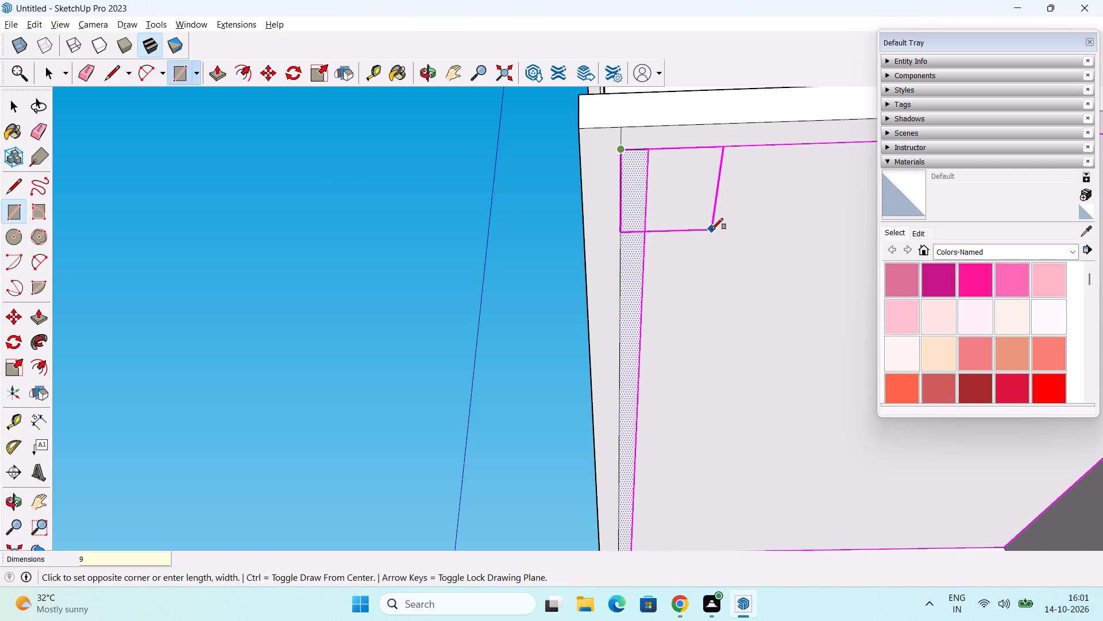
pyautogui.hotkey('shift', '"')
pyautogui.write(',9"')
pyautogui.press('Return')
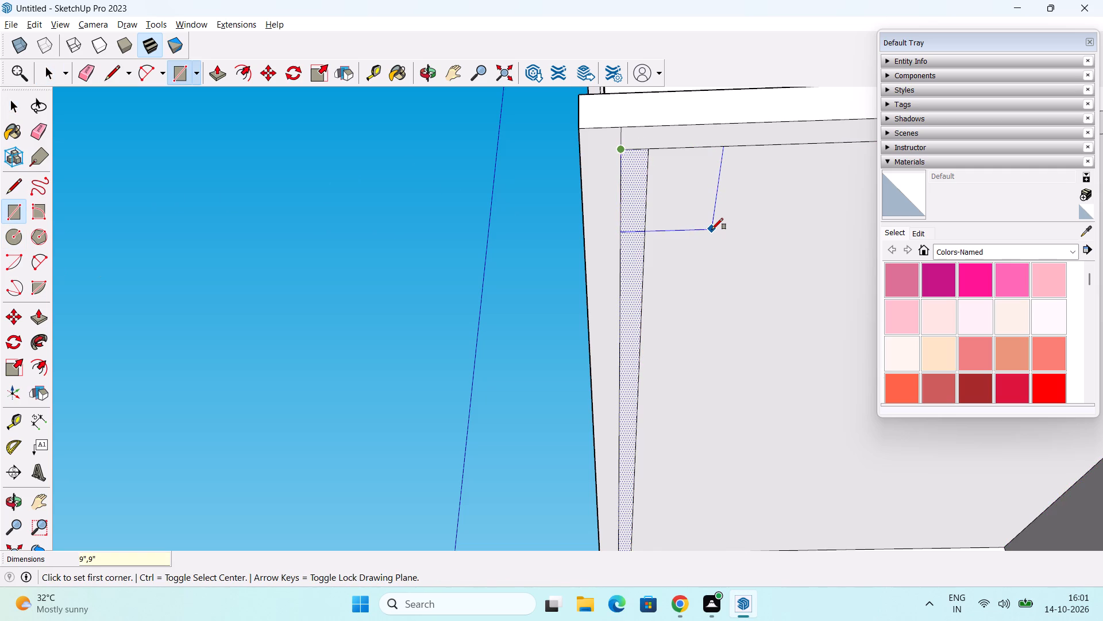
pyautogui.moveTo(728, 255); pyautogui.dragTo(726, 290, button='middle')
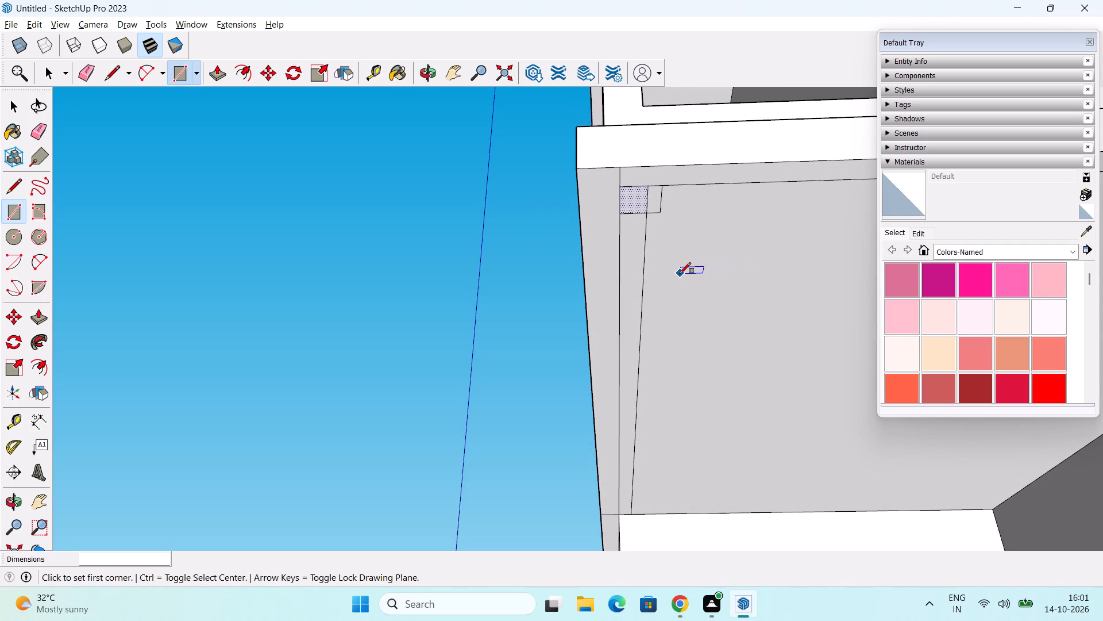
# Undo the 9" by 9" square on the recess soffit.
pyautogui.scroll(1, 652, 264)
pyautogui.moveTo(655, 263); pyautogui.dragTo(650, 269, button='middle')
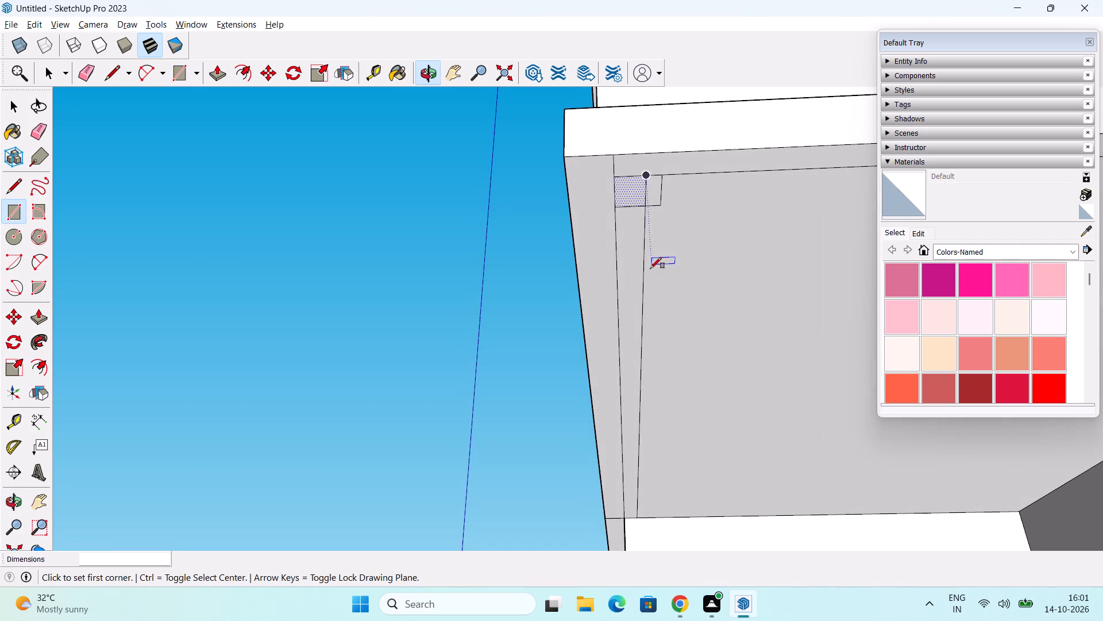
pyautogui.scroll(-1, 653, 263)
pyautogui.moveTo(715, 286); pyautogui.dragTo(614, 273, button='middle')
pyautogui.scroll(-2, 622, 270)
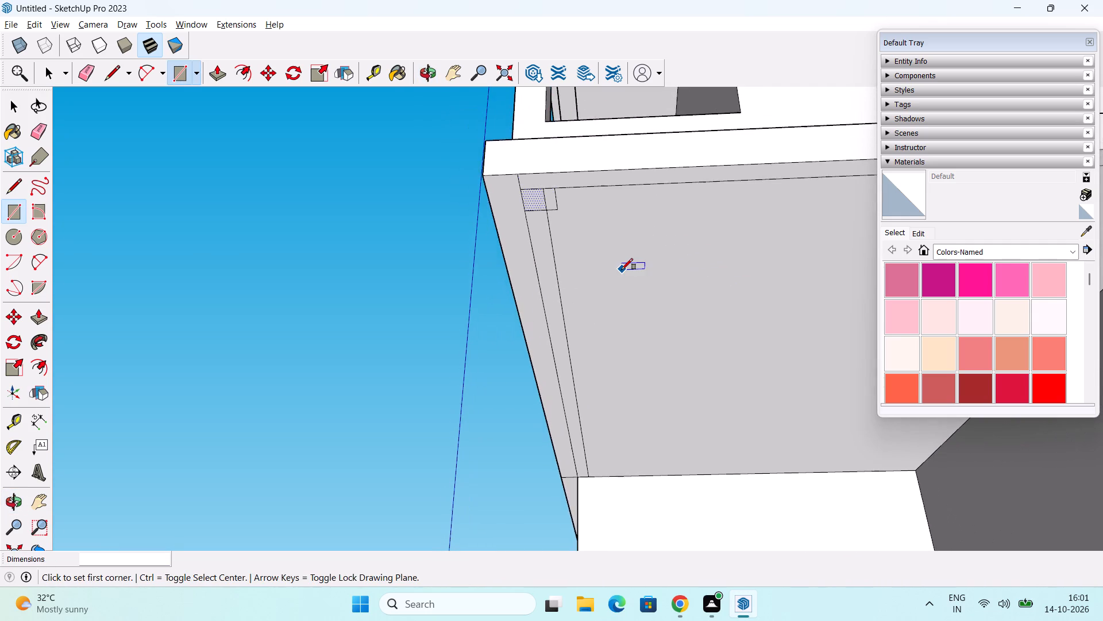
pyautogui.moveTo(620, 269); pyautogui.dragTo(605, 213, button='middle')
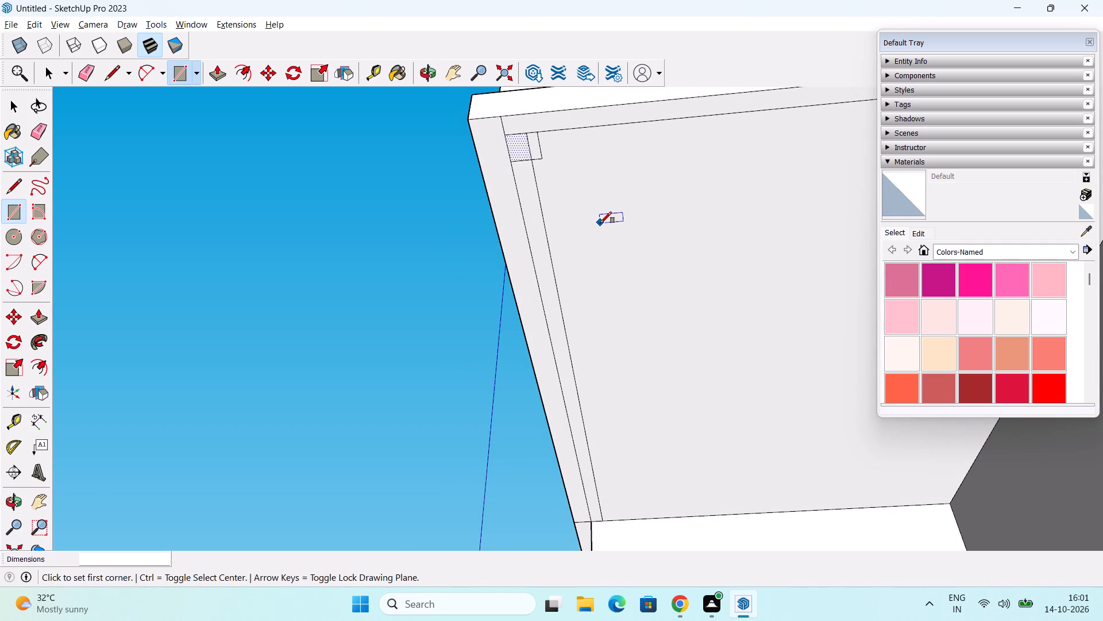
pyautogui.hotkey('ctrl', 'z')
pyautogui.press('space')
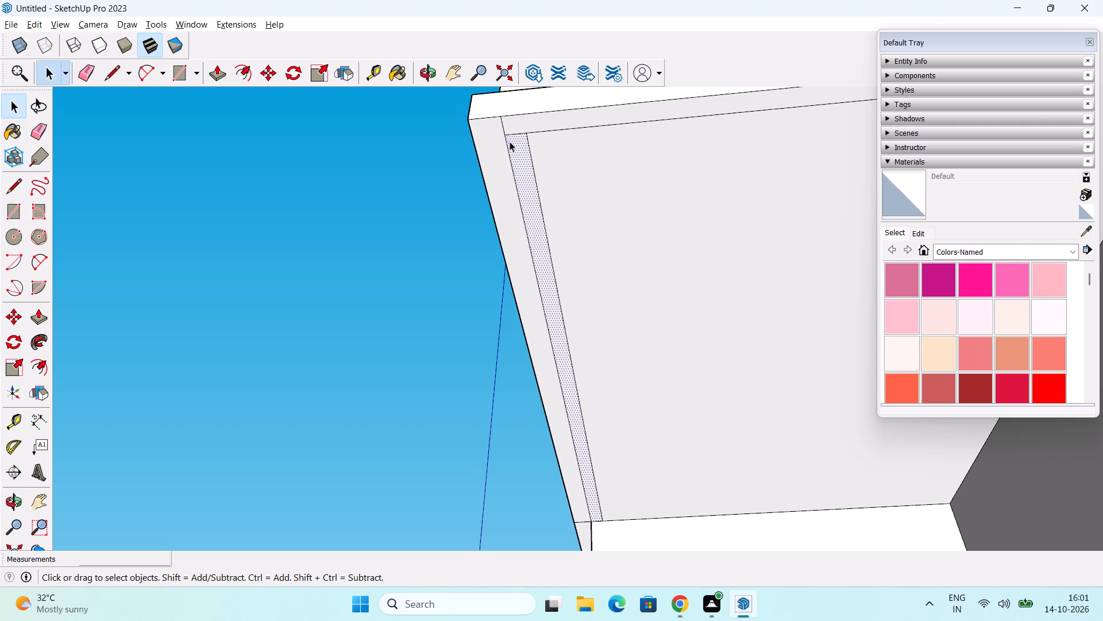
# Copy the soffit's outer front line 6" inward, parallel to the ledge's front edge.
pyautogui.click(519, 134)
pyautogui.scroll(-2, 549, 162)
pyautogui.moveTo(592, 249); pyautogui.dragTo(618, 376, button='middle')
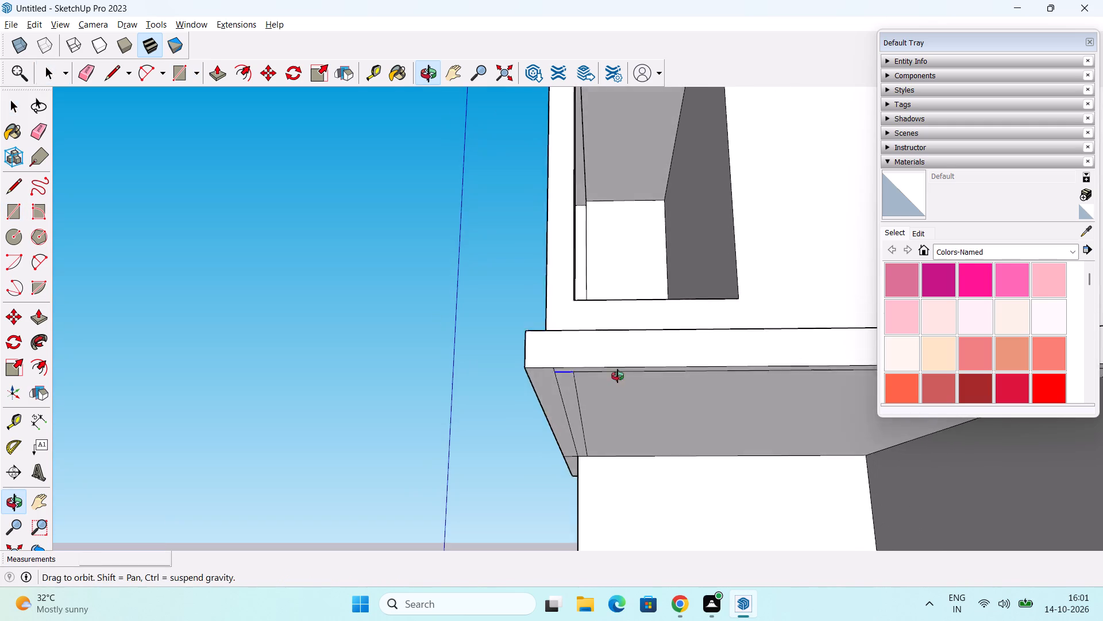
pyautogui.moveTo(618, 376); pyautogui.dragTo(618, 378, button='middle')
pyautogui.moveTo(649, 358); pyautogui.dragTo(353, 347, button='middle')
pyautogui.moveTo(600, 354); pyautogui.dragTo(514, 329, button='middle')
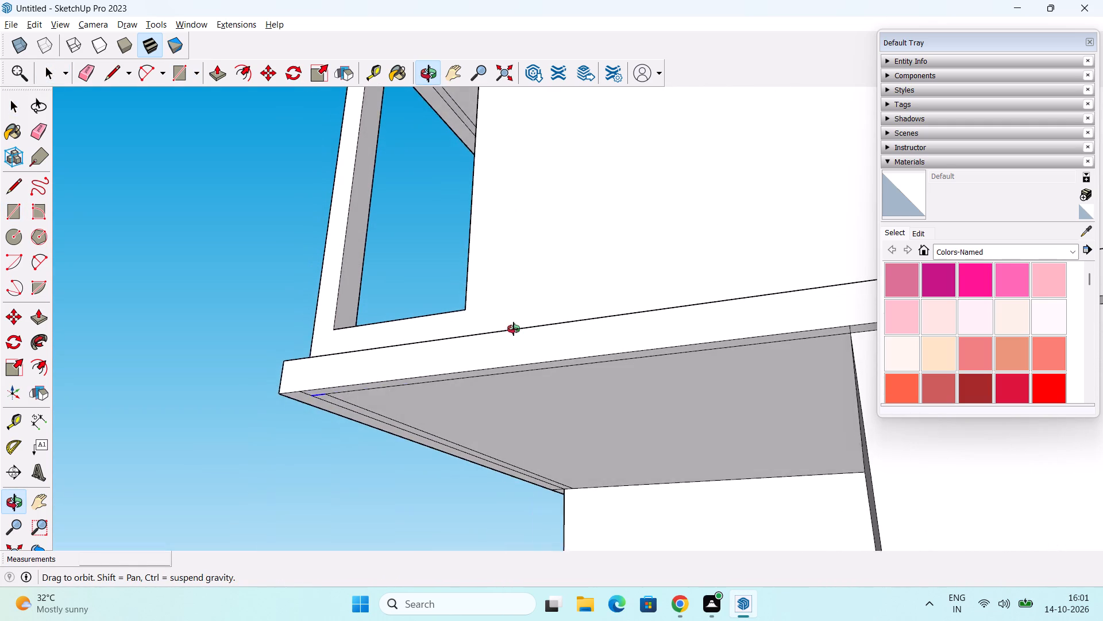
pyautogui.moveTo(514, 329); pyautogui.dragTo(511, 314, button='middle')
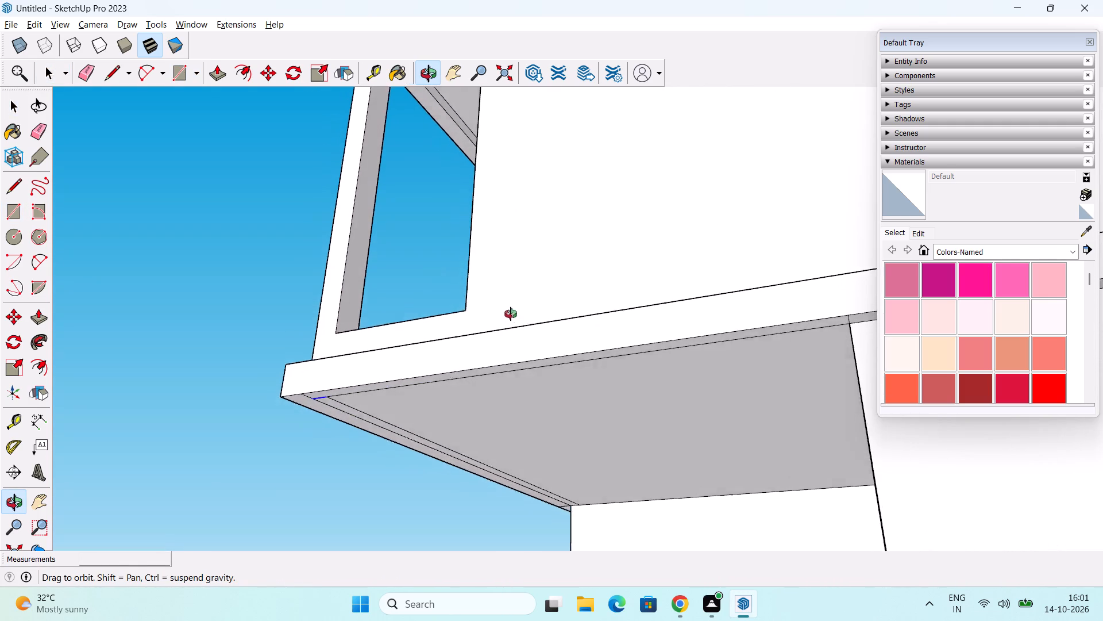
pyautogui.moveTo(511, 314); pyautogui.dragTo(533, 254, button='middle')
pyautogui.moveTo(696, 353); pyautogui.dragTo(615, 355, button='middle')
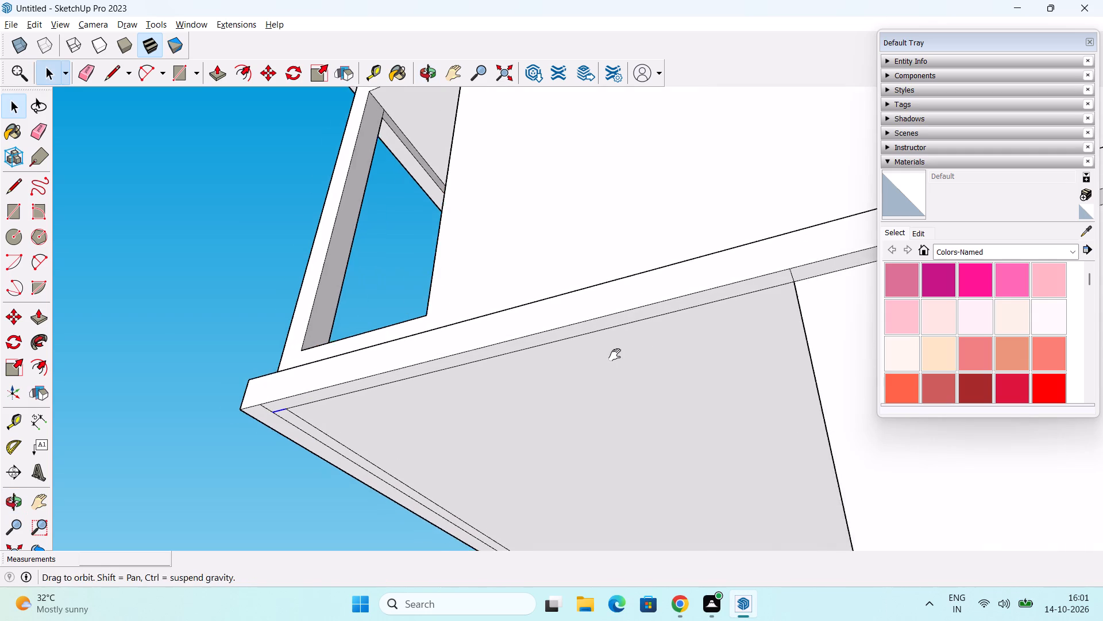
pyautogui.moveTo(615, 355); pyautogui.dragTo(612, 355, button='middle')
pyautogui.scroll(1, 657, 330)
pyautogui.click(765, 282)
pyautogui.moveTo(780, 303); pyautogui.dragTo(839, 305, button='middle')
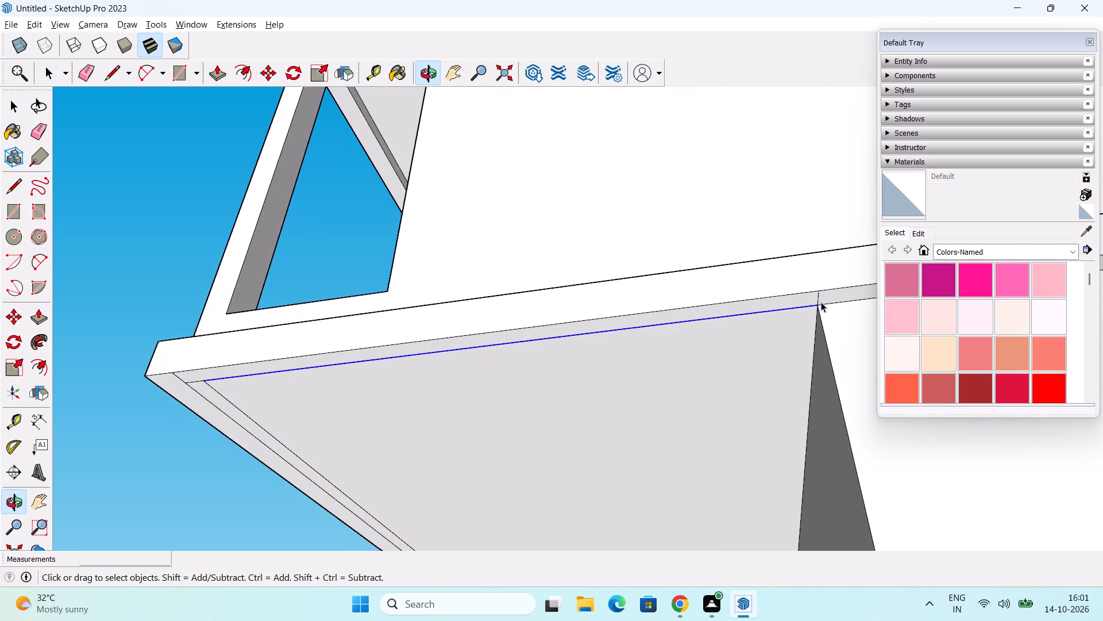
pyautogui.scroll(5, 821, 302)
pyautogui.press('m')
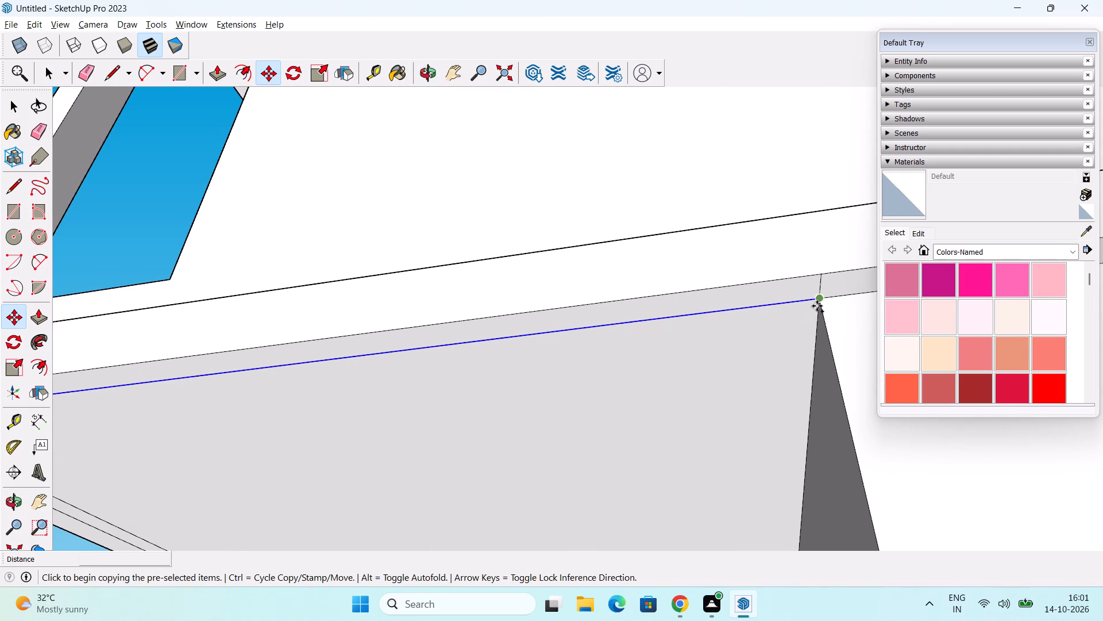
pyautogui.click(820, 305)
pyautogui.write('9"')
pyautogui.press('Return')
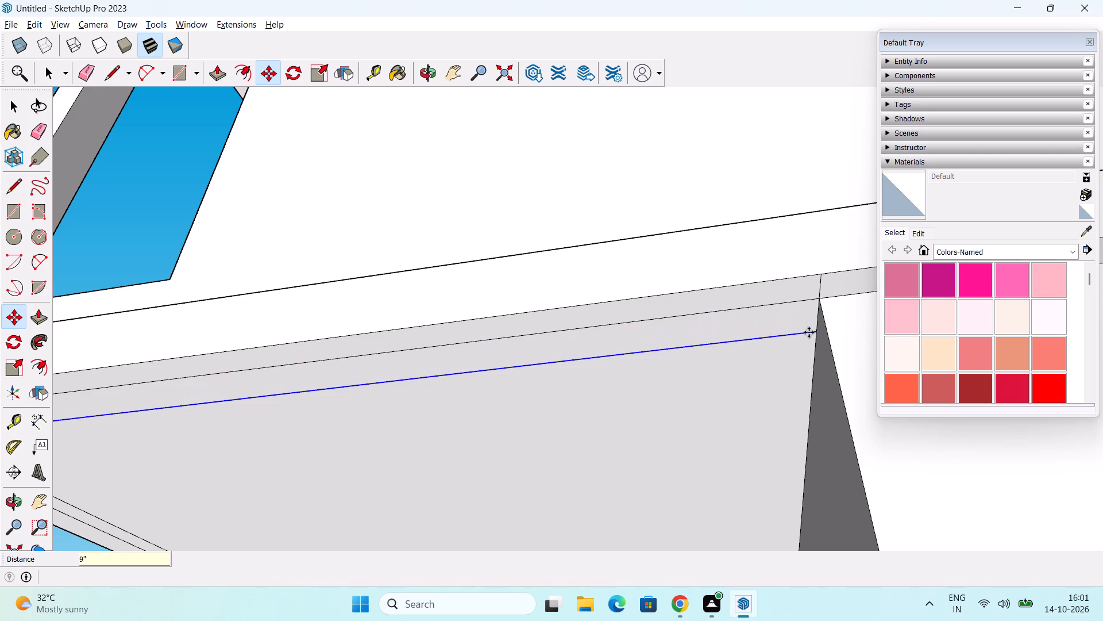
pyautogui.write('6"')
pyautogui.press('Return')
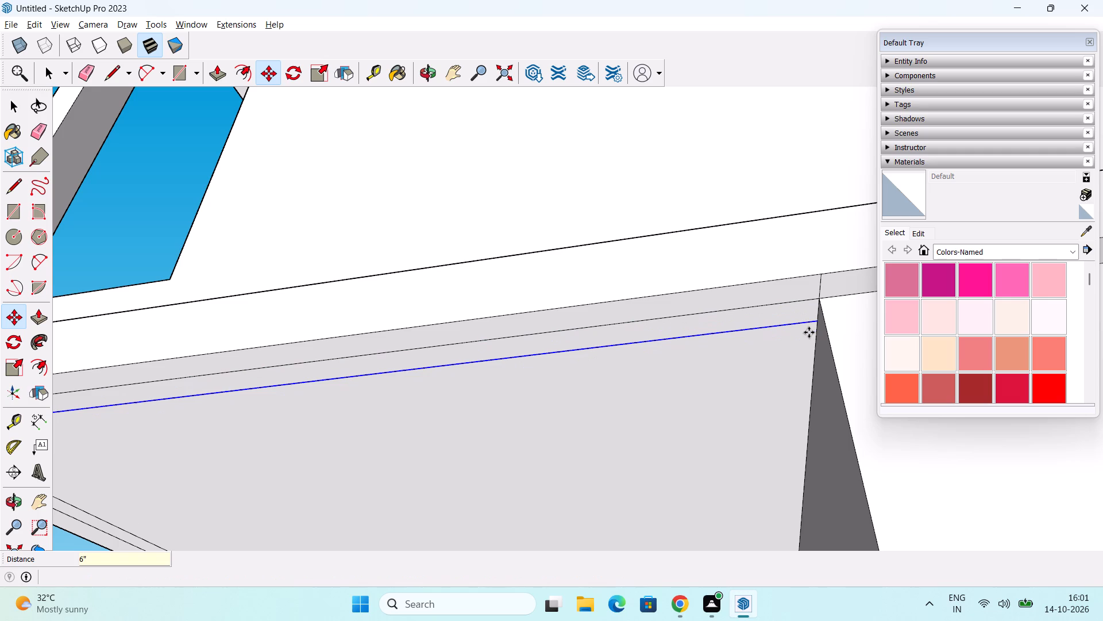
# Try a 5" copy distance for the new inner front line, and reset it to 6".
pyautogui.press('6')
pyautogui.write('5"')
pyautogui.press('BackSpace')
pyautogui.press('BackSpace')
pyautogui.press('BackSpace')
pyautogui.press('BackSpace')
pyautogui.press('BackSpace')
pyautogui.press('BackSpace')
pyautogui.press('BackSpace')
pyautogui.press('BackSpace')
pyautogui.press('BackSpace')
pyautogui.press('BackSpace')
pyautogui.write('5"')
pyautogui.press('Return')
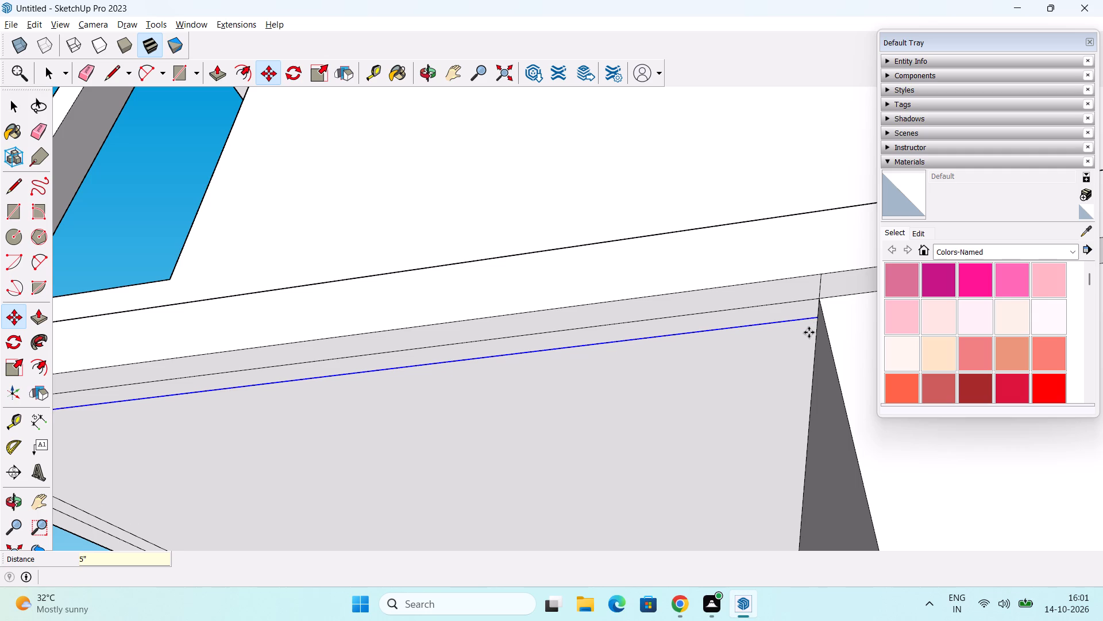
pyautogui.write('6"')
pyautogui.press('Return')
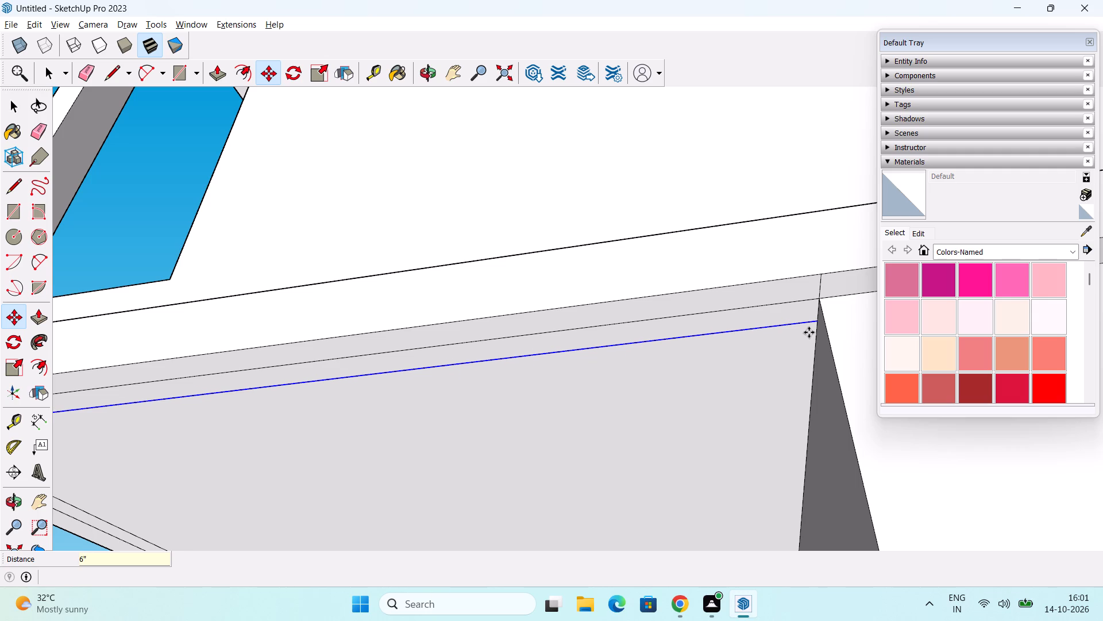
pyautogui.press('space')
# Erase the two short line segments at the soffit's front corner, leaving two concentric corner outlines.
pyautogui.scroll(-4, 782, 356)
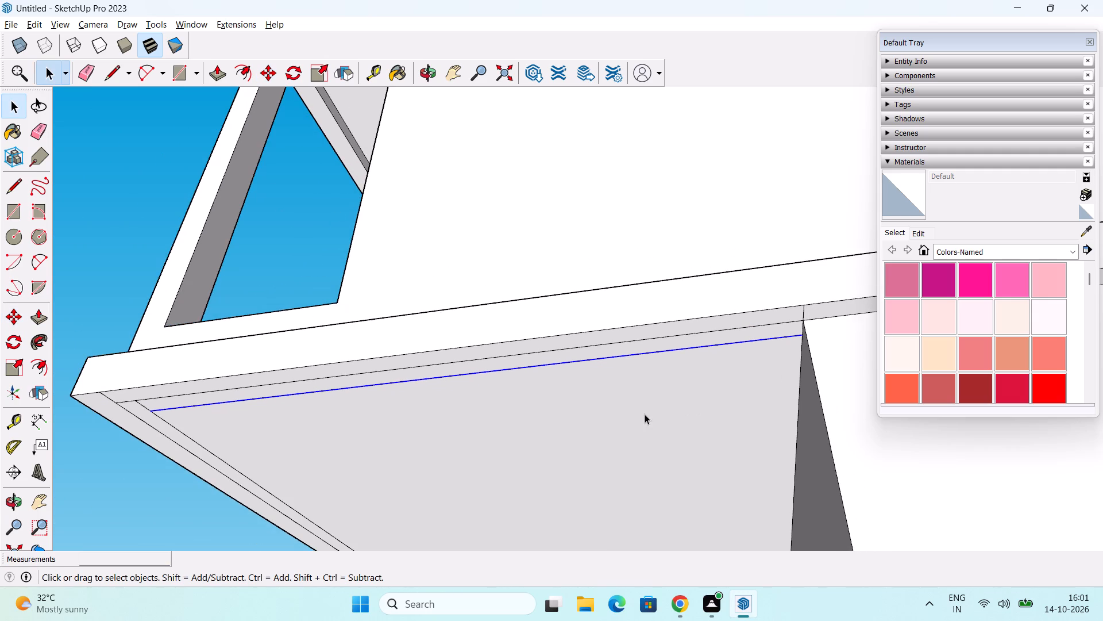
pyautogui.moveTo(645, 414); pyautogui.dragTo(737, 343, button='middle')
pyautogui.moveTo(452, 369); pyautogui.dragTo(550, 250, button='middle')
pyautogui.keyDown('shift'); pyautogui.moveTo(540, 250); pyautogui.dragTo(476, 340, button='middle'); pyautogui.keyUp('shift')
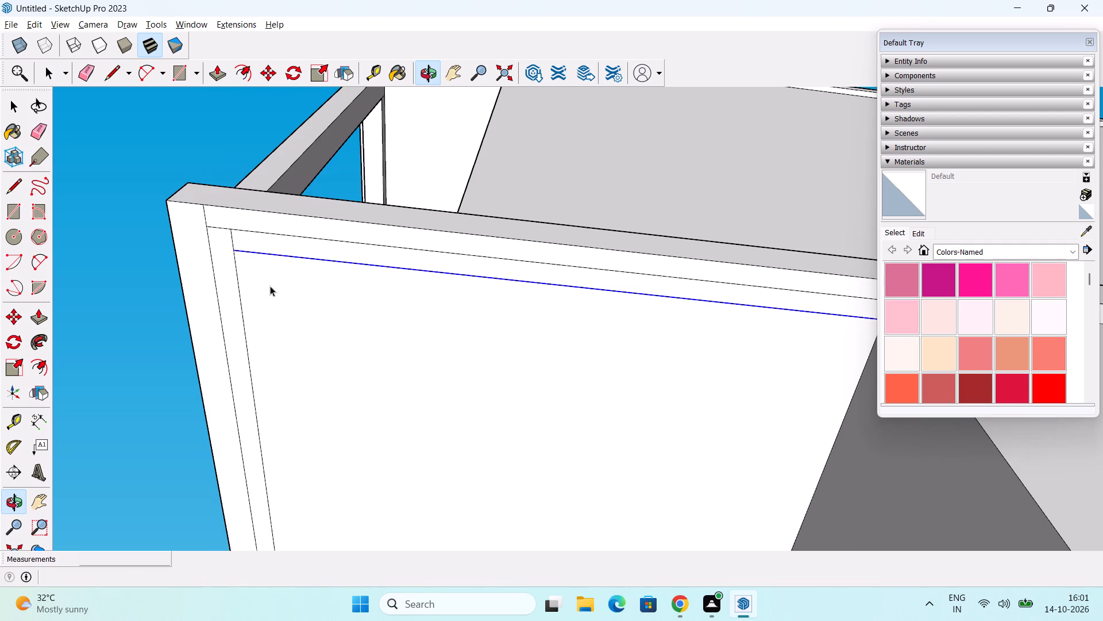
pyautogui.scroll(1, 248, 281)
pyautogui.moveTo(267, 290); pyautogui.dragTo(266, 301, button='middle')
pyautogui.press('e')
pyautogui.scroll(3, 209, 225)
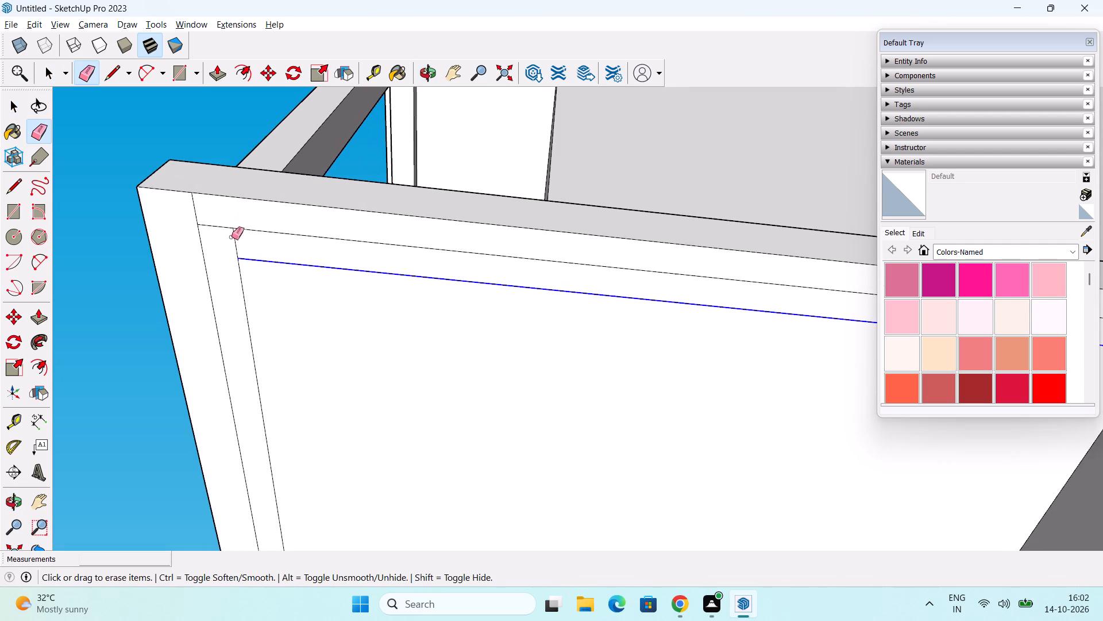
pyautogui.click(235, 246)
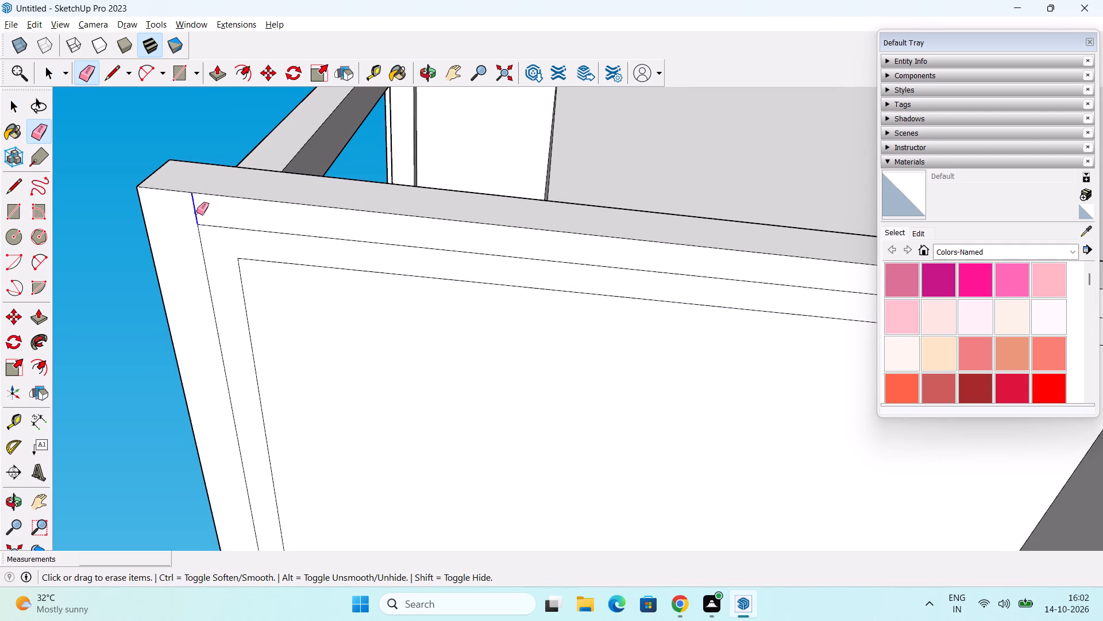
pyautogui.click(196, 212)
pyautogui.scroll(-3, 225, 220)
pyautogui.moveTo(291, 315); pyautogui.dragTo(281, 315, button='middle')
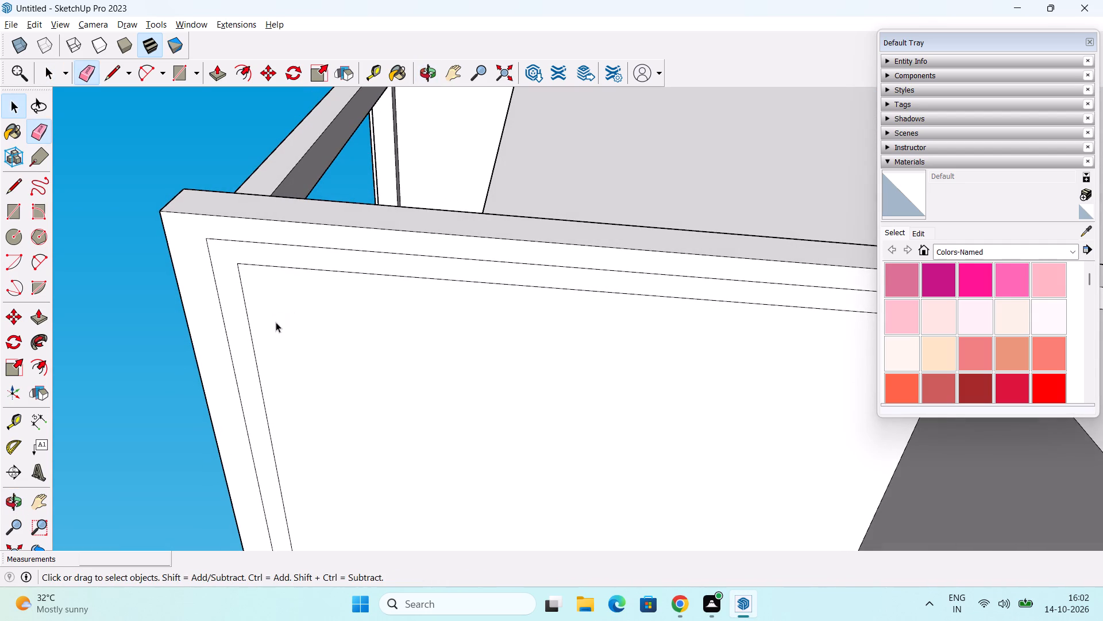
pyautogui.press('space')
# Draw a 9" by 9" square on the soffit, inward from the outer corner of the L-shaped strip.
pyautogui.moveTo(223, 336); pyautogui.dragTo(232, 355, button='middle')
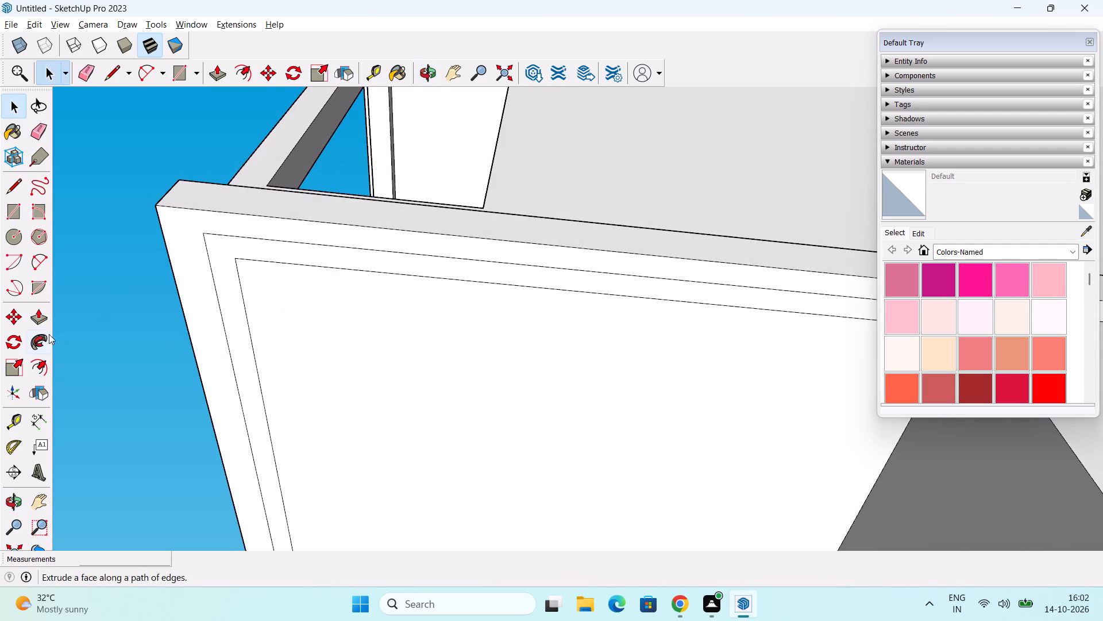
pyautogui.click(19, 221)
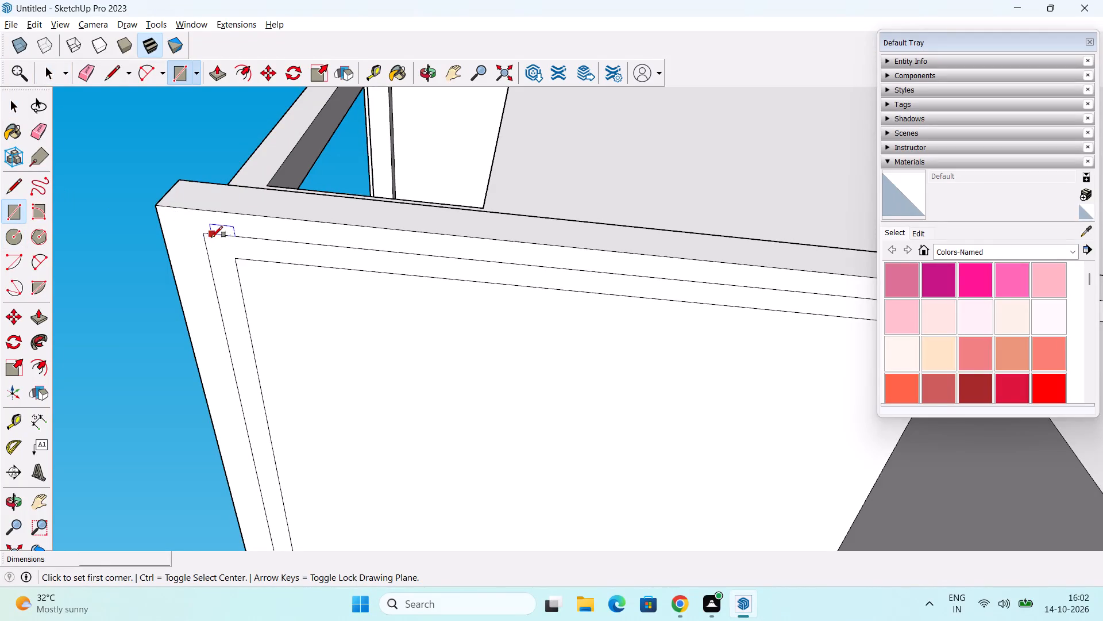
pyautogui.click(203, 236)
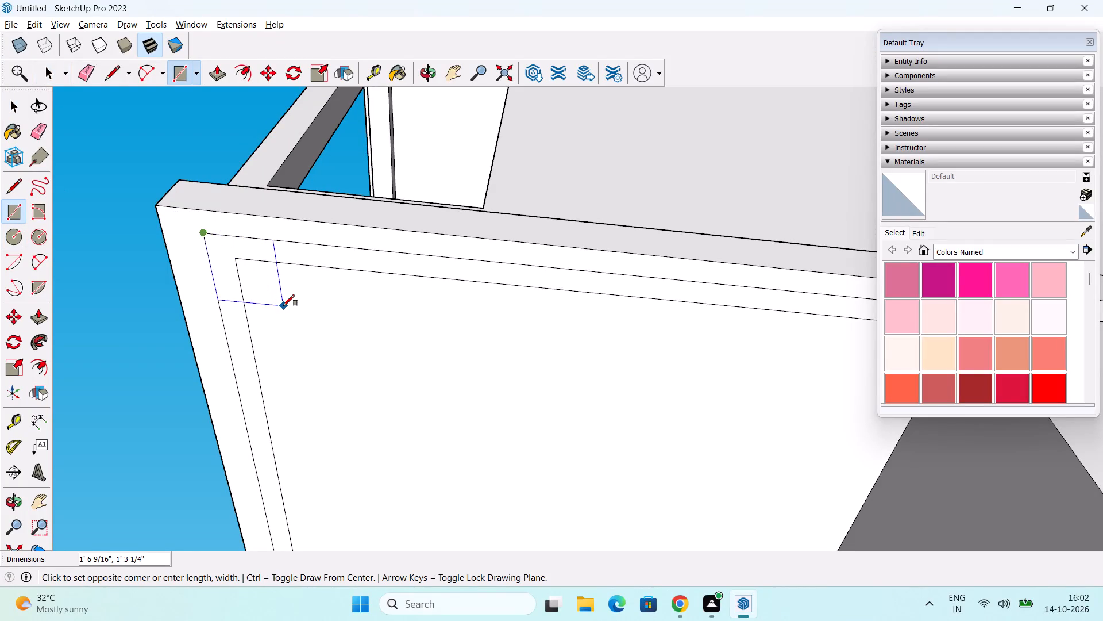
pyautogui.write('9"')
pyautogui.write(',9"')
pyautogui.press('Return')
pyautogui.press('space')
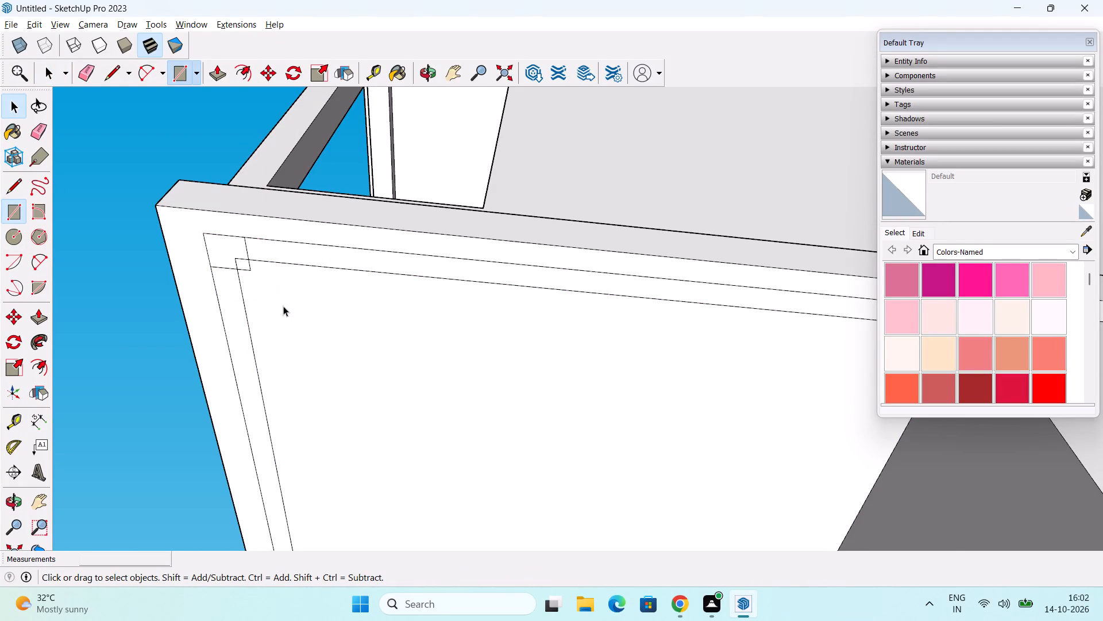
# Erase the inner strip line segments that fall inside the 9" corner square.
pyautogui.scroll(2, 279, 303)
pyautogui.moveTo(276, 304); pyautogui.dragTo(276, 342, button='middle')
pyautogui.scroll(-2, 313, 336)
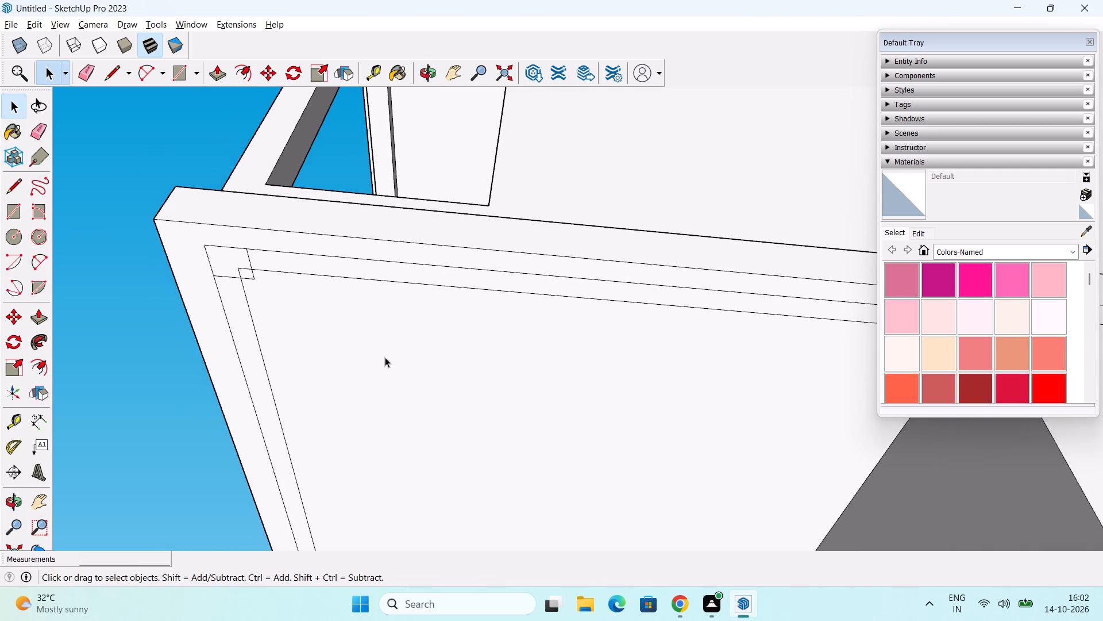
pyautogui.scroll(-2, 392, 373)
pyautogui.moveTo(394, 382); pyautogui.dragTo(219, 358, button='middle')
pyautogui.moveTo(239, 367); pyautogui.dragTo(263, 370, button='middle')
pyautogui.keyDown('shift'); pyautogui.moveTo(260, 370); pyautogui.dragTo(362, 424, button='middle'); pyautogui.keyUp('shift')
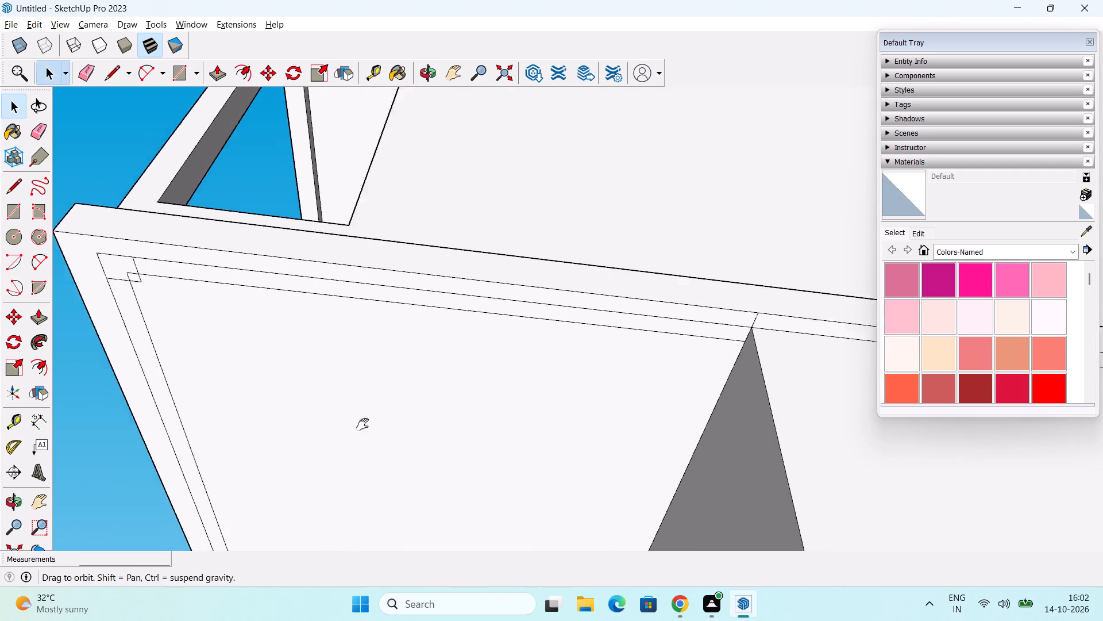
pyautogui.keyDown('shift'); pyautogui.moveTo(362, 424); pyautogui.dragTo(400, 442, button='middle'); pyautogui.keyUp('shift')
pyautogui.press('e')
pyautogui.scroll(5, 311, 359)
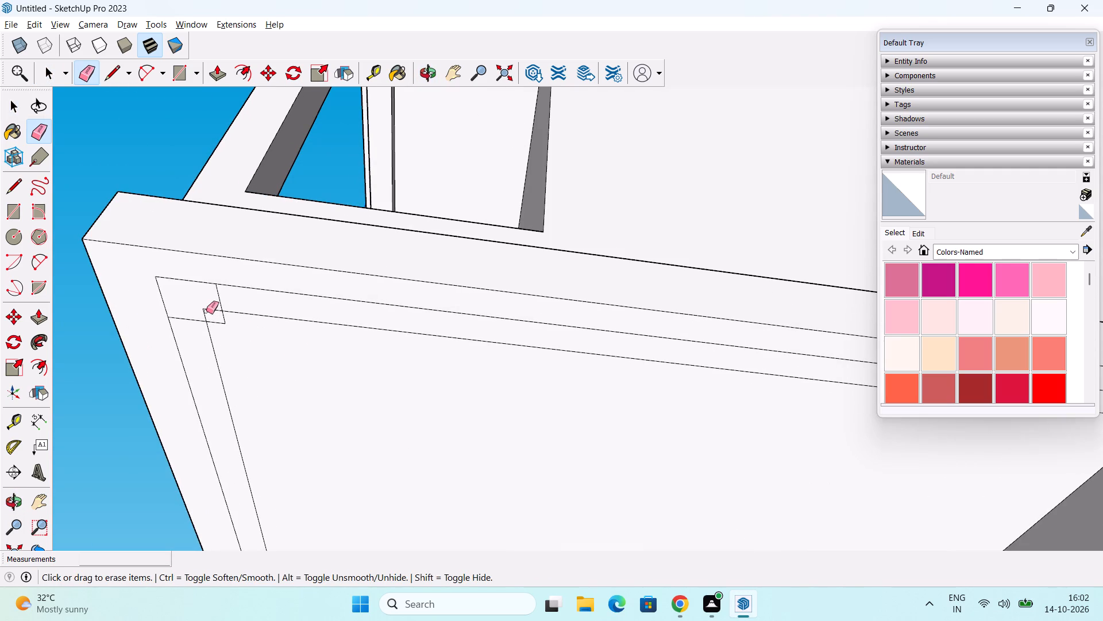
pyautogui.moveTo(206, 314); pyautogui.dragTo(215, 311)
pyautogui.moveTo(229, 329); pyautogui.dragTo(227, 351, button='middle')
pyautogui.press('space')
# Extrude the 9" corner square 15' down to the bottom of the house walls to form the corner column.
pyautogui.press('p')
pyautogui.click(182, 298)
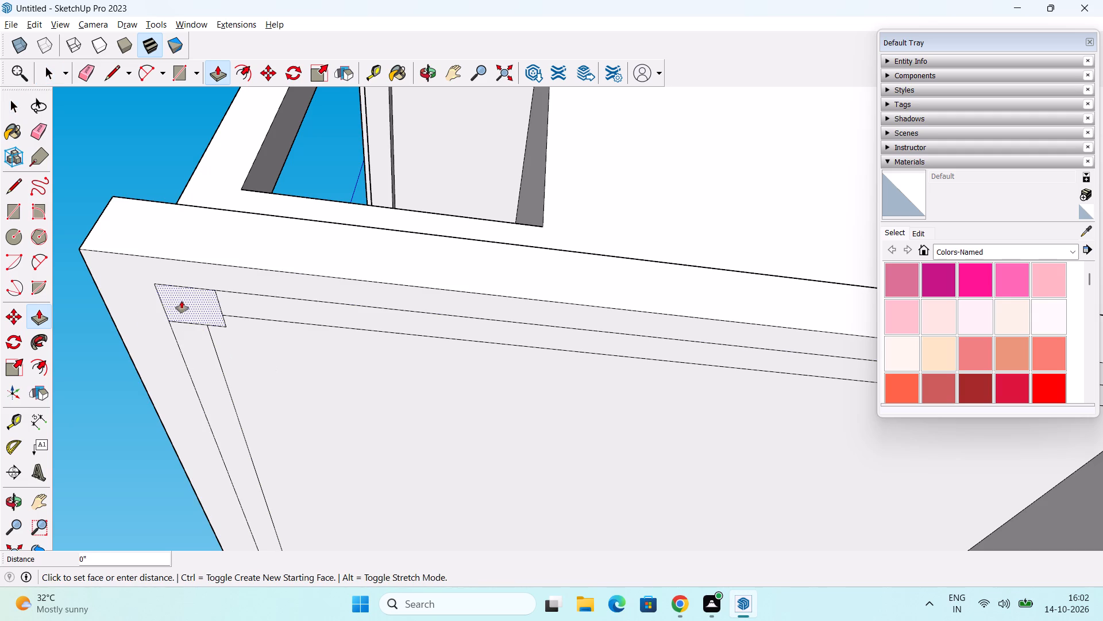
pyautogui.scroll(-1, 211, 404)
pyautogui.moveTo(213, 415); pyautogui.dragTo(335, 280, button='middle')
pyautogui.scroll(-3, 348, 269)
pyautogui.moveTo(305, 329); pyautogui.dragTo(234, 434, button='middle')
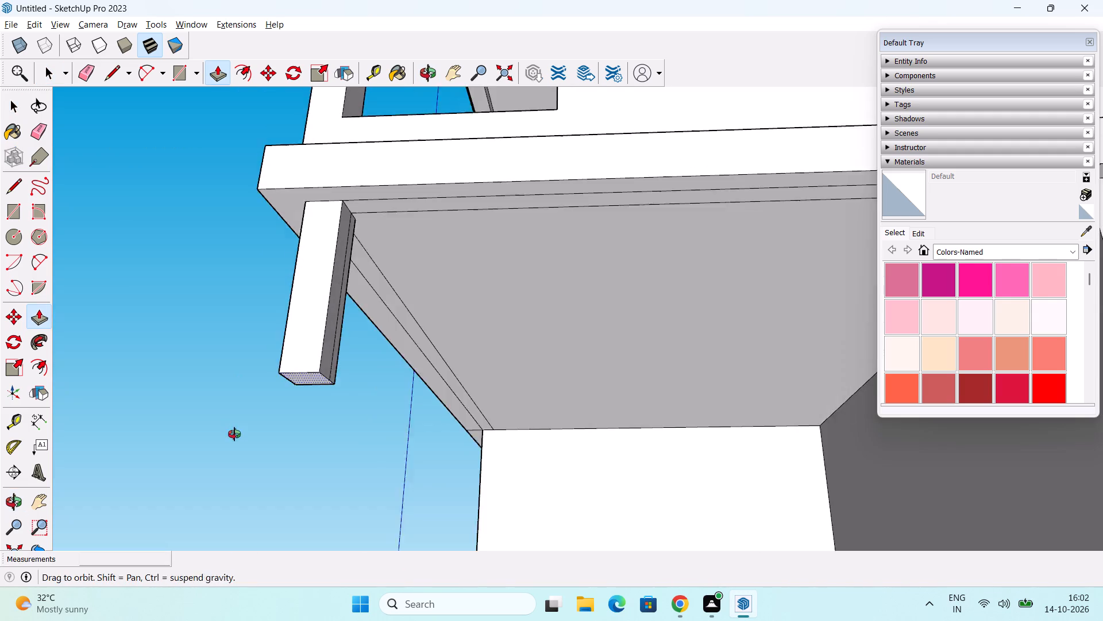
pyautogui.moveTo(234, 434); pyautogui.dragTo(234, 435, button='middle')
pyautogui.keyDown('shift'); pyautogui.moveTo(234, 435); pyautogui.dragTo(328, 307, button='middle'); pyautogui.keyUp('shift')
pyautogui.scroll(-6, 357, 284)
pyautogui.keyDown('shift'); pyautogui.moveTo(389, 371); pyautogui.dragTo(442, 297, button='middle'); pyautogui.keyUp('shift')
pyautogui.moveTo(443, 312); pyautogui.dragTo(399, 455, button='middle')
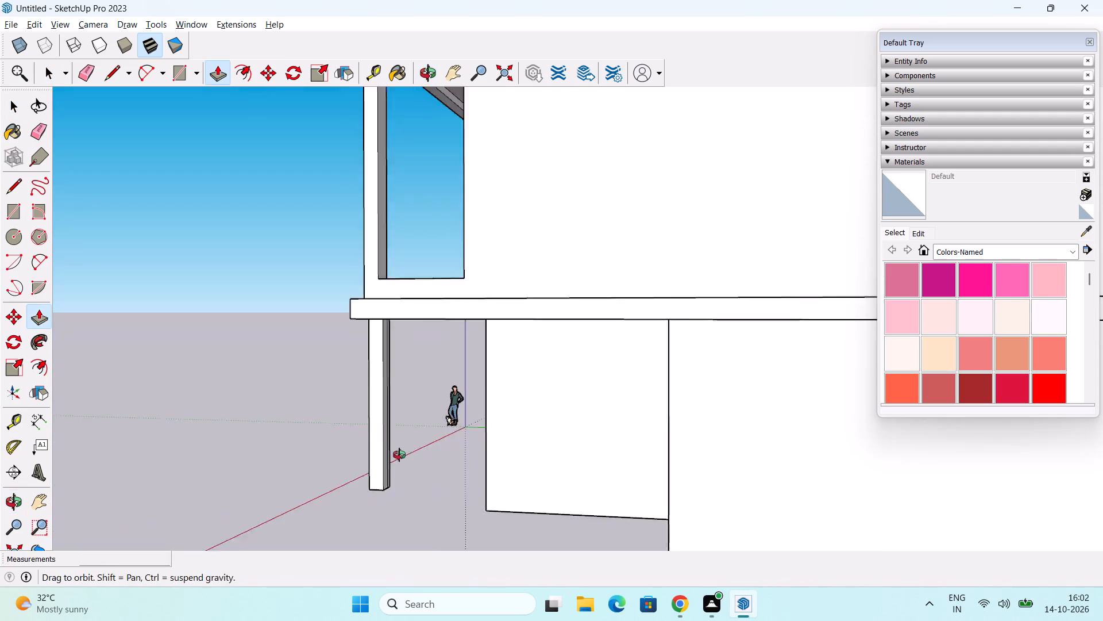
pyautogui.moveTo(399, 455); pyautogui.dragTo(398, 459, button='middle')
pyautogui.keyDown('shift'); pyautogui.moveTo(406, 464); pyautogui.dragTo(526, 233, button='middle'); pyautogui.keyUp('shift')
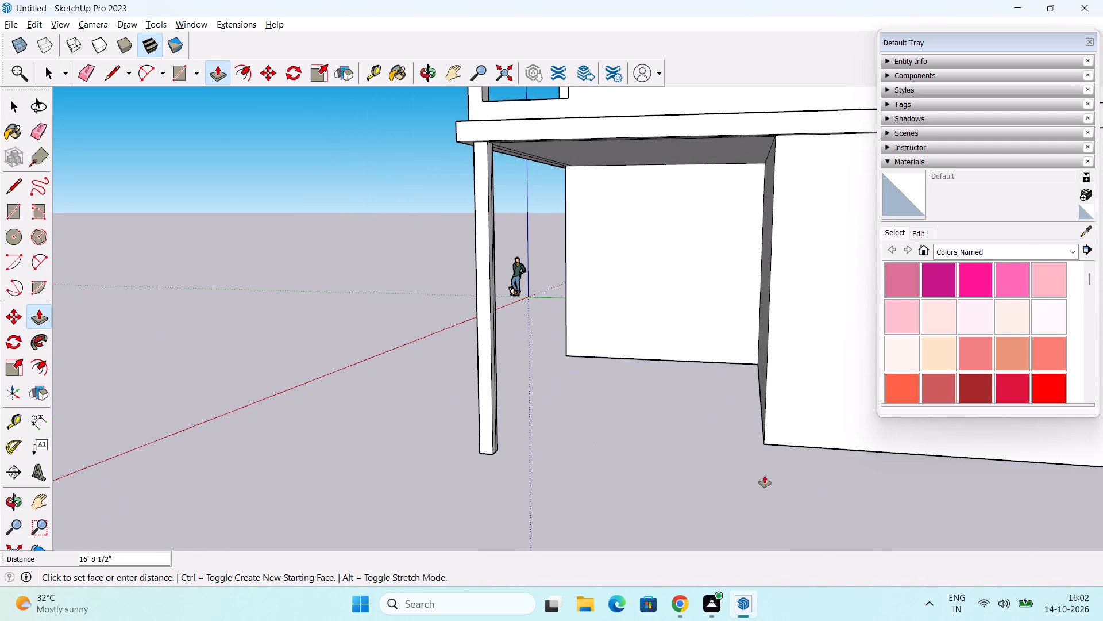
pyautogui.click(766, 443)
# Extrude the front soffit strip beside the corner column 1' down to form the front beam.
pyautogui.moveTo(551, 384); pyautogui.dragTo(535, 573, button='middle')
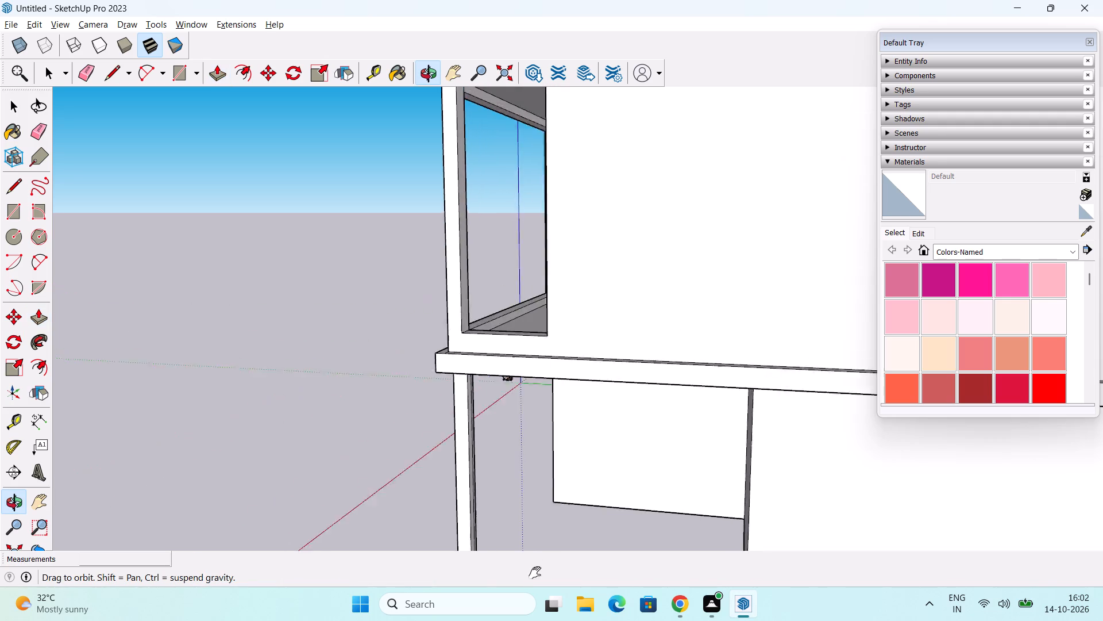
pyautogui.moveTo(535, 573); pyautogui.dragTo(535, 574, button='middle')
pyautogui.moveTo(523, 481); pyautogui.dragTo(572, 312, button='middle')
pyautogui.scroll(-1, 572, 305)
pyautogui.scroll(8, 560, 255)
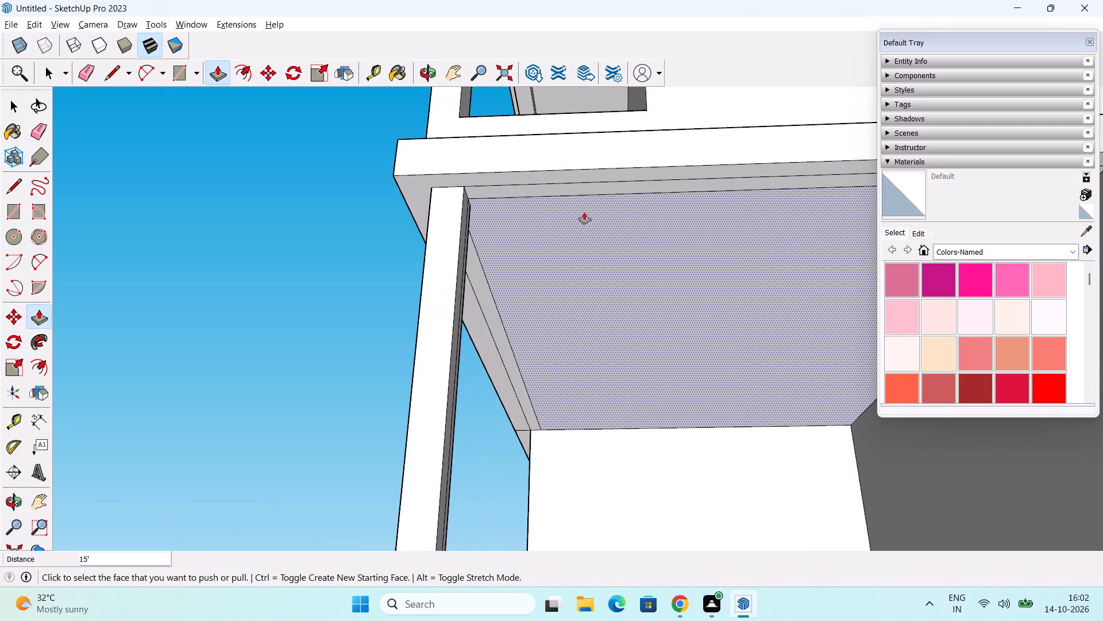
pyautogui.click(607, 193)
pyautogui.write("1'")
pyautogui.press('Return')
pyautogui.scroll(-1, 606, 219)
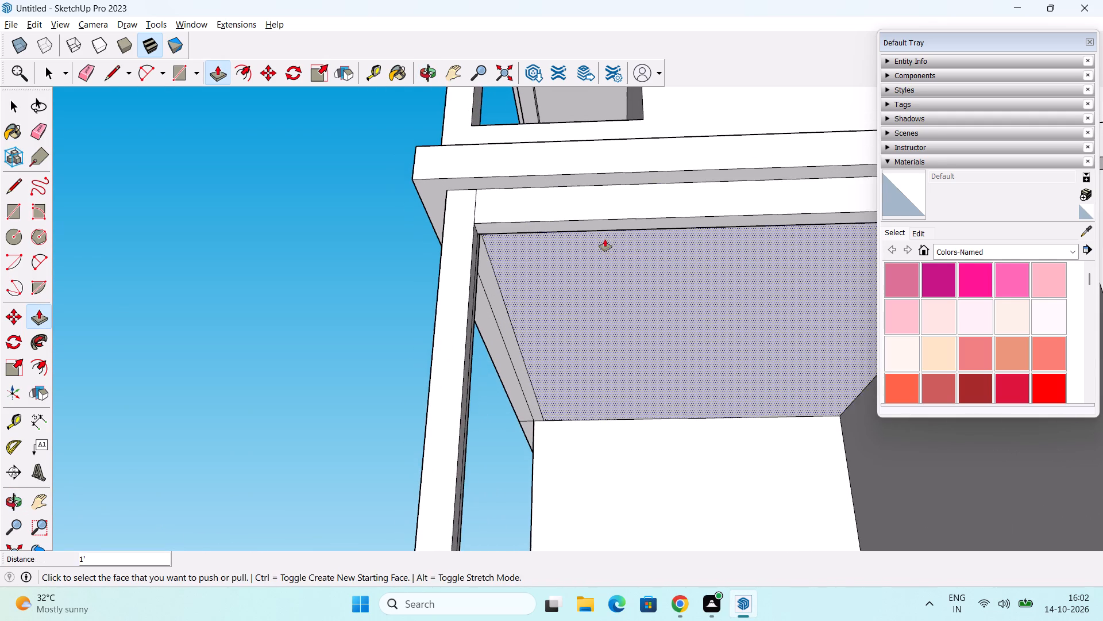
# Extrude the side soffit strip beside the corner column 1' down to form the side beam.
pyautogui.moveTo(639, 241); pyautogui.dragTo(441, 220, button='middle')
pyautogui.moveTo(457, 225); pyautogui.dragTo(637, 309, button='middle')
pyautogui.keyDown('shift'); pyautogui.moveTo(631, 309); pyautogui.dragTo(259, 384, button='middle'); pyautogui.keyUp('shift')
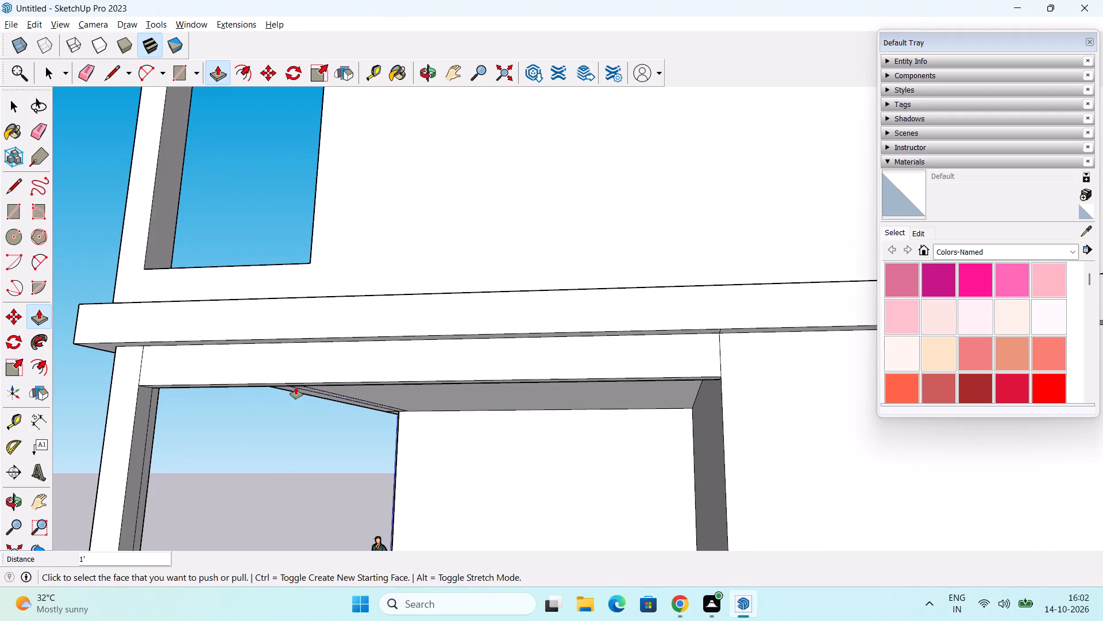
pyautogui.moveTo(296, 387); pyautogui.dragTo(594, 427, button='middle')
pyautogui.moveTo(437, 428); pyautogui.dragTo(682, 384, button='middle')
pyautogui.moveTo(595, 391); pyautogui.dragTo(634, 351, button='middle')
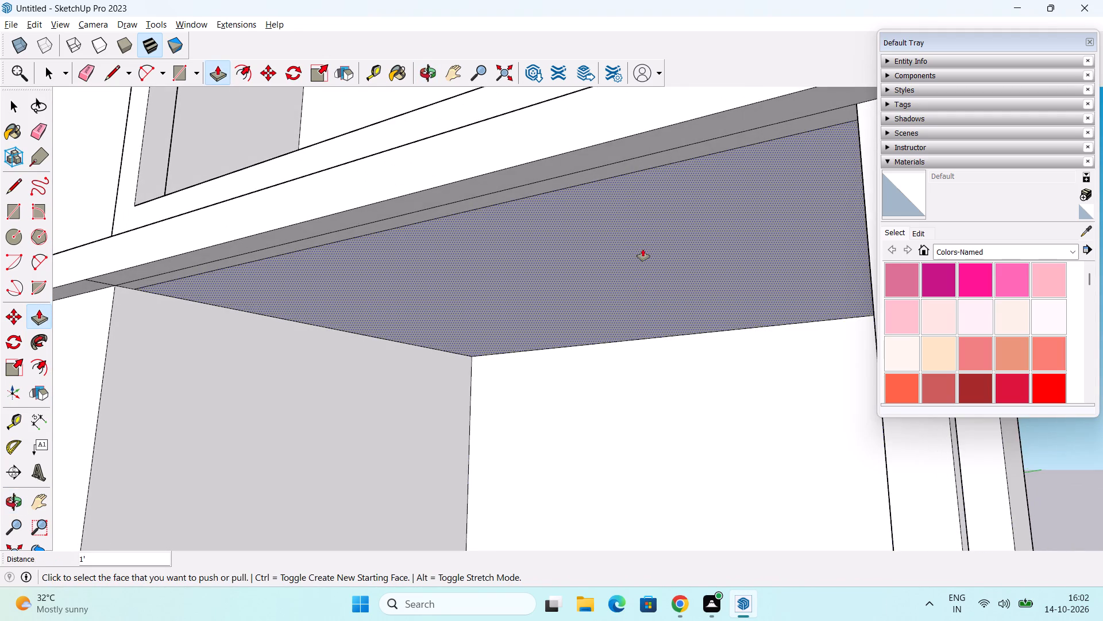
pyautogui.scroll(3, 643, 239)
pyautogui.doubleClick(650, 121)
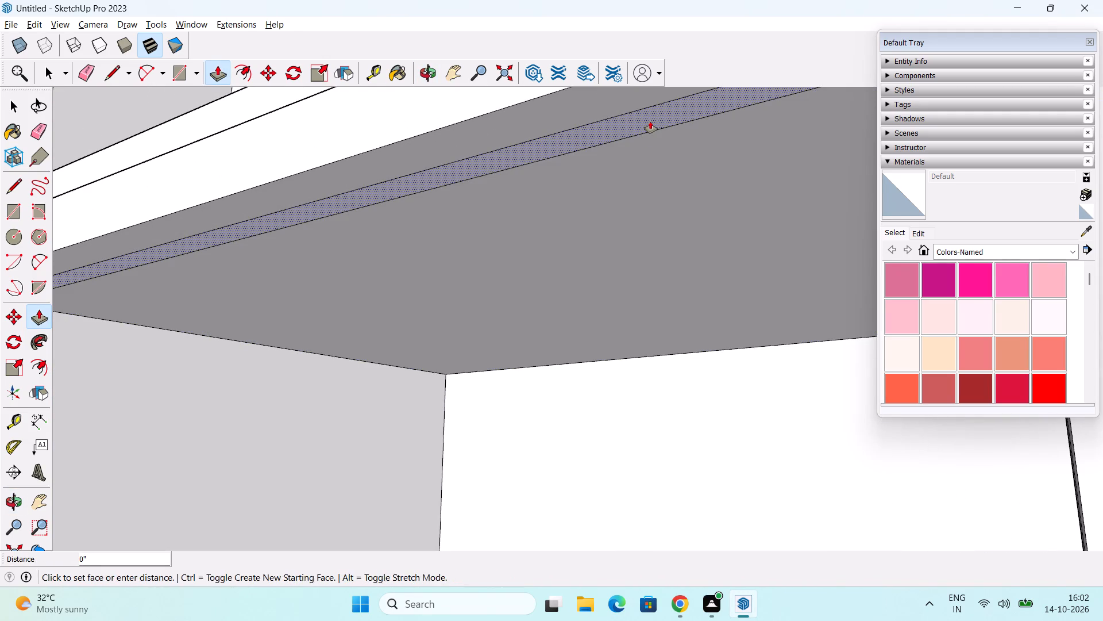
# Examine the corner column and the beams below the first-floor ledge from outside the house.
pyautogui.scroll(-6, 646, 243)
pyautogui.scroll(-2, 585, 324)
pyautogui.moveTo(576, 349); pyautogui.dragTo(688, 423, button='middle')
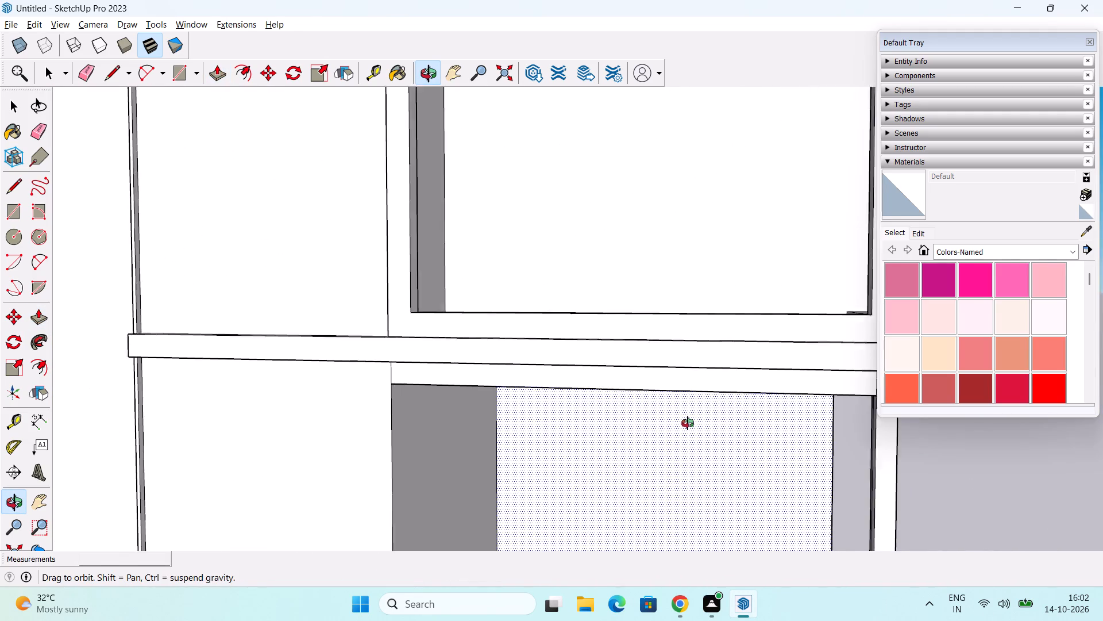
pyautogui.moveTo(688, 423); pyautogui.dragTo(688, 424, button='middle')
pyautogui.scroll(-2, 691, 423)
pyautogui.keyDown('shift'); pyautogui.moveTo(696, 442); pyautogui.dragTo(582, 404, button='middle'); pyautogui.keyUp('shift')
pyautogui.moveTo(612, 427); pyautogui.dragTo(558, 420, button='middle')
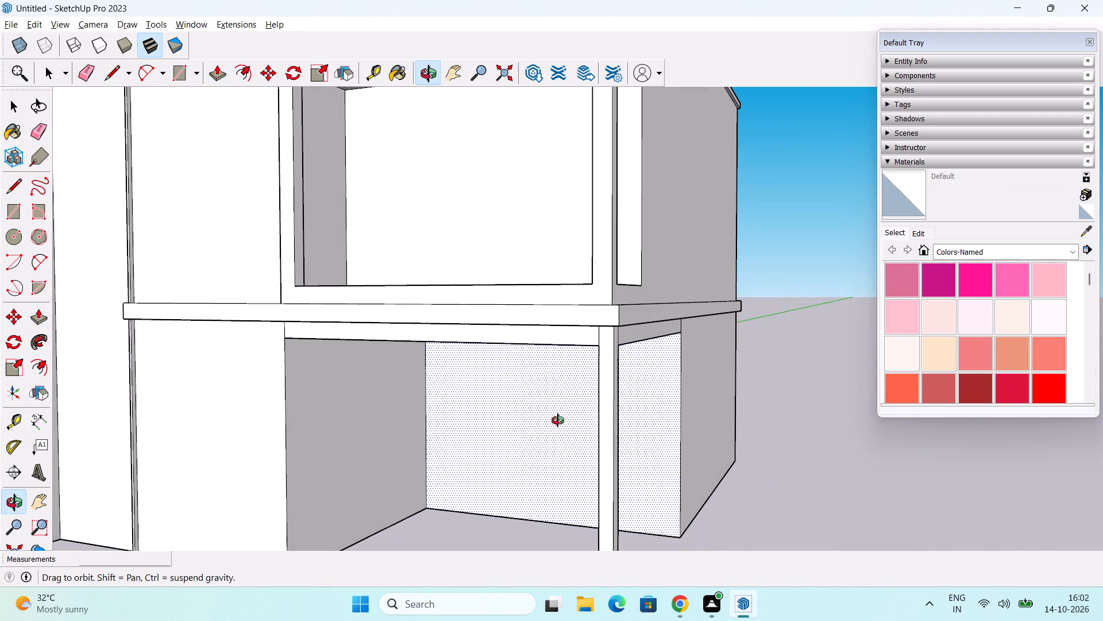
pyautogui.moveTo(558, 420); pyautogui.dragTo(511, 448, button='middle')
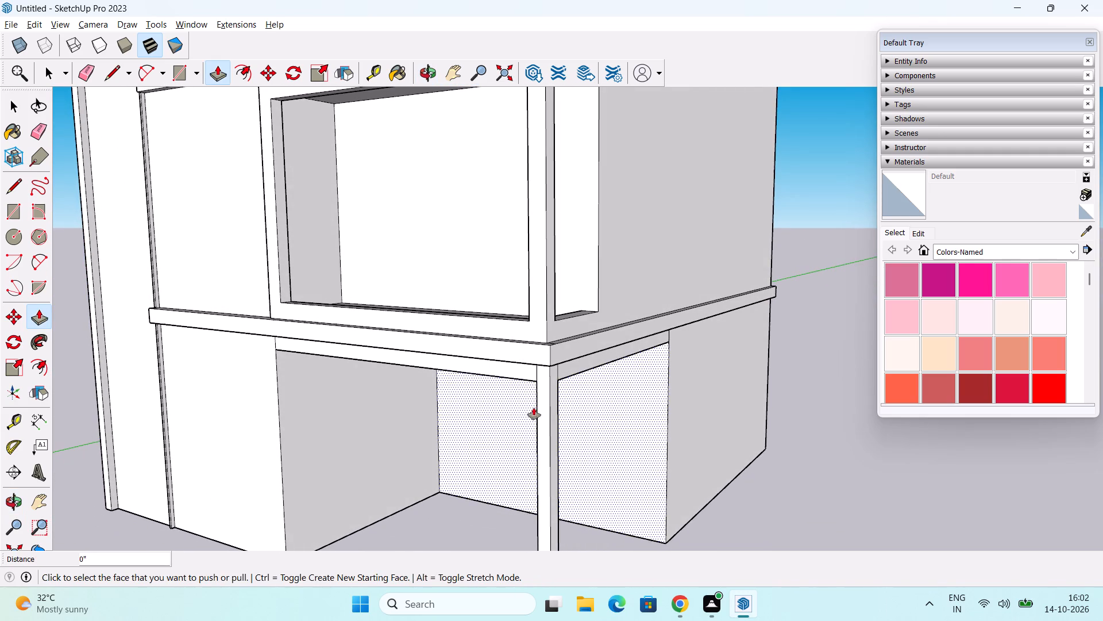
pyautogui.keyDown('shift'); pyautogui.moveTo(537, 409); pyautogui.dragTo(543, 451, button='middle'); pyautogui.keyUp('shift')
pyautogui.scroll(-2, 550, 436)
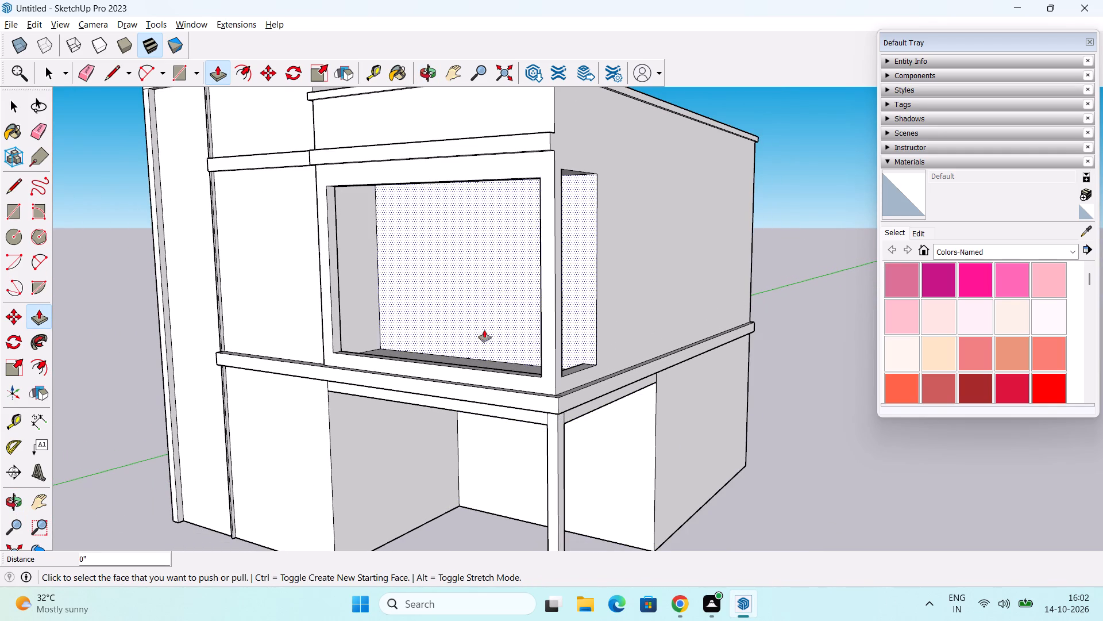
# Draw a 40' 3" line along the side wall from the upper front ledge's top corner to the wall's rear edge.
pyautogui.keyDown('shift'); pyautogui.moveTo(562, 306); pyautogui.dragTo(485, 395, button='middle'); pyautogui.keyUp('shift')
pyautogui.moveTo(487, 378); pyautogui.dragTo(375, 430, button='middle')
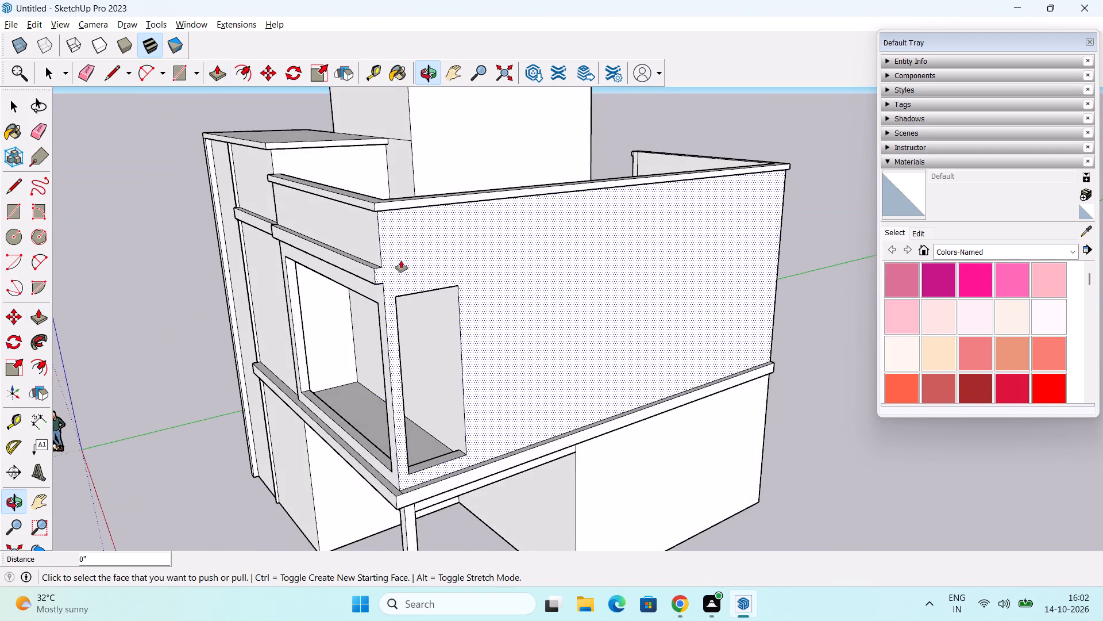
pyautogui.scroll(5, 401, 260)
pyautogui.press('space')
pyautogui.moveTo(411, 317); pyautogui.dragTo(351, 323, button='middle')
pyautogui.press('l')
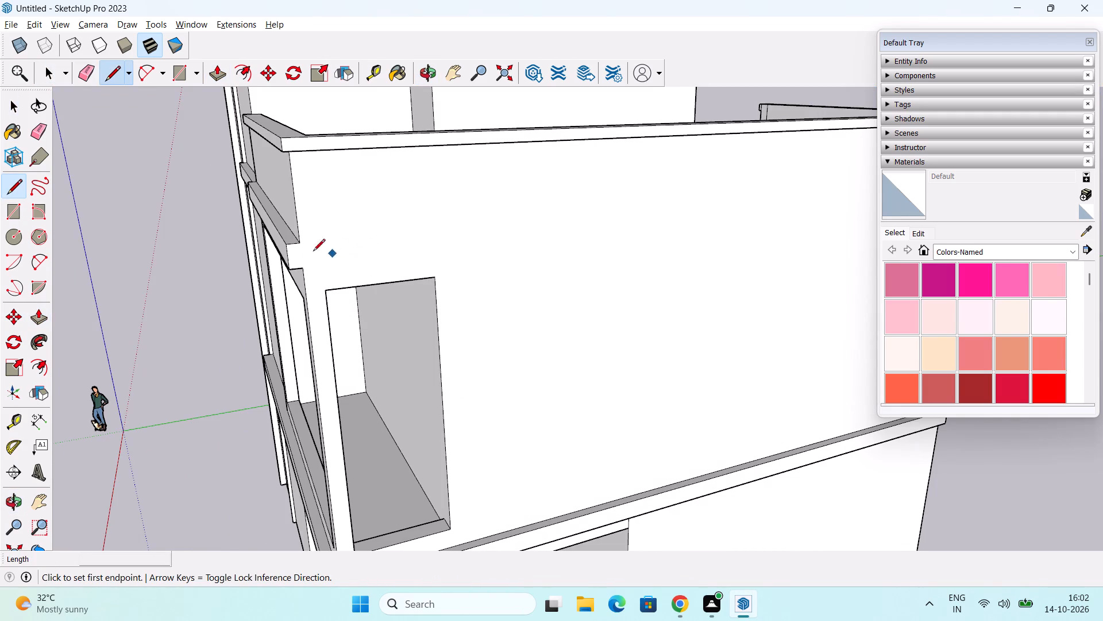
pyautogui.click(300, 247)
pyautogui.keyDown('shift'); pyautogui.moveTo(558, 227); pyautogui.dragTo(311, 300, button='middle'); pyautogui.keyUp('shift')
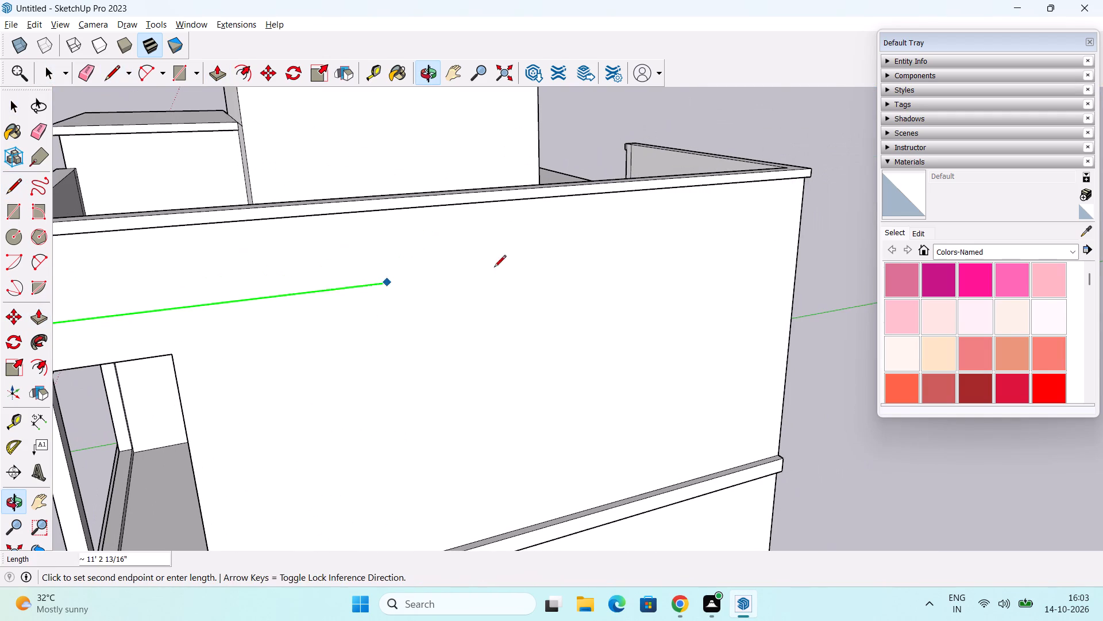
pyautogui.click(801, 234)
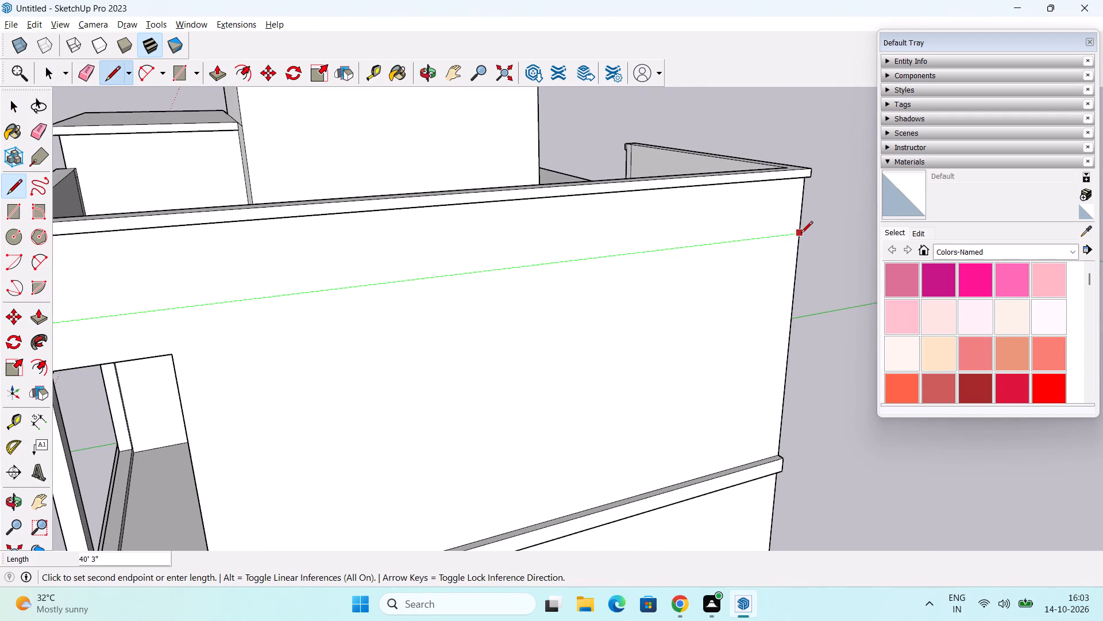
# Draw a parallel 40' 3" line along the side wall from the upper front ledge's bottom corner to the rear edge.
pyautogui.moveTo(583, 321); pyautogui.dragTo(737, 289, button='middle')
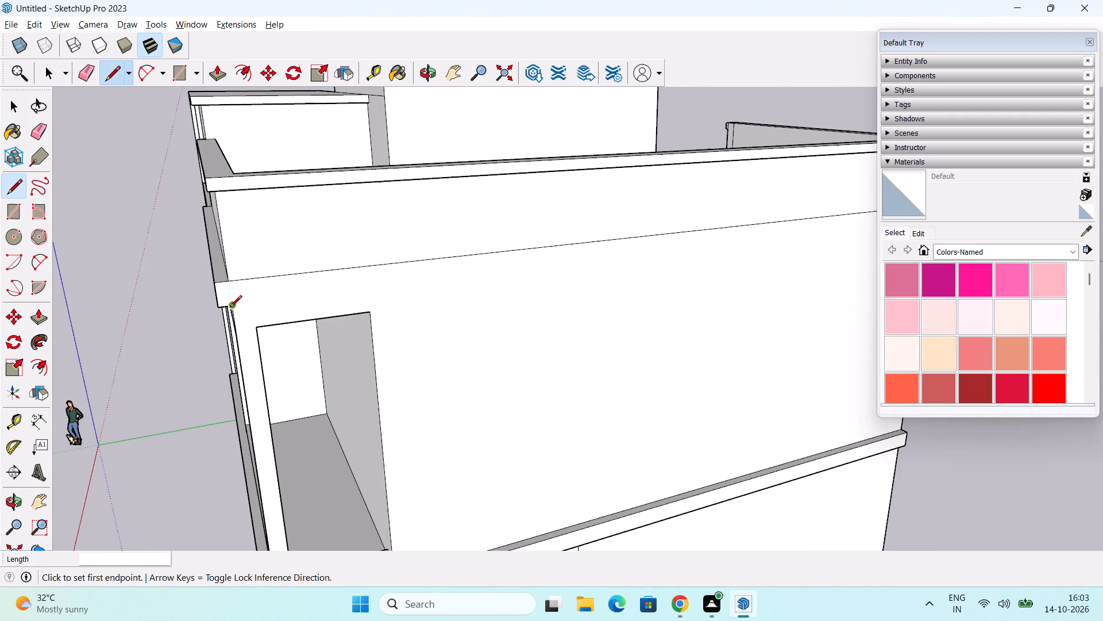
pyautogui.click(268, 308)
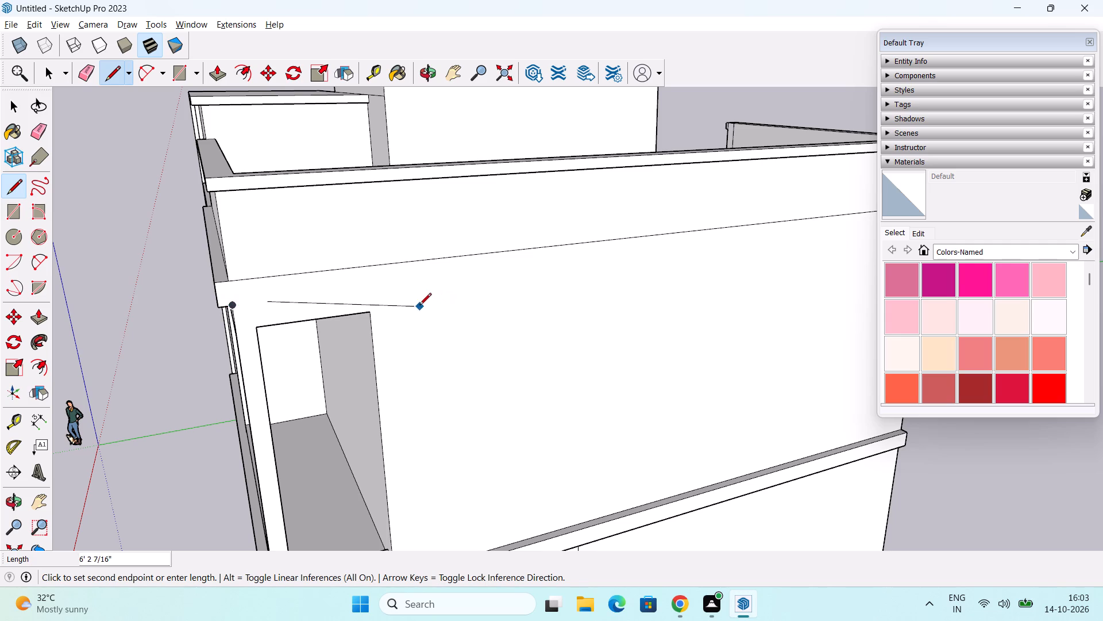
pyautogui.press('Escape')
pyautogui.moveTo(230, 307); pyautogui.dragTo(253, 308)
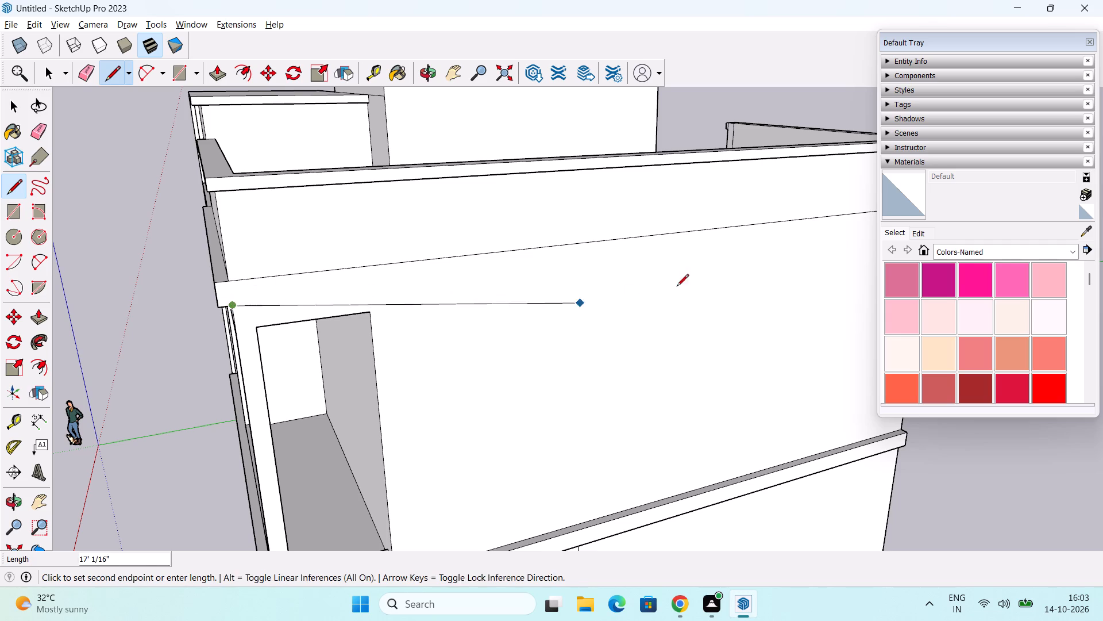
pyautogui.keyDown('shift'); pyautogui.moveTo(736, 273); pyautogui.dragTo(433, 347, button='middle'); pyautogui.keyUp('shift')
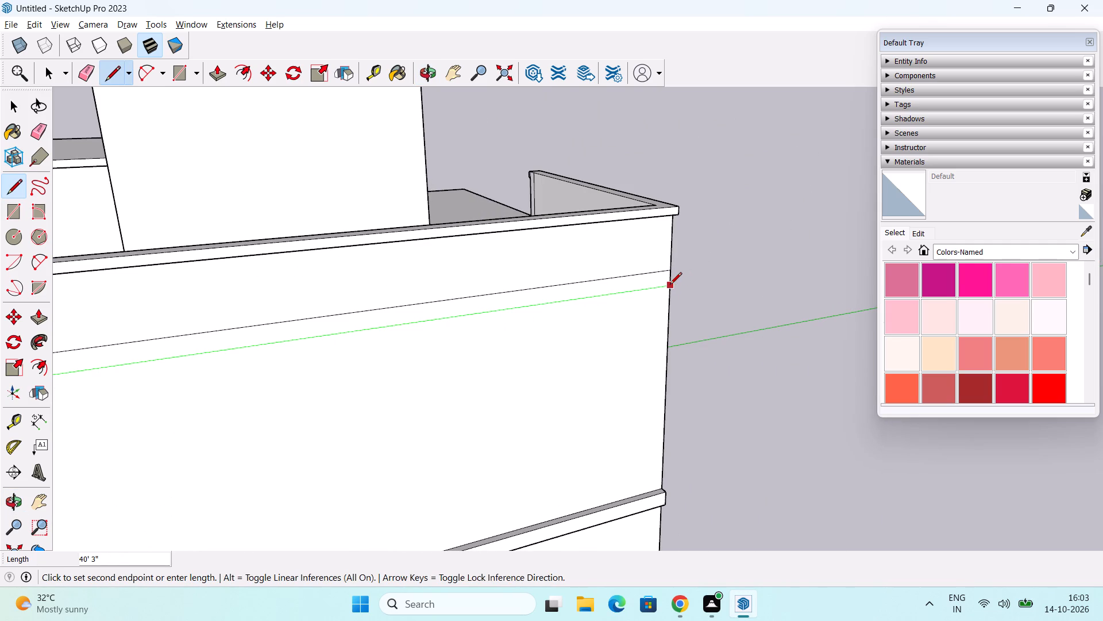
pyautogui.click(669, 285)
pyautogui.keyDown('shift'); pyautogui.moveTo(479, 362); pyautogui.dragTo(723, 291, button='middle'); pyautogui.keyUp('shift')
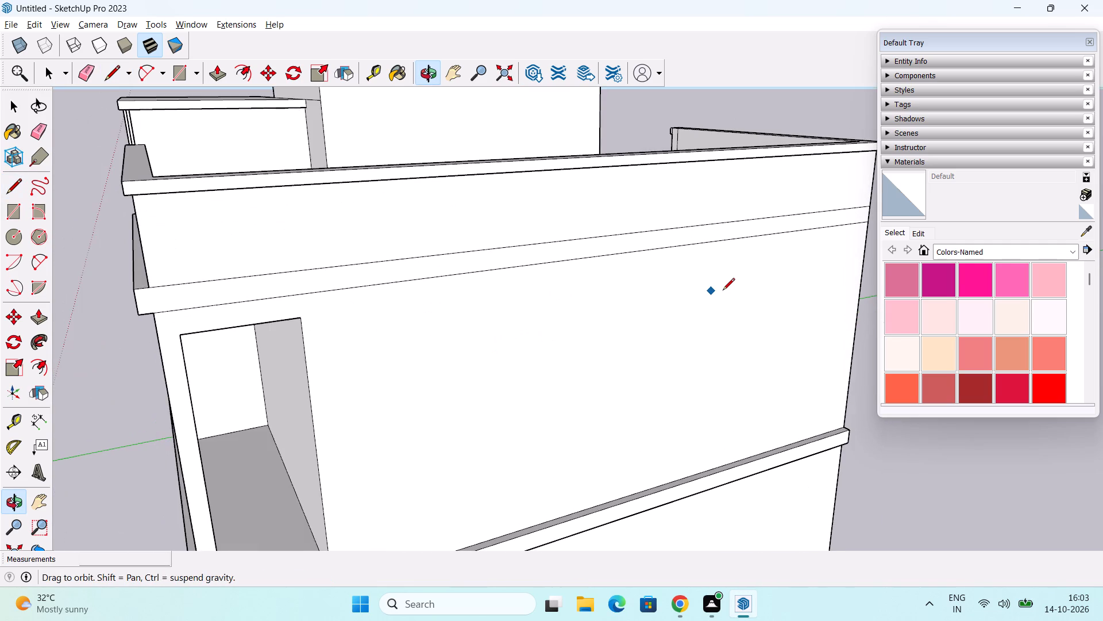
pyautogui.press('space')
# Extrude the strip between the two side-wall lines 6" outward to continue the upper ledge around the corner.
pyautogui.moveTo(582, 321); pyautogui.dragTo(612, 302, button='middle')
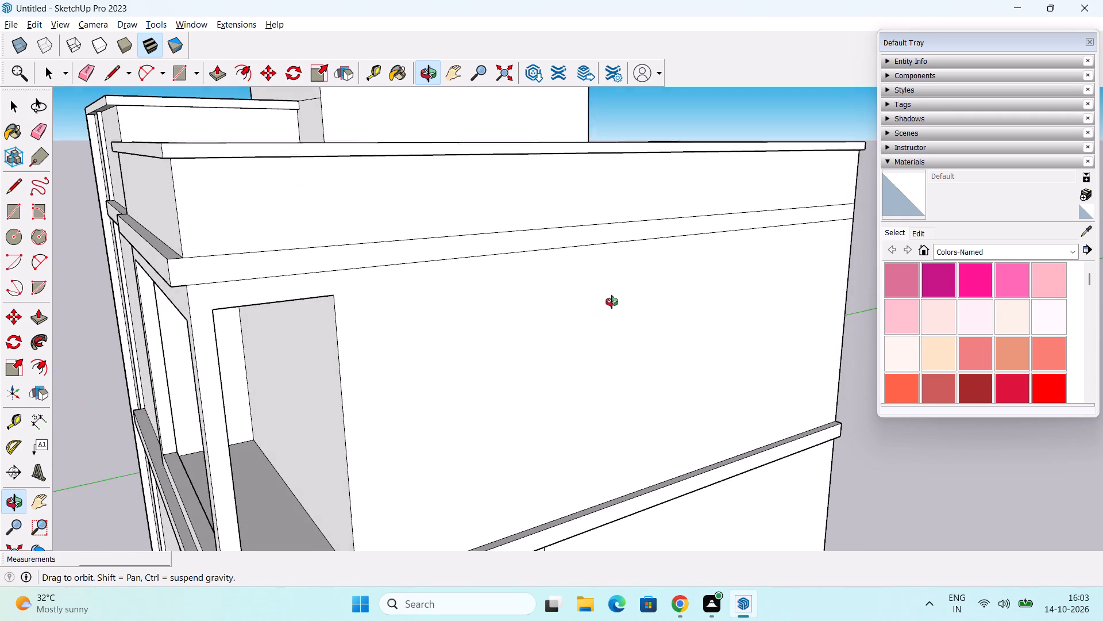
pyautogui.moveTo(612, 302); pyautogui.dragTo(618, 335, button='middle')
pyautogui.moveTo(460, 344); pyautogui.dragTo(461, 373, button='middle')
pyautogui.keyDown('shift'); pyautogui.moveTo(461, 373); pyautogui.dragTo(547, 317, button='middle'); pyautogui.keyUp('shift')
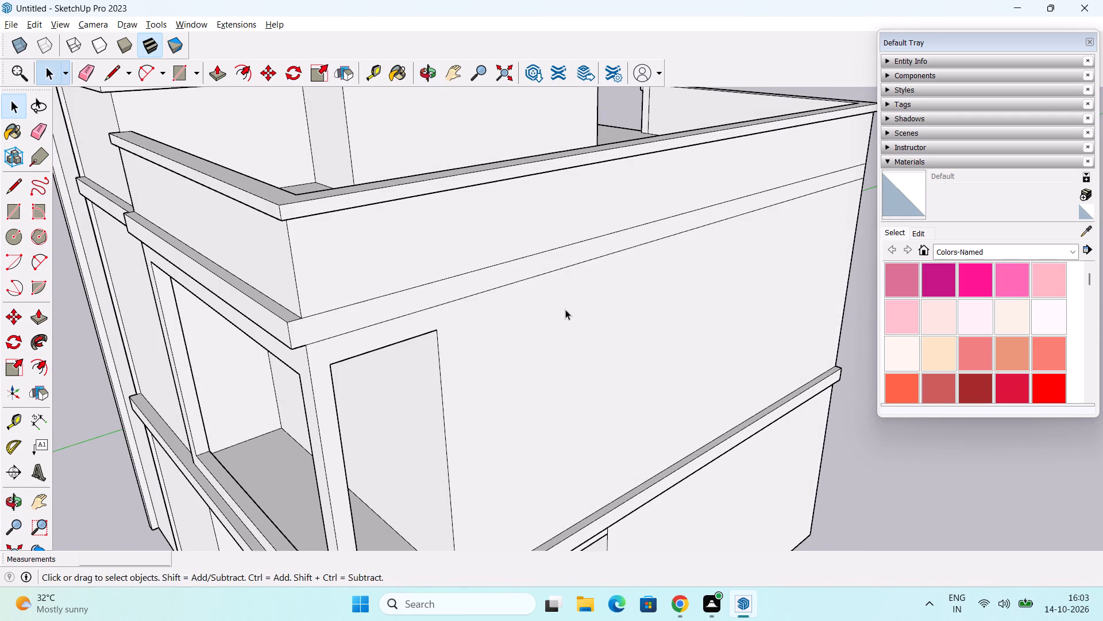
pyautogui.press('p')
pyautogui.click(391, 307)
pyautogui.write('6"')
pyautogui.press('Return')
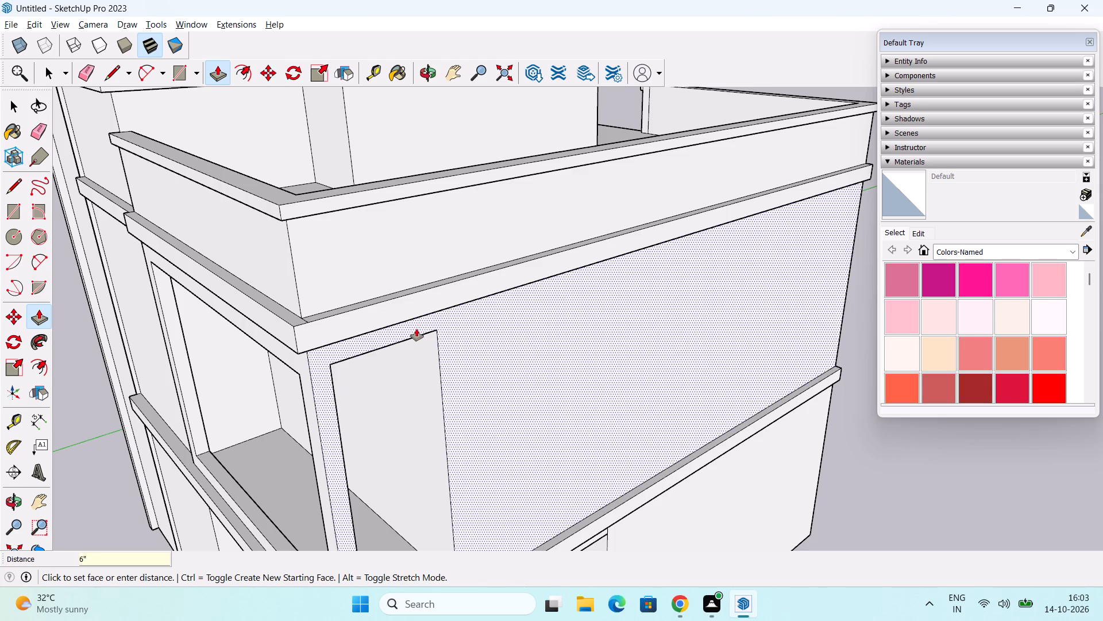
# Erase the seam line on the top face where the front and side upper ledges meet.
pyautogui.keyDown('shift'); pyautogui.moveTo(391, 367); pyautogui.dragTo(462, 213, button='middle'); pyautogui.keyUp('shift')
pyautogui.moveTo(476, 205); pyautogui.dragTo(454, 418, button='middle')
pyautogui.scroll(2, 388, 428)
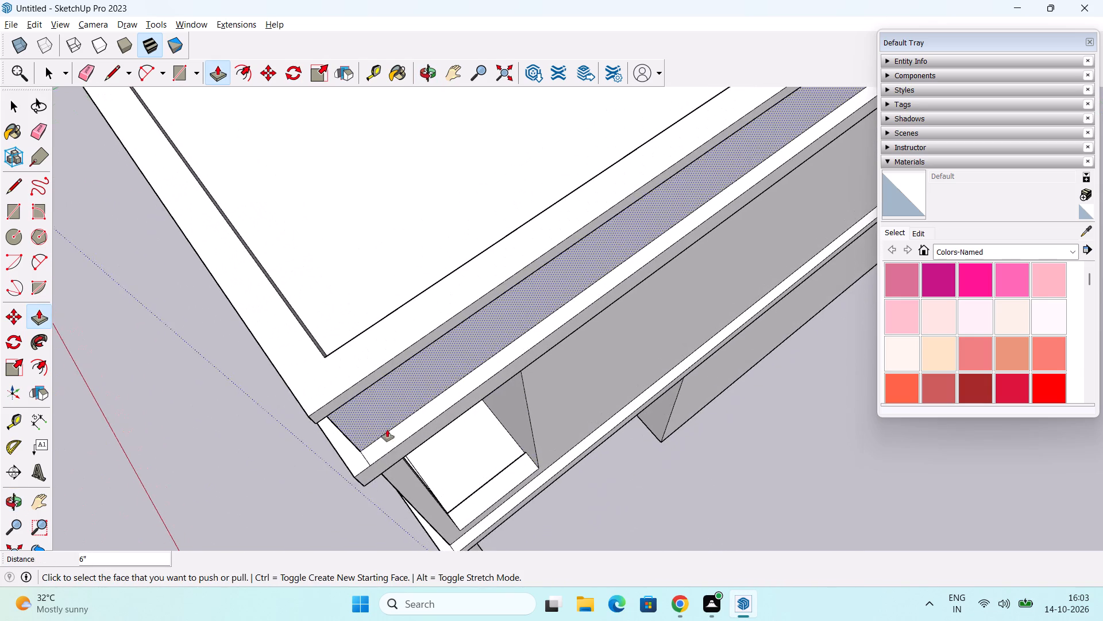
pyautogui.scroll(2, 387, 430)
pyautogui.moveTo(359, 469); pyautogui.dragTo(446, 404, button='middle')
pyautogui.scroll(6, 457, 413)
pyautogui.moveTo(439, 380); pyautogui.dragTo(439, 399, button='middle')
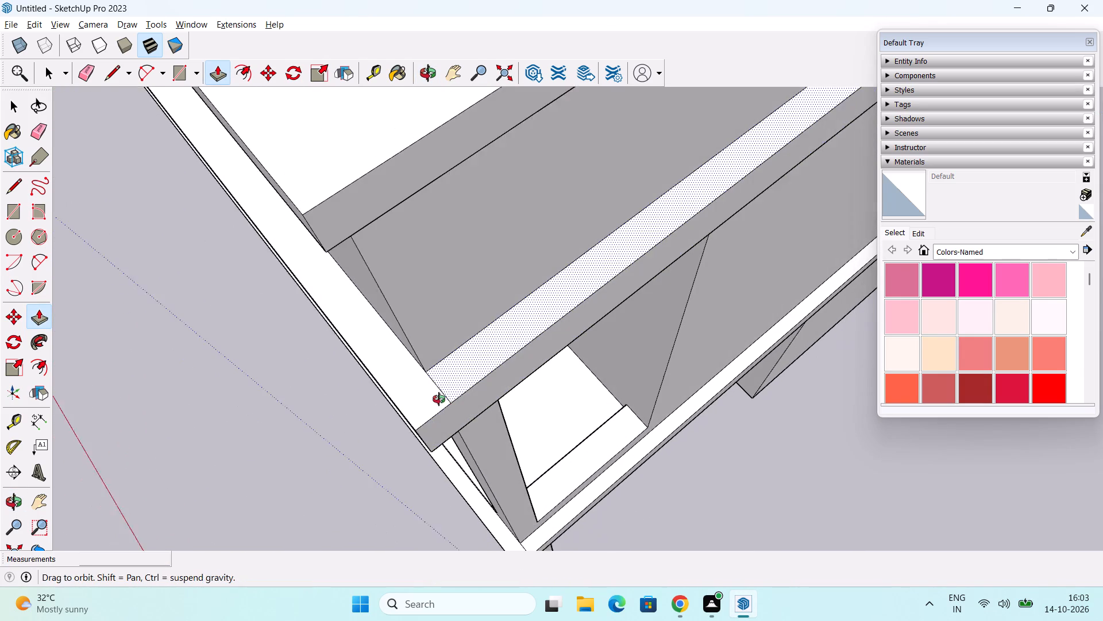
pyautogui.moveTo(439, 399); pyautogui.dragTo(439, 401, button='middle')
pyautogui.press('space')
pyautogui.press('e')
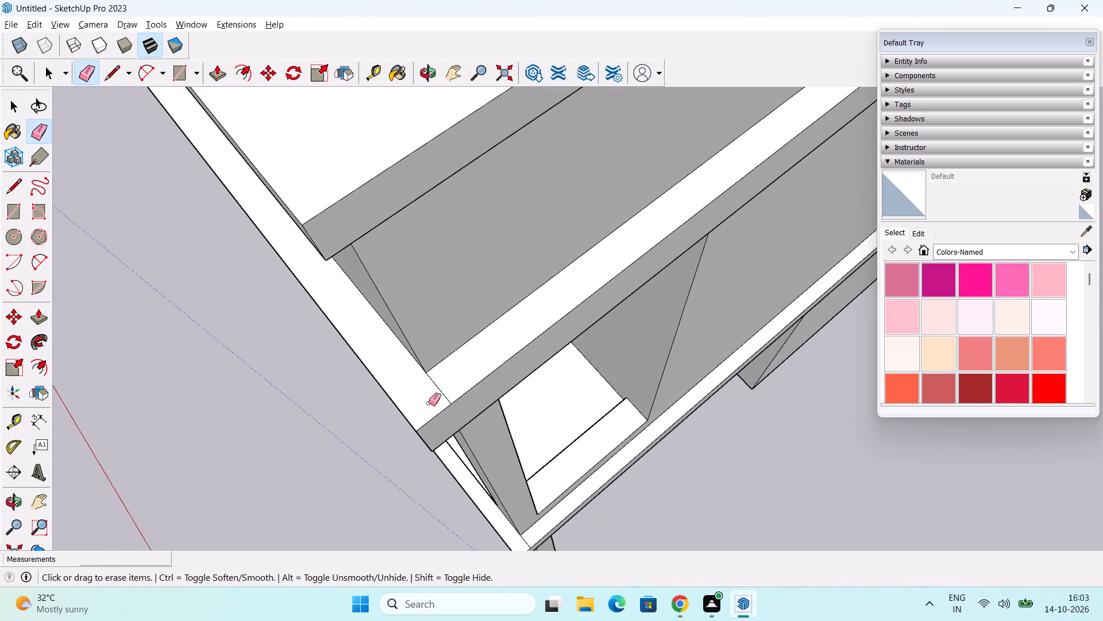
pyautogui.click(439, 393)
pyautogui.scroll(-4, 447, 386)
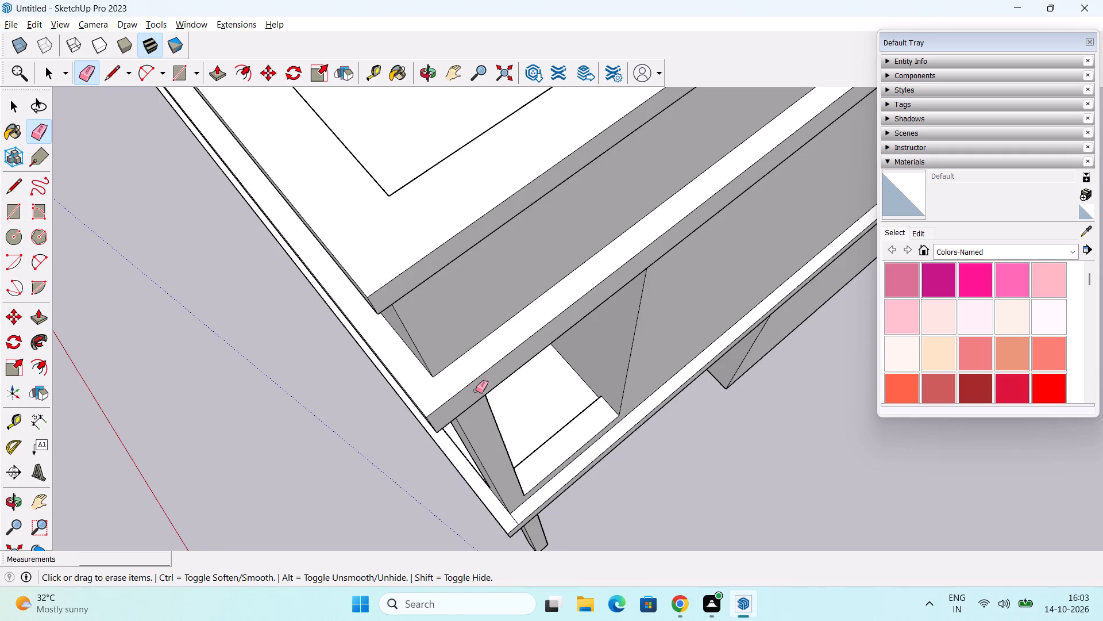
pyautogui.scroll(-3, 476, 390)
pyautogui.moveTo(545, 514); pyautogui.dragTo(514, 473, button='middle')
pyautogui.press('space')
# Erase the corner seam line on the underside of the upper ledge.
pyautogui.scroll(-3, 627, 469)
pyautogui.moveTo(604, 478); pyautogui.dragTo(610, 304, button='middle')
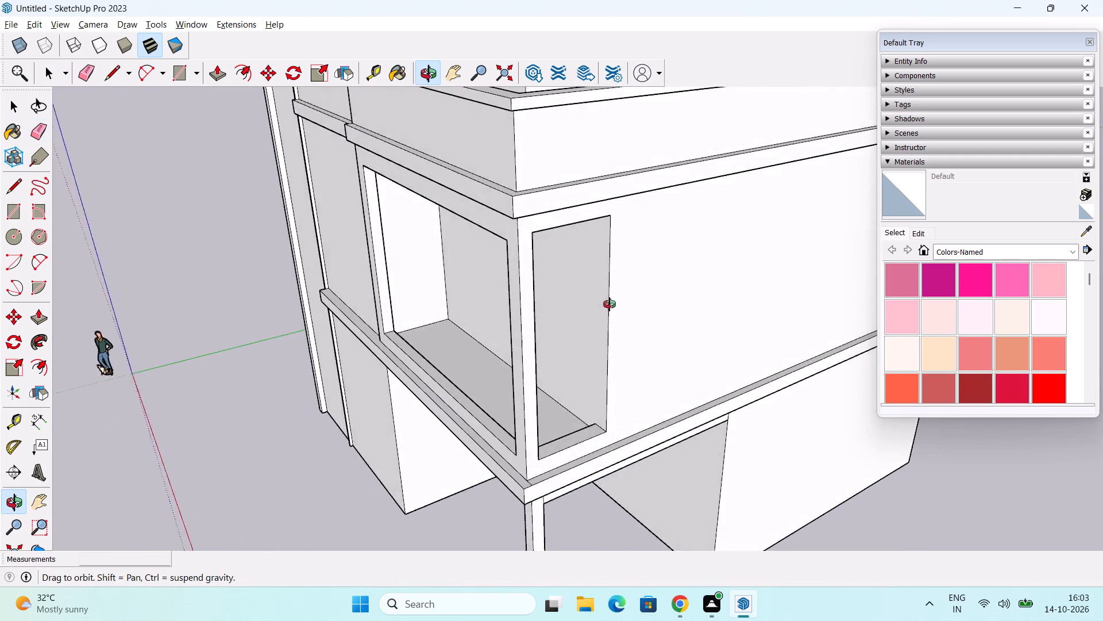
pyautogui.moveTo(610, 304); pyautogui.dragTo(748, 159, button='middle')
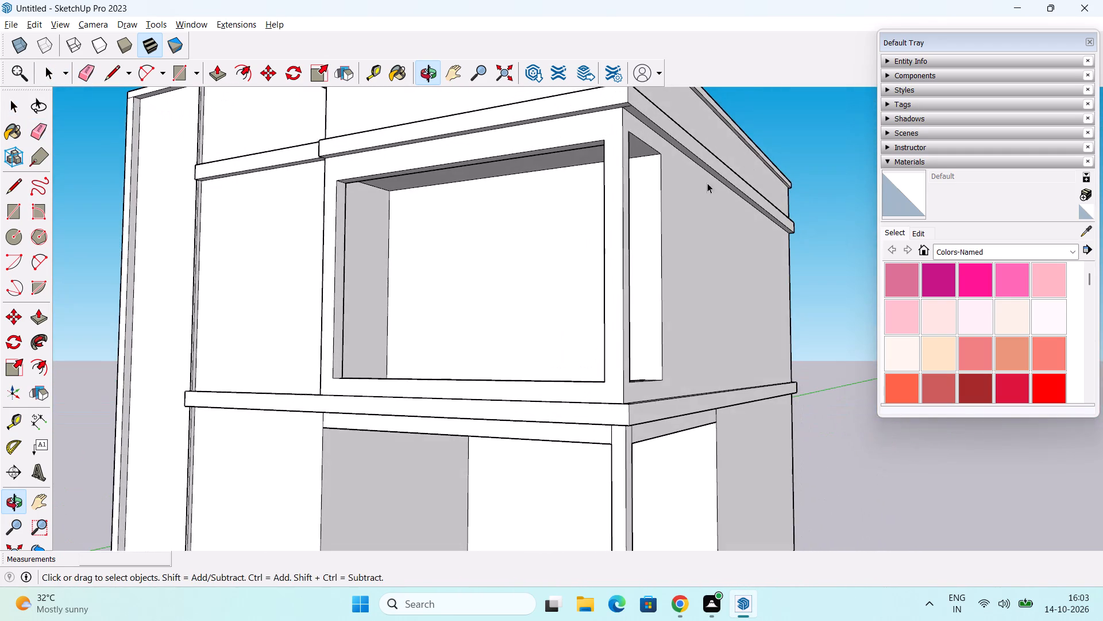
pyautogui.moveTo(588, 171); pyautogui.dragTo(608, 142, button='middle')
pyautogui.moveTo(614, 135); pyautogui.dragTo(606, 308, button='middle')
pyautogui.moveTo(607, 302); pyautogui.dragTo(646, 205, button='middle')
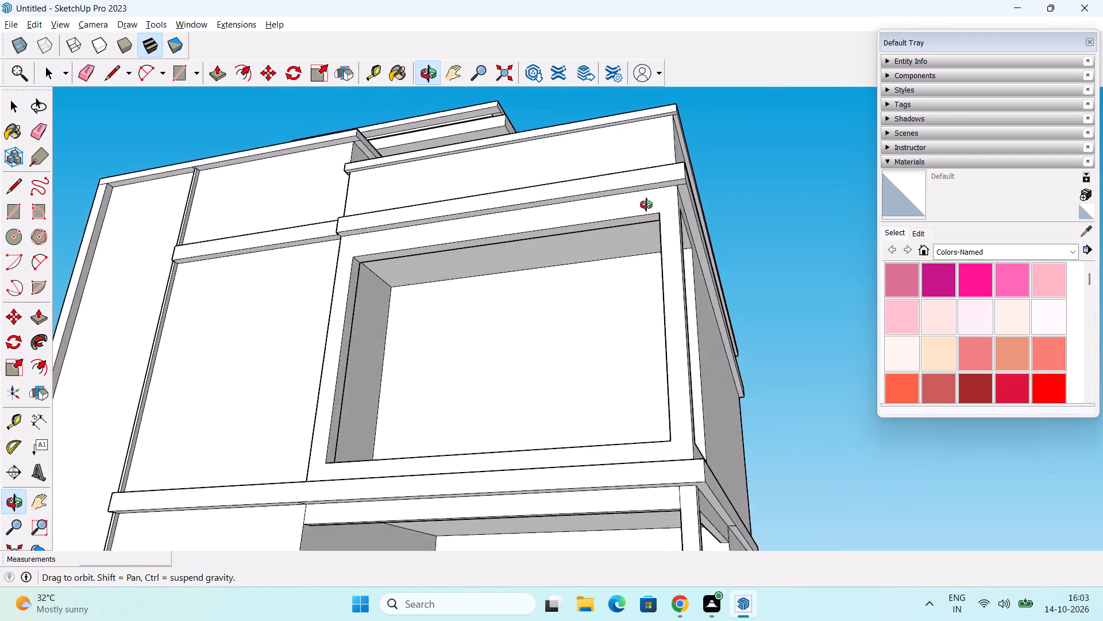
pyautogui.moveTo(646, 205); pyautogui.dragTo(650, 197, button='middle')
pyautogui.scroll(7, 680, 190)
pyautogui.press('e')
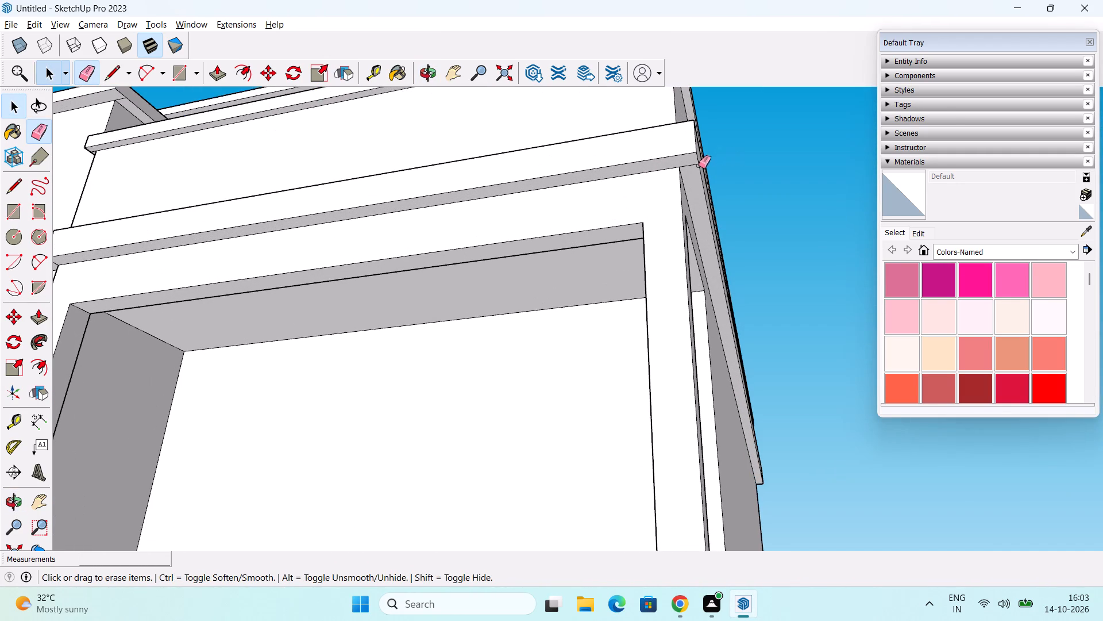
pyautogui.click(693, 165)
pyautogui.press('space')
# Examine the whole house from the front, corner and above to check the ledges, column and beams.
pyautogui.scroll(-3, 791, 181)
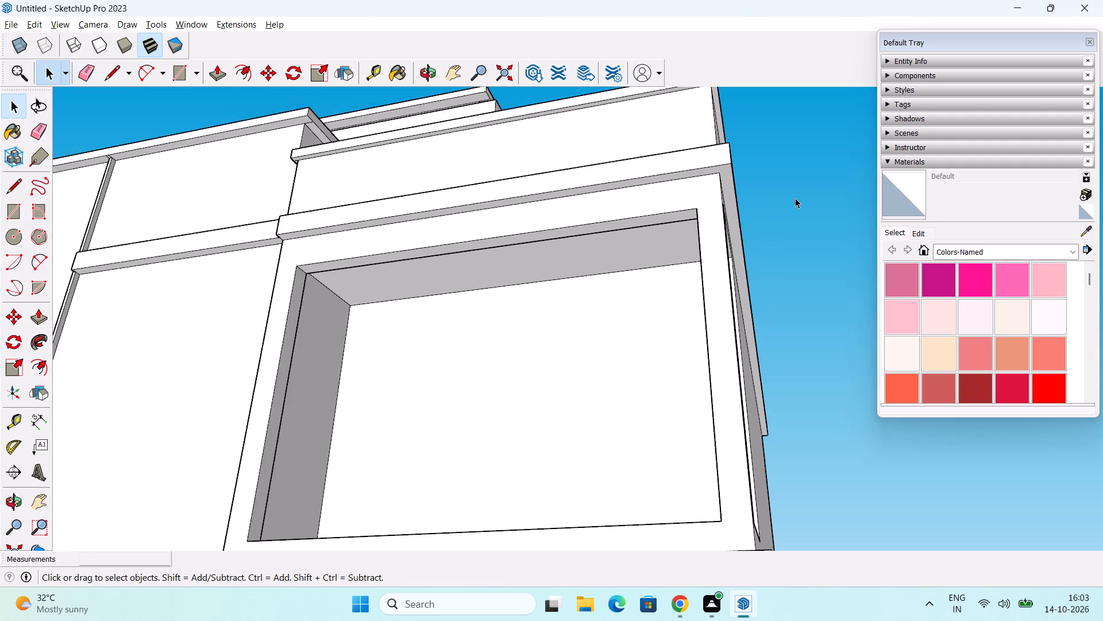
pyautogui.scroll(-3, 800, 231)
pyautogui.moveTo(760, 341); pyautogui.dragTo(675, 491, button='middle')
pyautogui.scroll(-2, 674, 415)
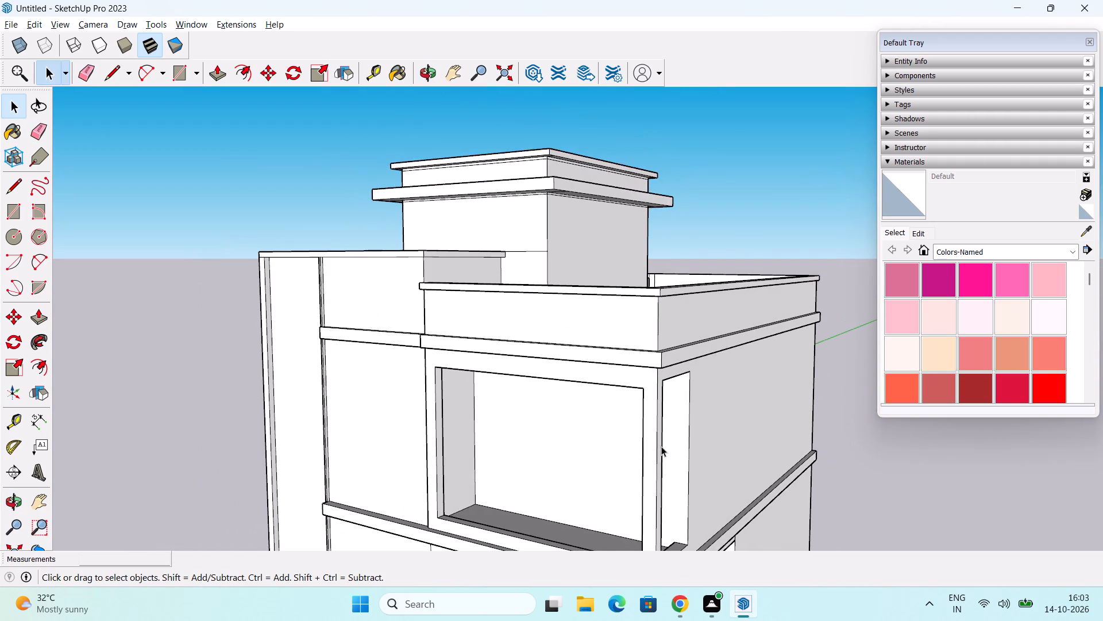
pyautogui.scroll(-1, 666, 446)
pyautogui.moveTo(679, 325); pyautogui.dragTo(732, 339, button='middle')
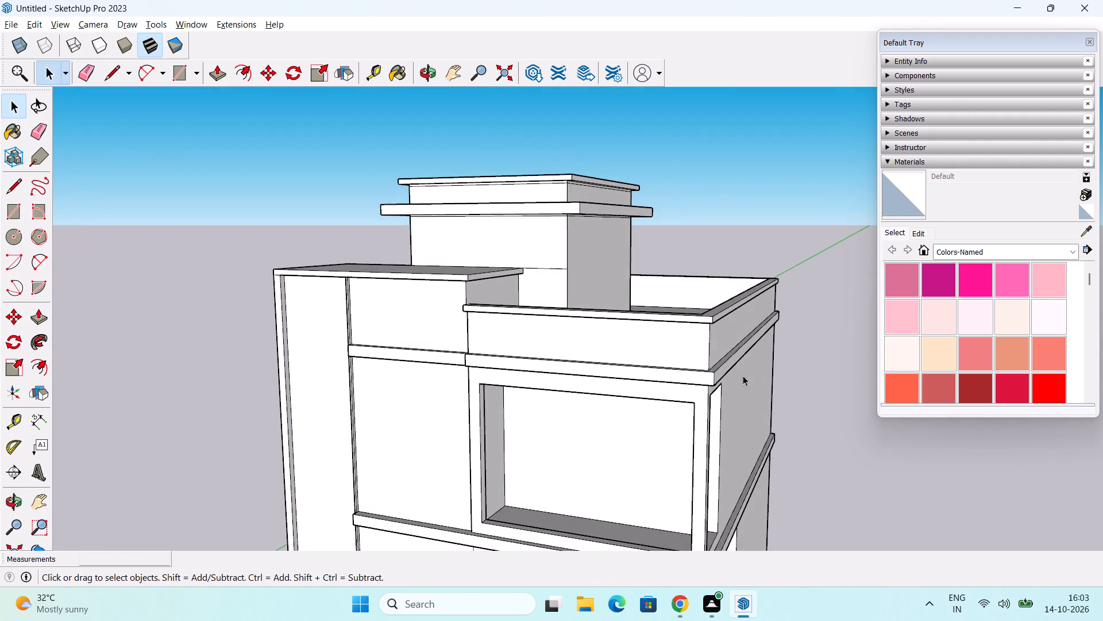
pyautogui.keyDown('shift'); pyautogui.moveTo(727, 400); pyautogui.dragTo(661, 356, button='middle'); pyautogui.keyUp('shift')
pyautogui.scroll(-2, 661, 339)
pyautogui.keyDown('shift'); pyautogui.moveTo(634, 408); pyautogui.dragTo(662, 373, button='middle'); pyautogui.keyUp('shift')
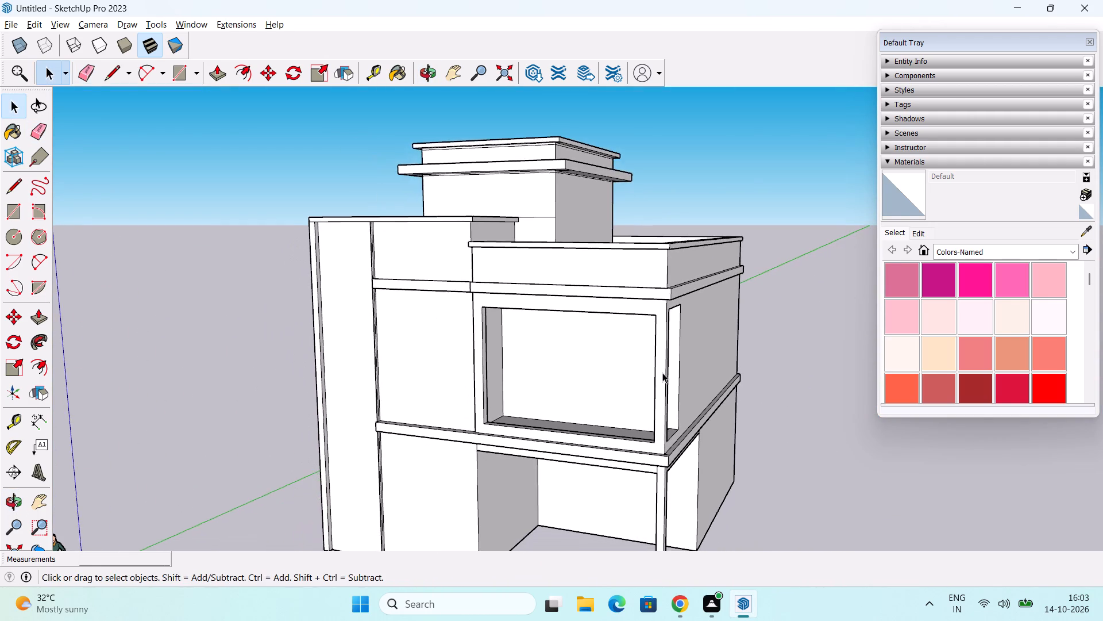
pyautogui.scroll(-2, 662, 373)
pyautogui.moveTo(647, 376); pyautogui.dragTo(664, 385, button='middle')
pyautogui.scroll(-1, 664, 385)
pyautogui.moveTo(657, 394); pyautogui.dragTo(802, 503, button='middle')
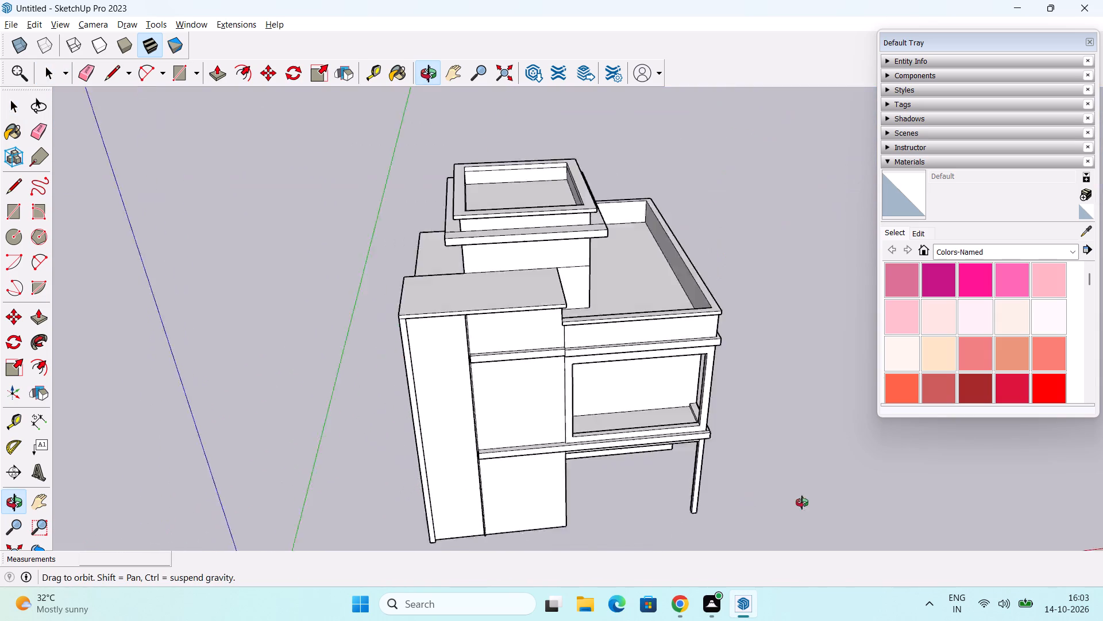
pyautogui.moveTo(802, 503); pyautogui.dragTo(730, 477, button='middle')
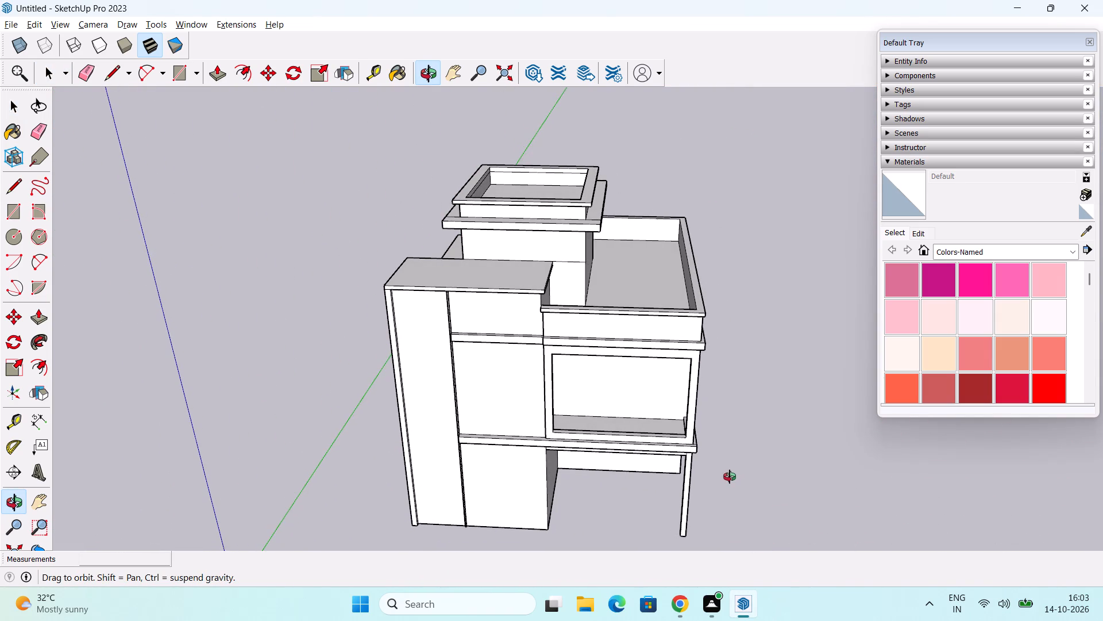
pyautogui.moveTo(730, 477); pyautogui.dragTo(706, 473, button='middle')
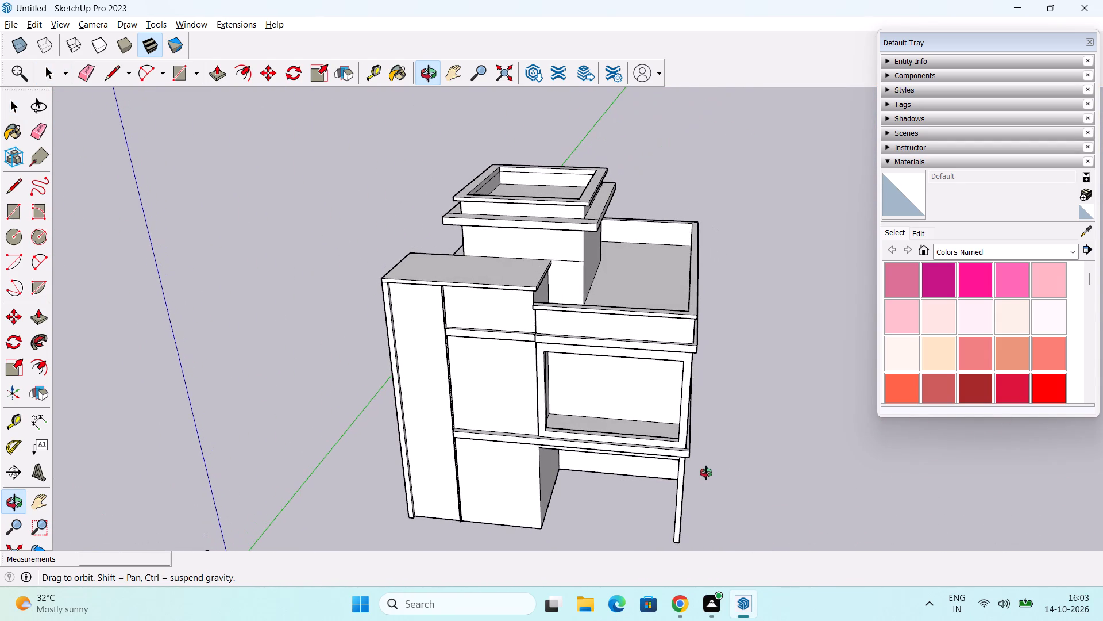
pyautogui.moveTo(706, 473); pyautogui.dragTo(688, 465, button='middle')
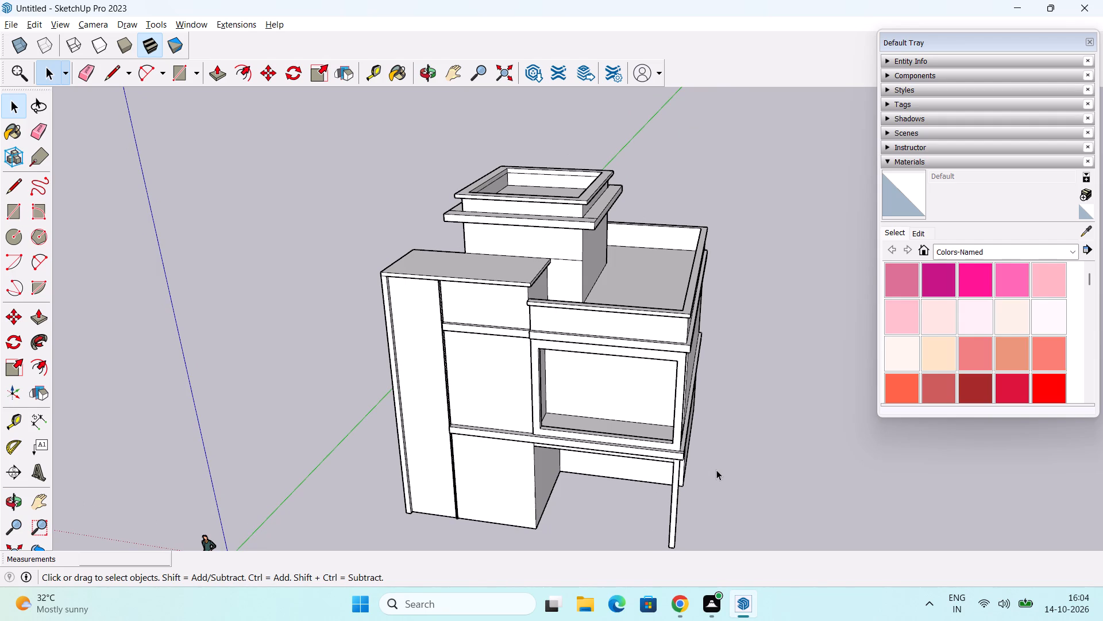
# Examine the house from the corner and the front to plan the front wall openings.
pyautogui.moveTo(709, 484); pyautogui.dragTo(546, 416, button='middle')
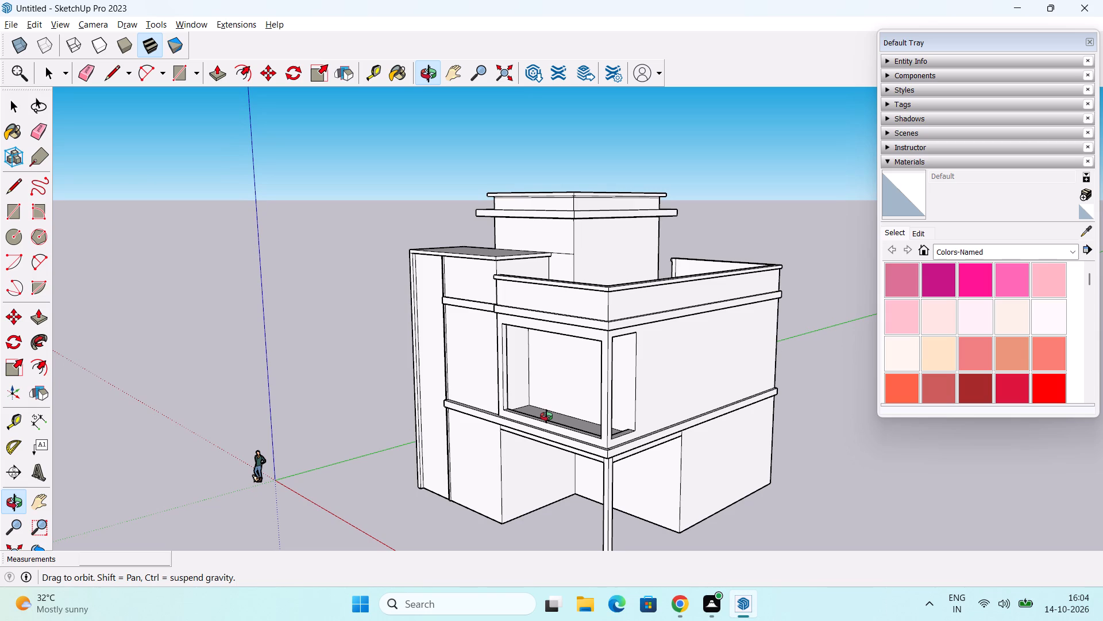
pyautogui.moveTo(546, 416); pyautogui.dragTo(543, 427, button='middle')
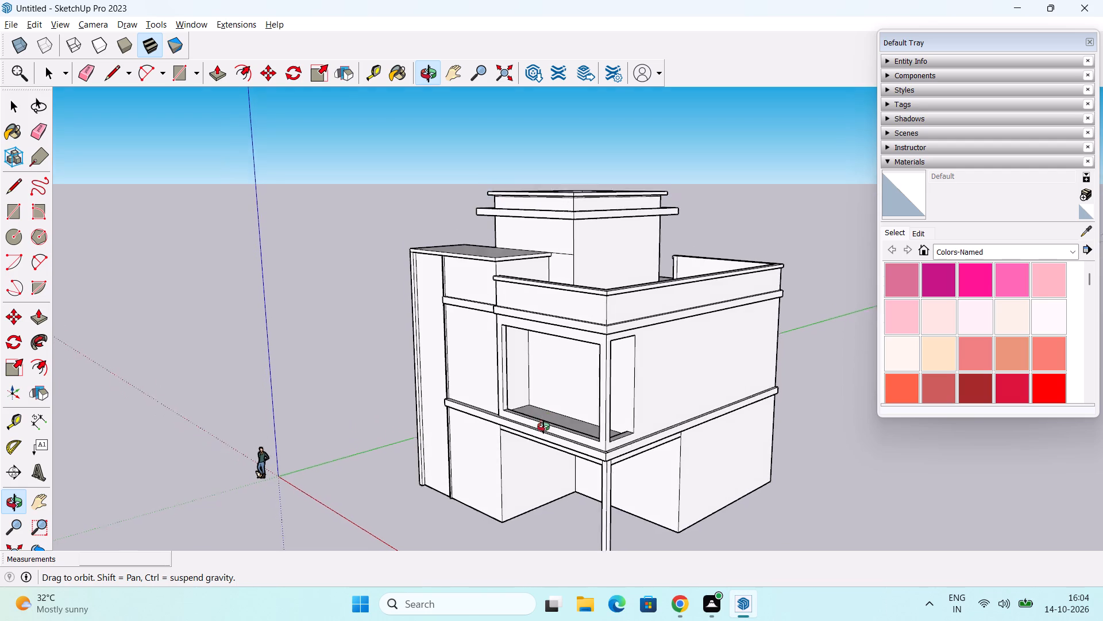
pyautogui.moveTo(543, 427); pyautogui.dragTo(535, 453, button='middle')
pyautogui.moveTo(593, 445); pyautogui.dragTo(607, 420, button='middle')
pyautogui.hotkey('alt', 'Tab')
pyautogui.hotkey('alt', 'Tab')
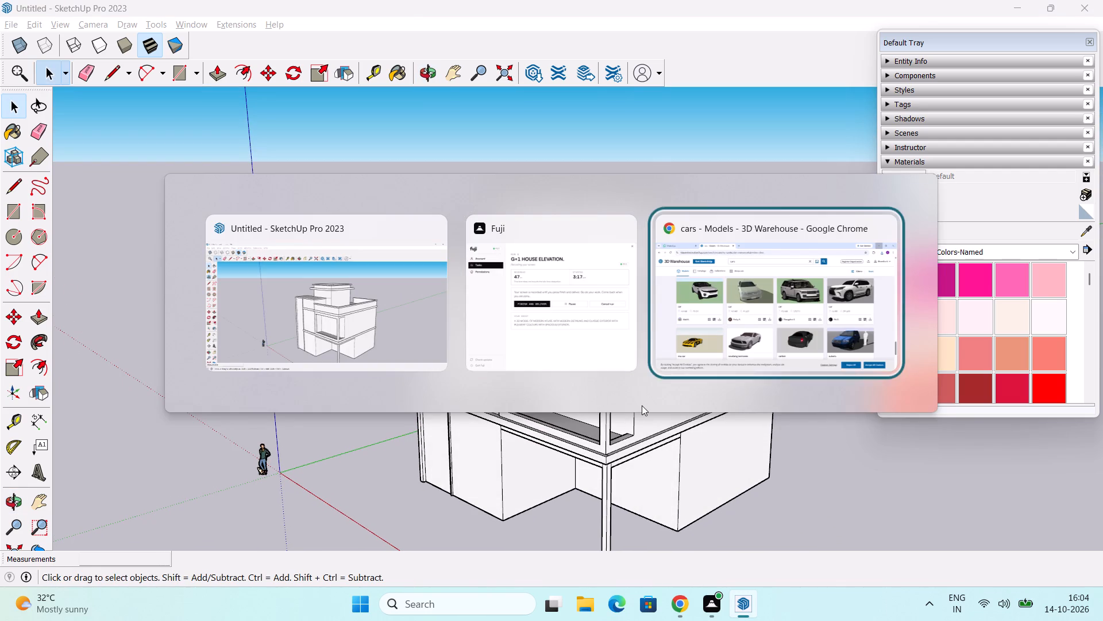
pyautogui.hotkey('alt', 'Tab')
pyautogui.scroll(-1, 633, 415)
pyautogui.keyDown('shift'); pyautogui.moveTo(618, 421); pyautogui.dragTo(625, 396, button='middle'); pyautogui.keyUp('shift')
pyautogui.moveTo(578, 439); pyautogui.dragTo(682, 411, button='middle')
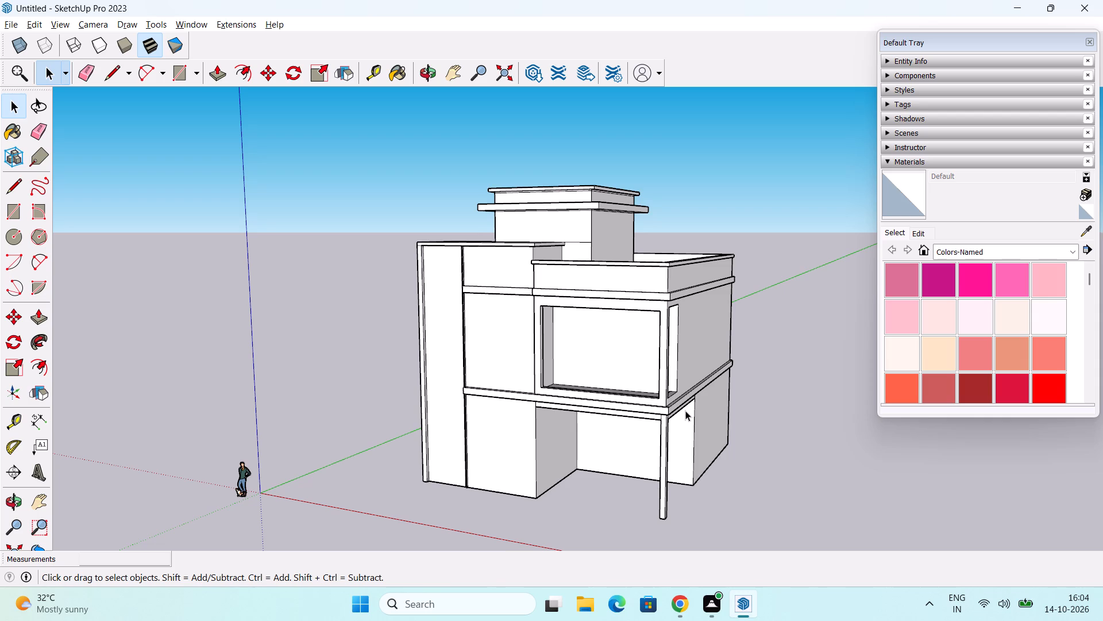
pyautogui.keyDown('shift'); pyautogui.moveTo(619, 466); pyautogui.dragTo(657, 432, button='middle'); pyautogui.keyUp('shift')
pyautogui.moveTo(499, 396); pyautogui.dragTo(610, 408, button='middle')
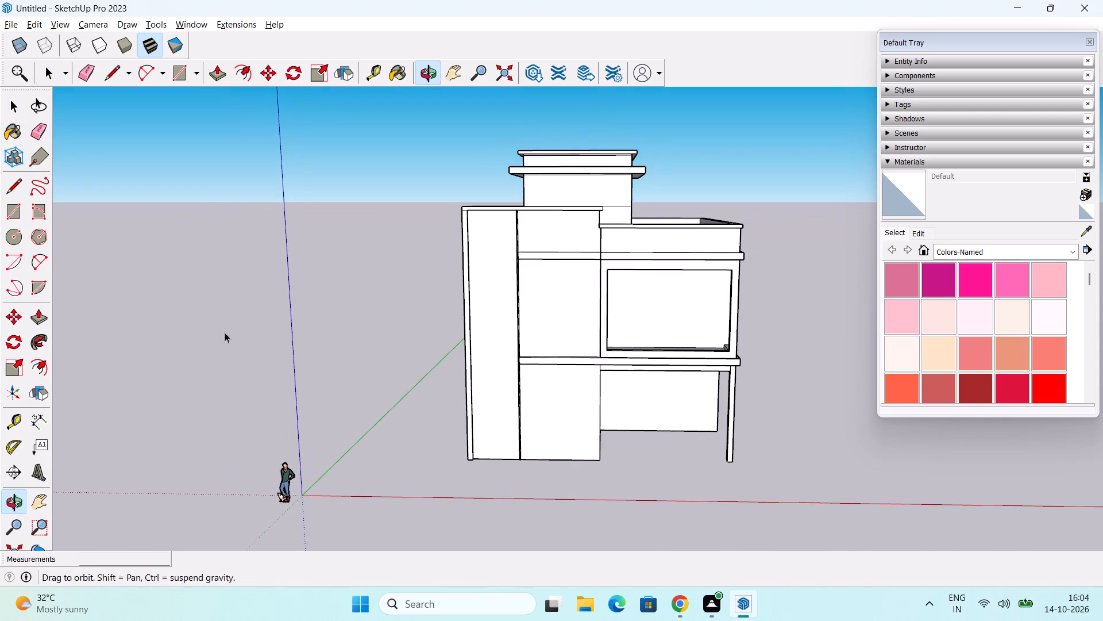
# Draw a window rectangle about 5'2" wide and 7'6" high on the ground-floor front wall beneath the ledge.
pyautogui.click(12, 215)
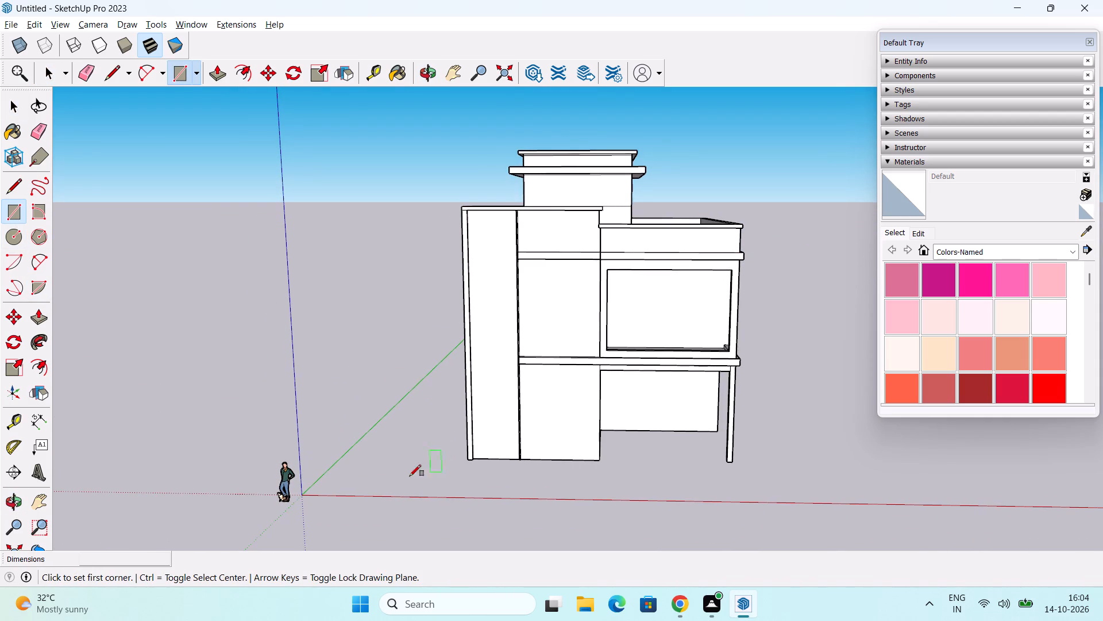
pyautogui.moveTo(402, 473); pyautogui.dragTo(410, 428, button='middle')
pyautogui.scroll(3, 531, 381)
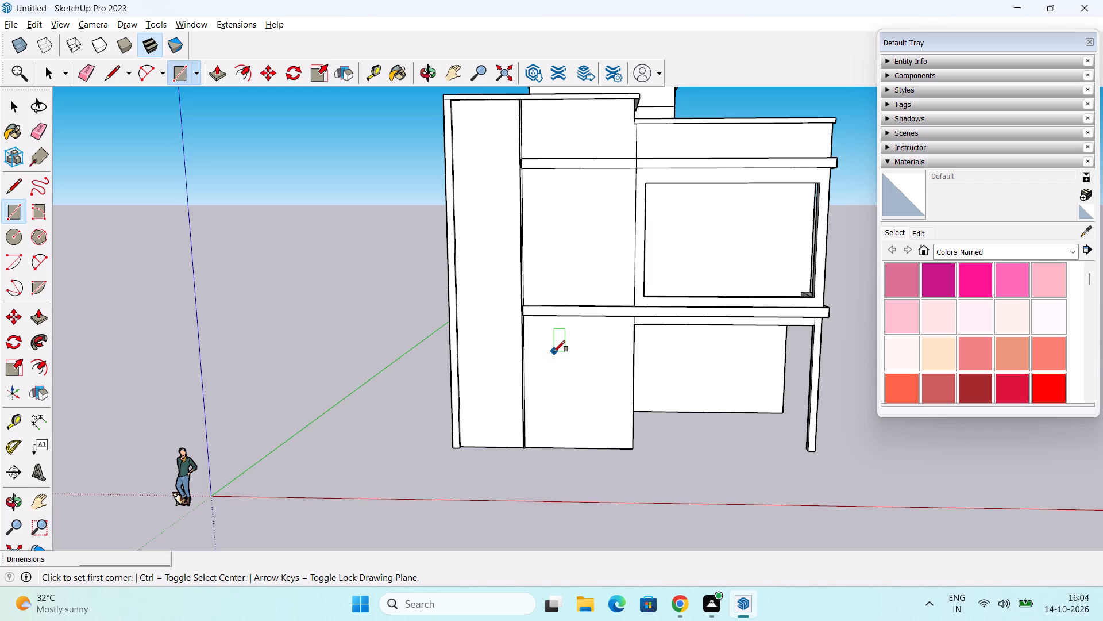
pyautogui.click(556, 351)
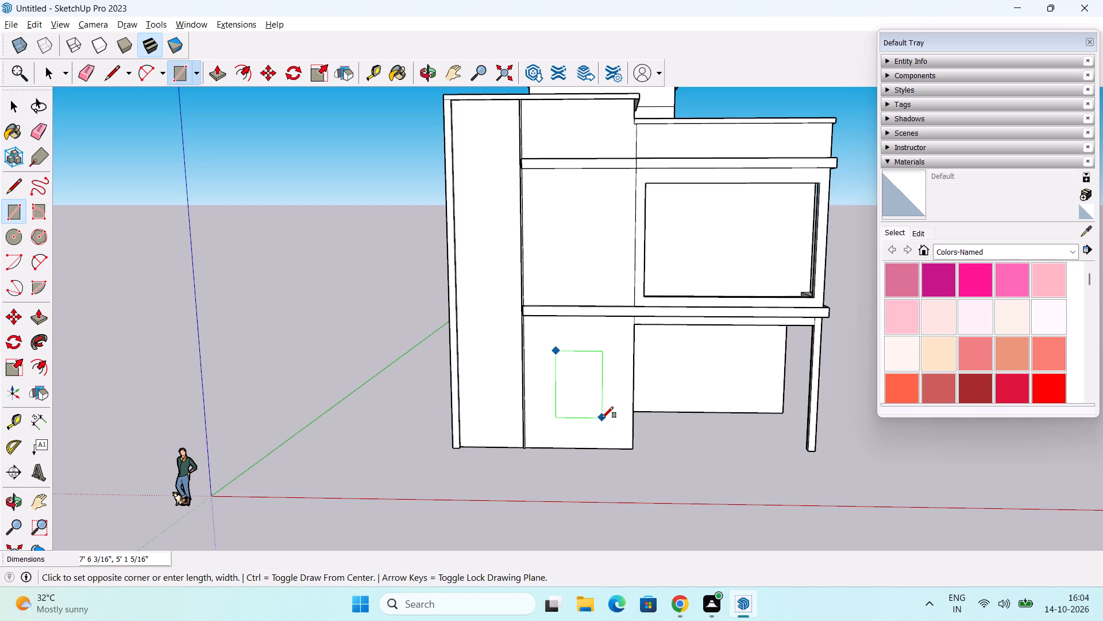
pyautogui.press('Escape')
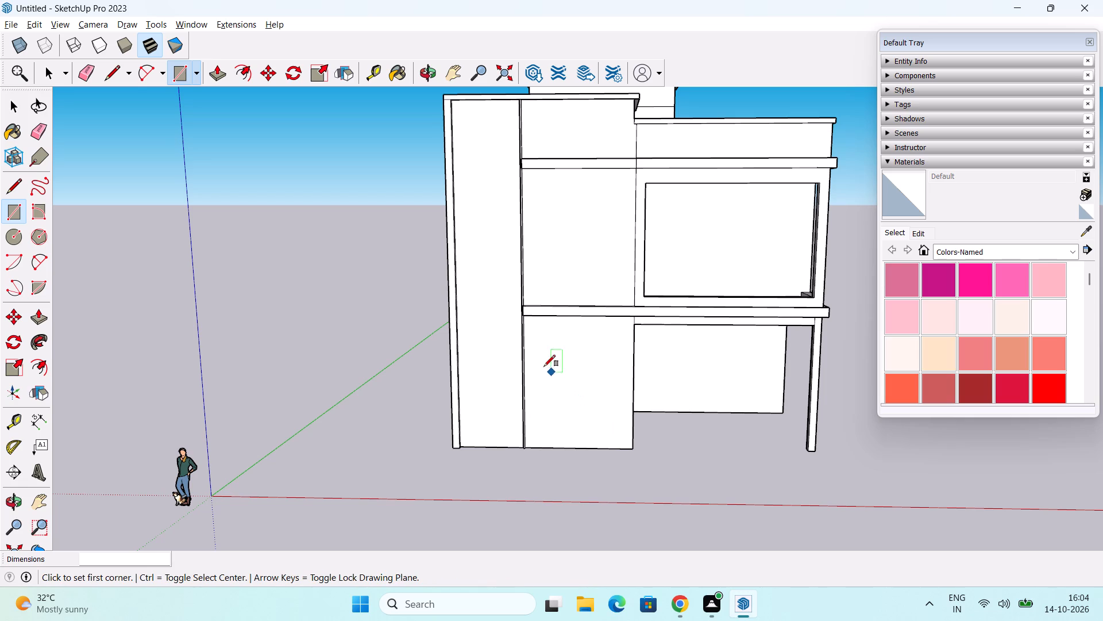
pyautogui.click(547, 348)
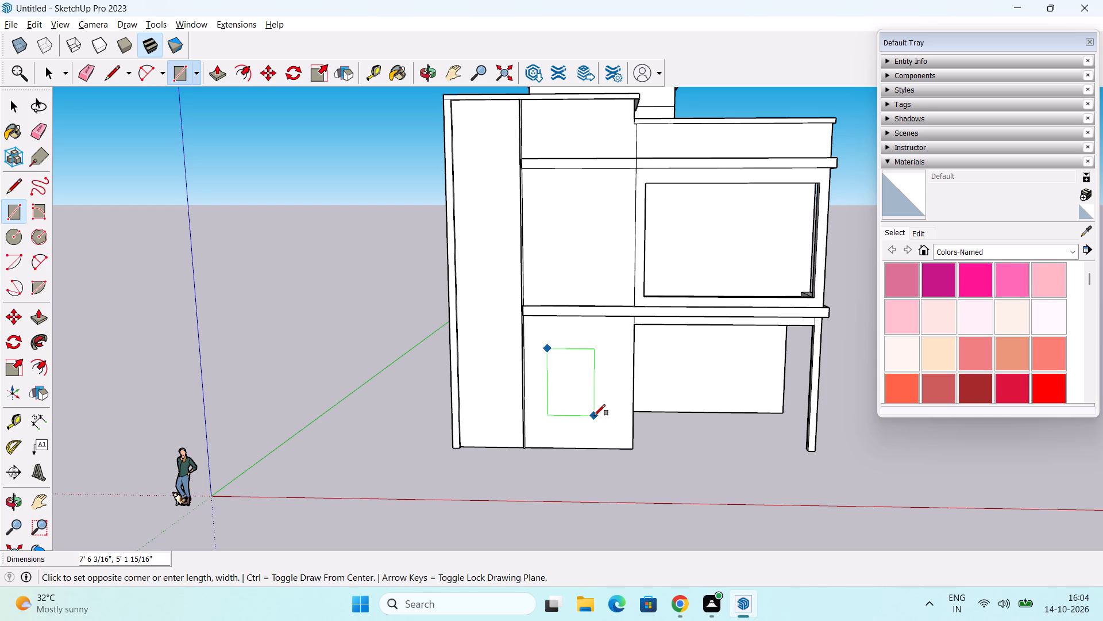
pyautogui.click(594, 416)
pyautogui.press('space')
# Draw a band outline from the window's top-left corner: 6" outward, 9" up, and a horizontal line running past the window's far side.
pyautogui.scroll(2, 550, 351)
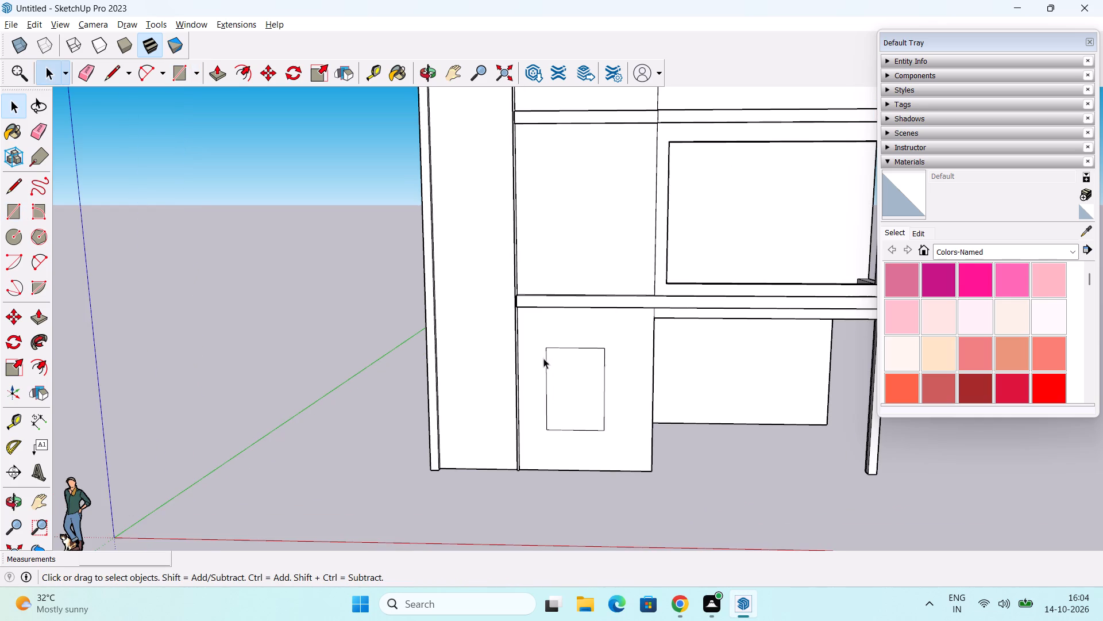
pyautogui.moveTo(535, 366); pyautogui.dragTo(537, 382, button='middle')
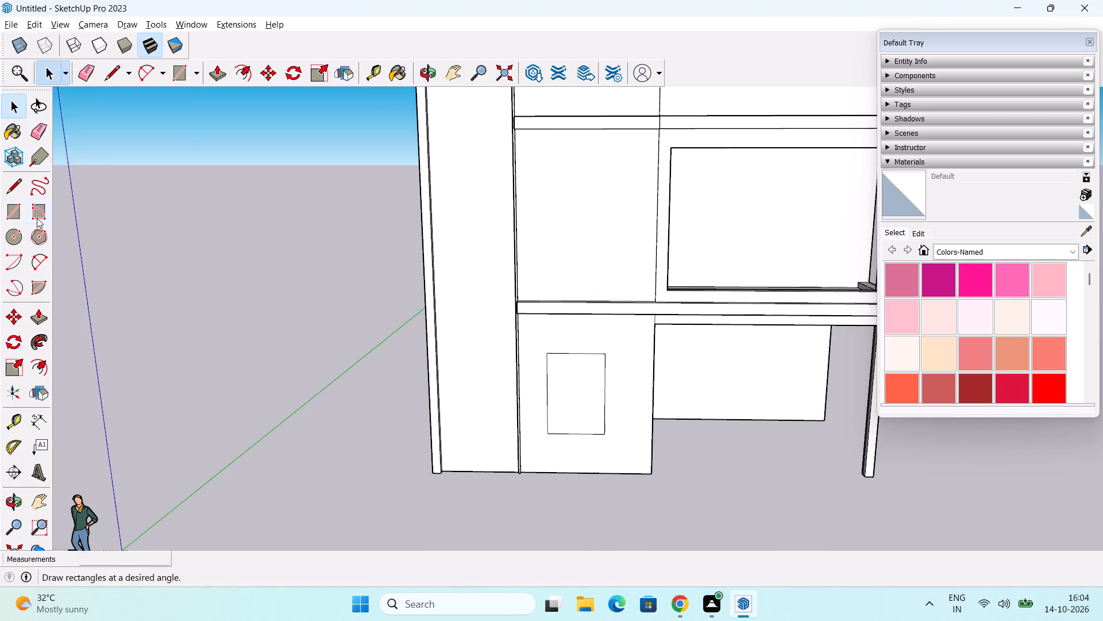
pyautogui.moveTo(433, 377); pyautogui.dragTo(499, 402, button='middle')
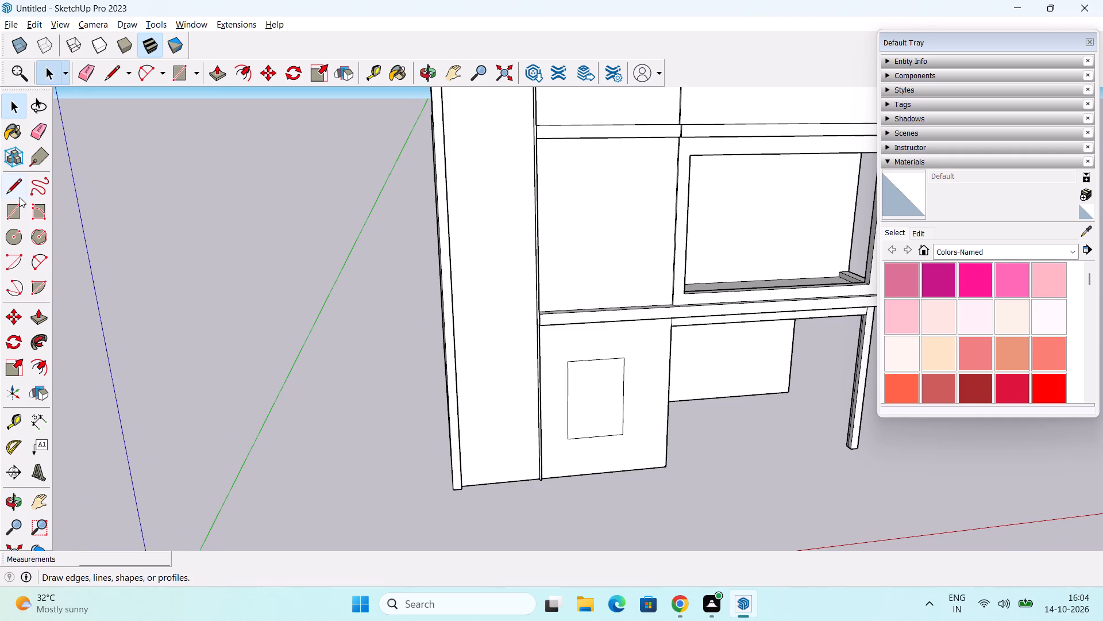
pyautogui.click(11, 186)
pyautogui.scroll(5, 583, 405)
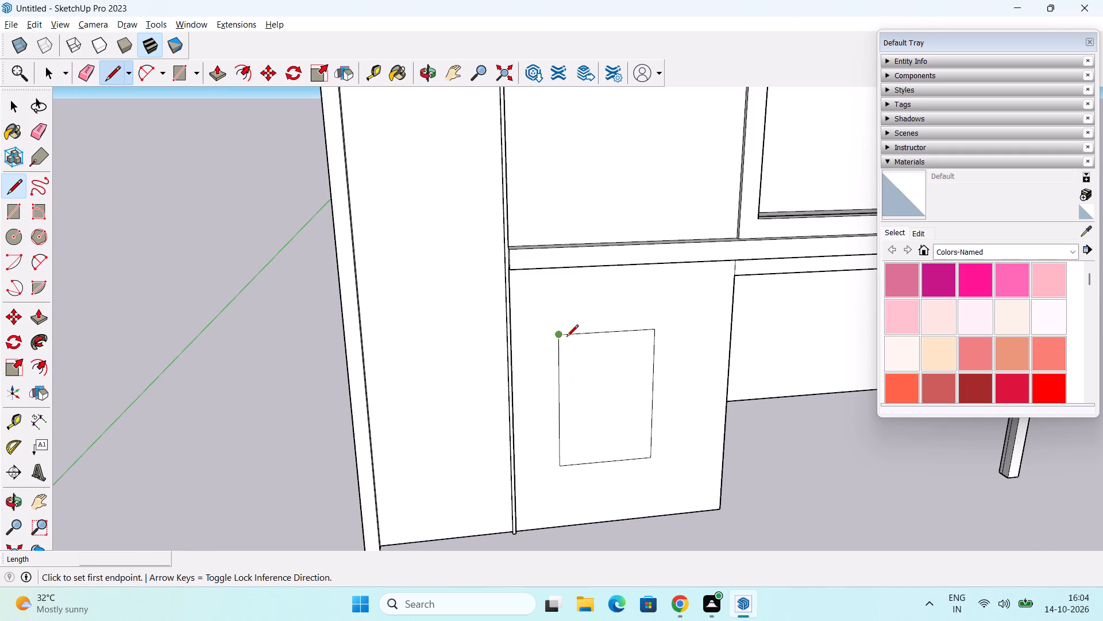
pyautogui.click(558, 337)
pyautogui.write('6"')
pyautogui.press('Return')
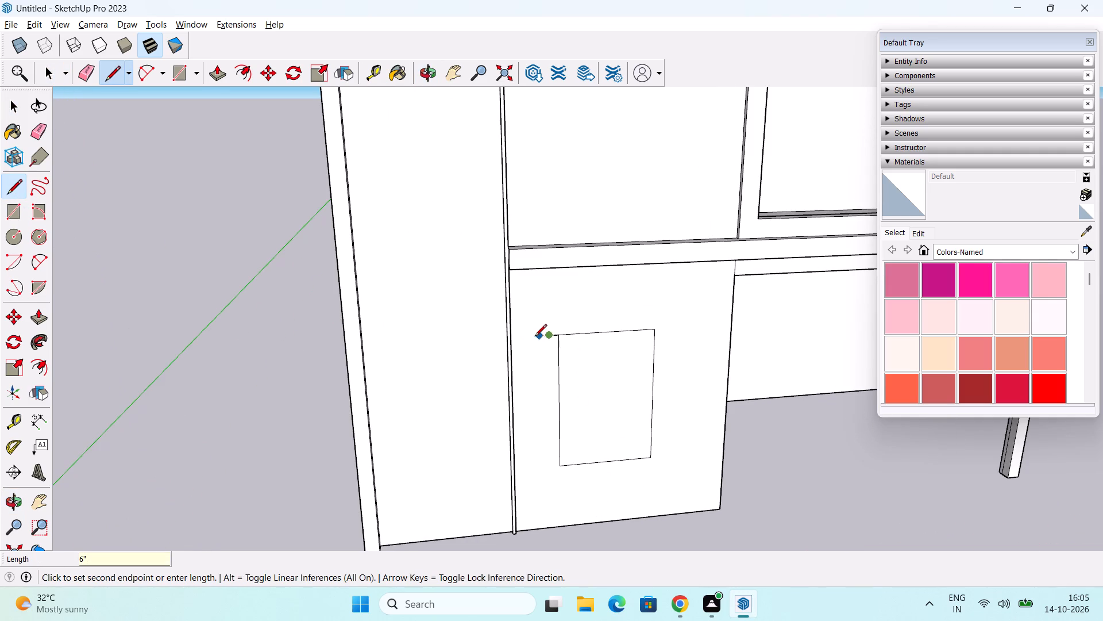
pyautogui.write('9"')
pyautogui.press('Return')
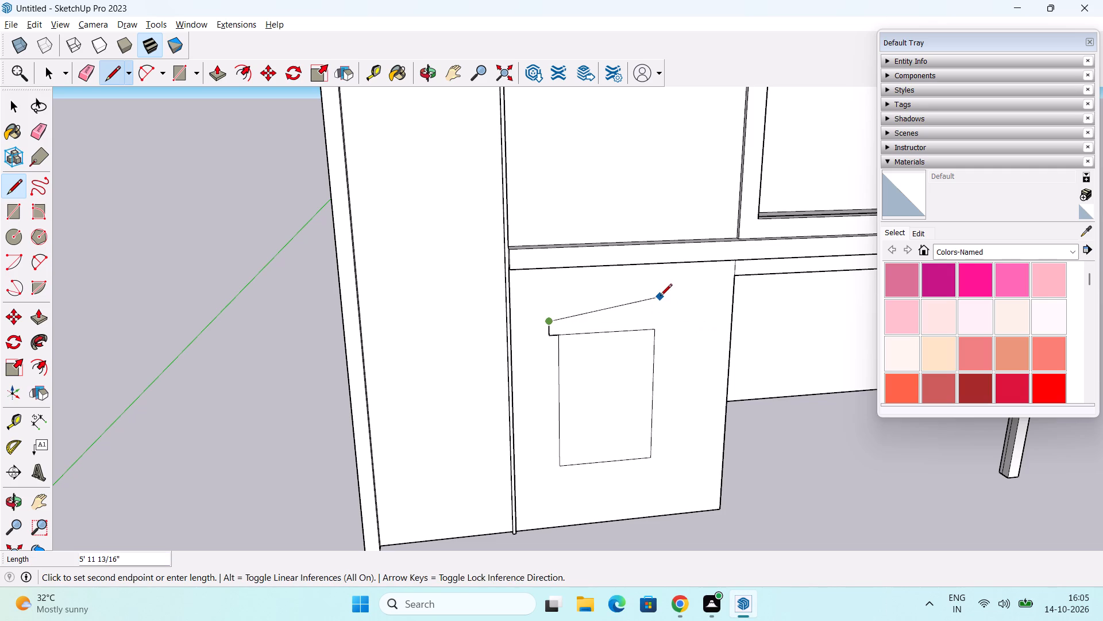
pyautogui.click(705, 319)
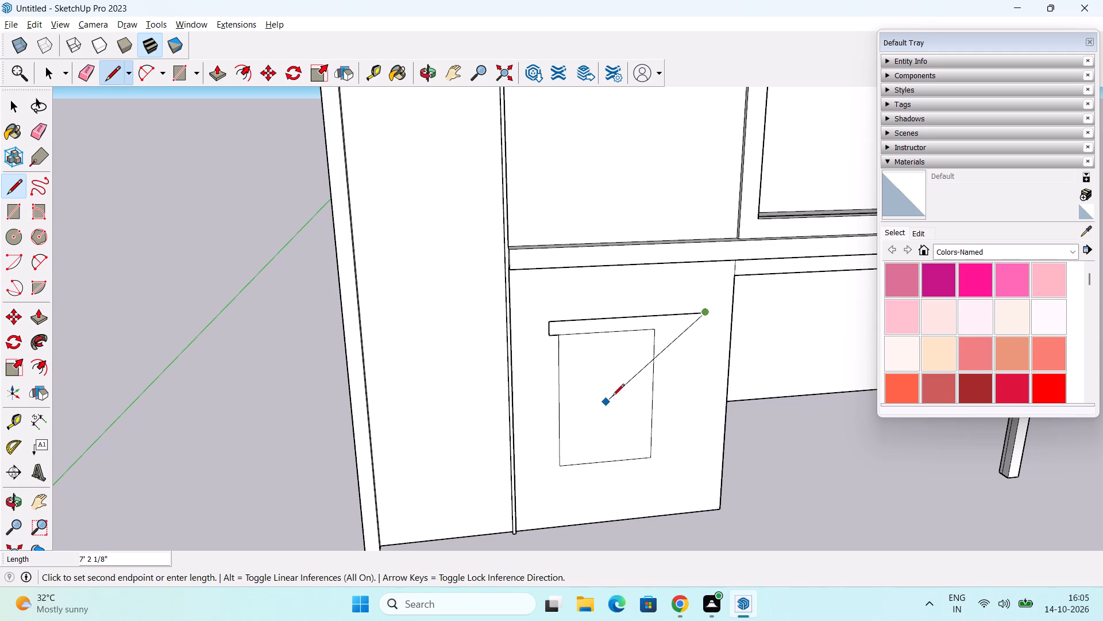
pyautogui.press('Escape')
# From the window's top-right corner, draw a 6" outward line and a vertical line about 2'3" up, crossing the band's top line.
pyautogui.scroll(4, 669, 334)
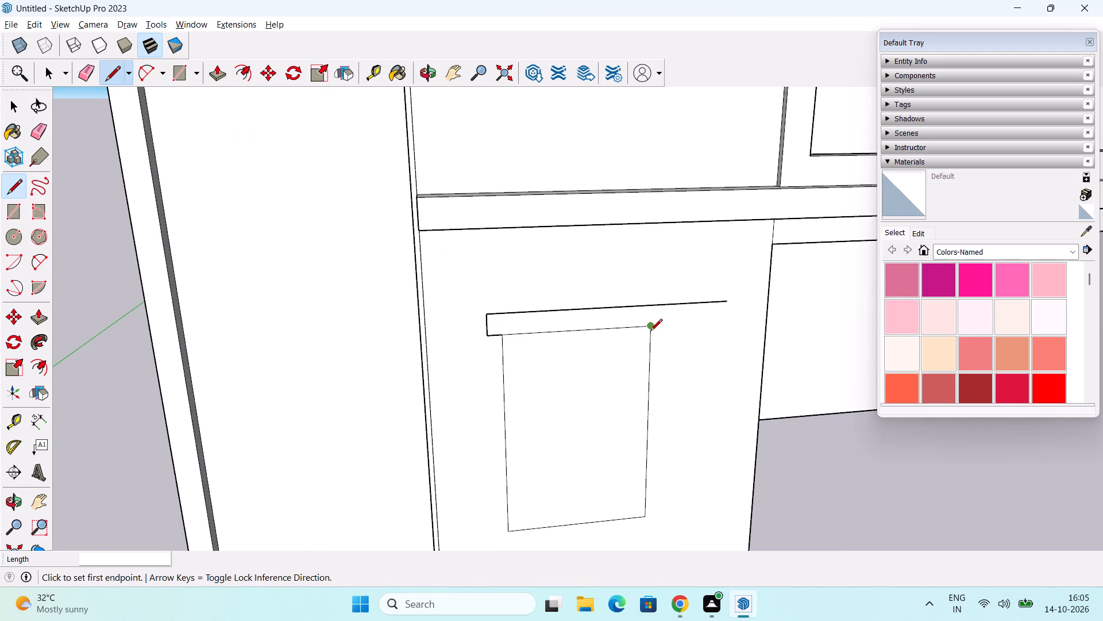
pyautogui.click(650, 332)
pyautogui.write('6"')
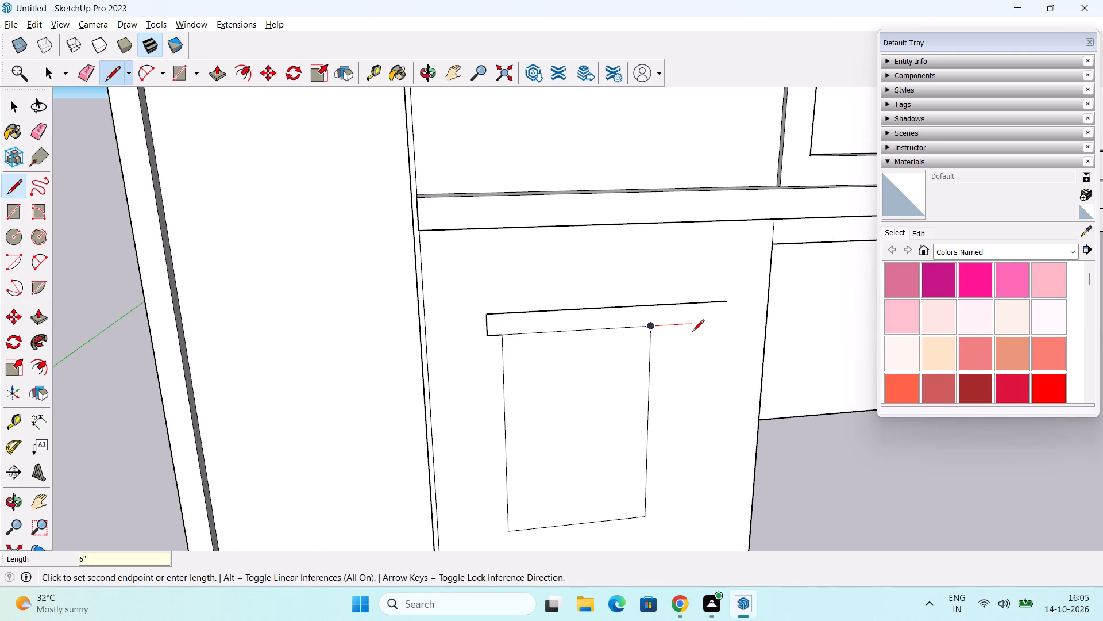
pyautogui.press('Return')
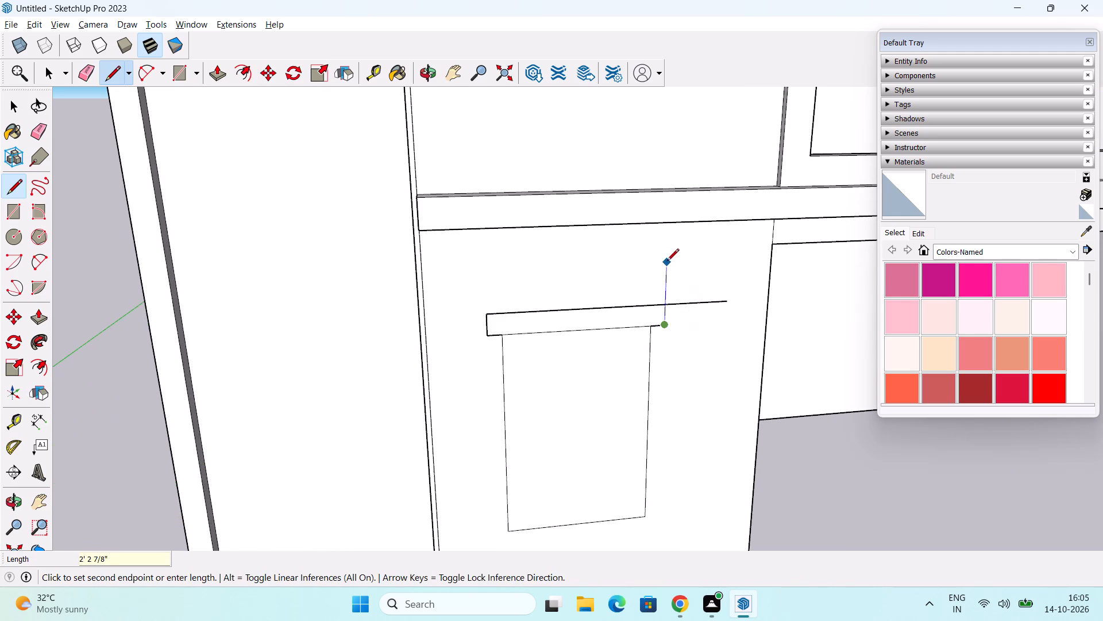
pyautogui.click(671, 260)
pyautogui.press('Escape')
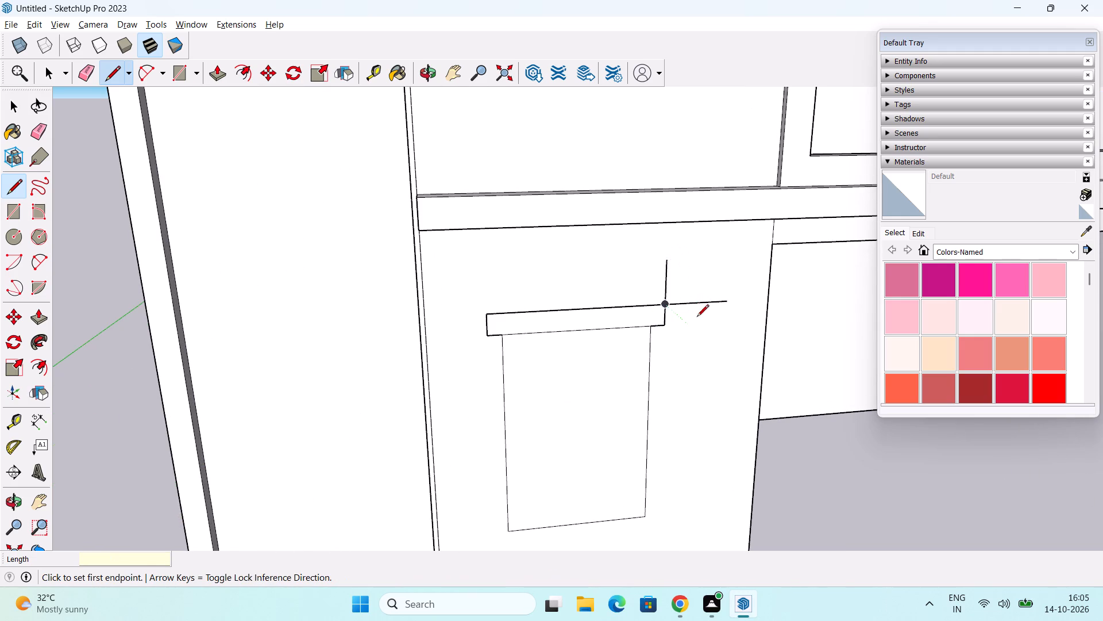
# Erase the overshooting line ends beyond the band's top-right corner.
pyautogui.press('e')
pyautogui.press('n')
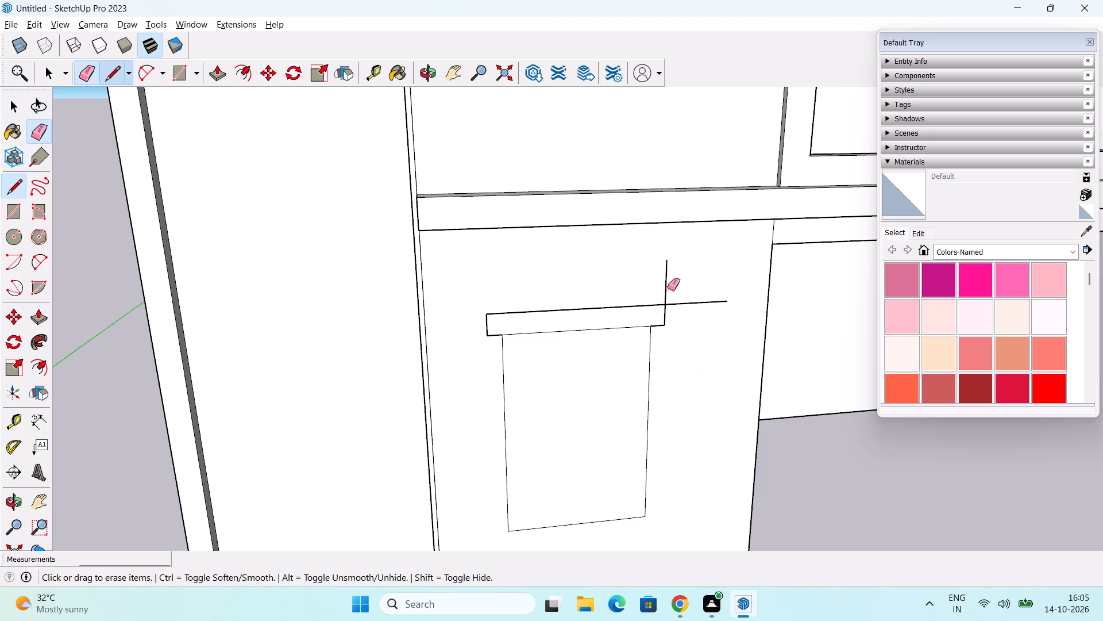
pyautogui.moveTo(659, 286); pyautogui.dragTo(687, 308)
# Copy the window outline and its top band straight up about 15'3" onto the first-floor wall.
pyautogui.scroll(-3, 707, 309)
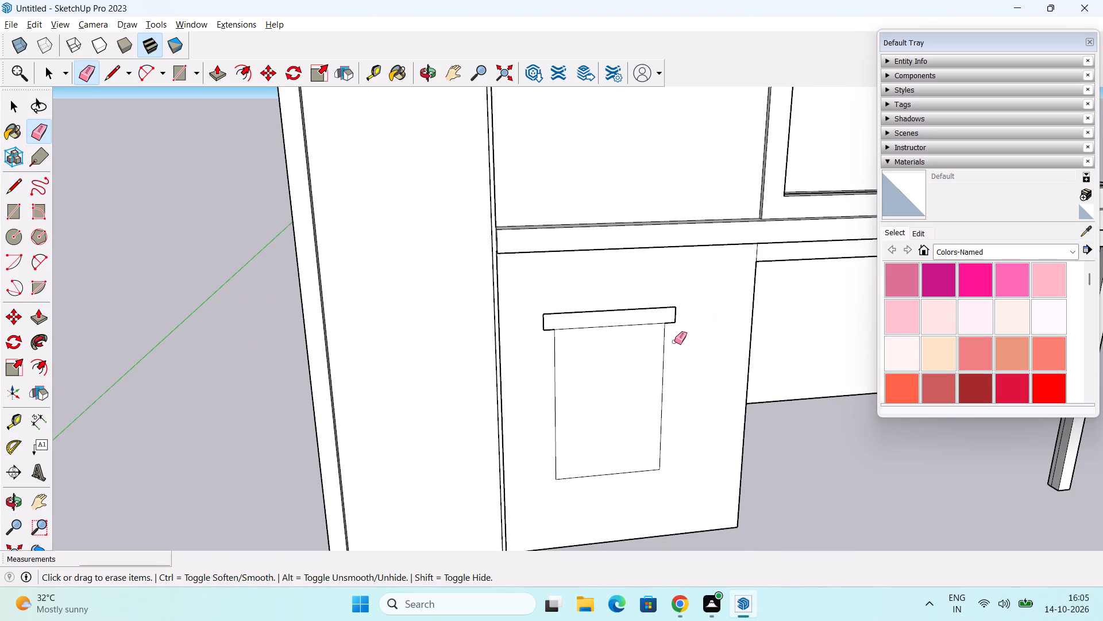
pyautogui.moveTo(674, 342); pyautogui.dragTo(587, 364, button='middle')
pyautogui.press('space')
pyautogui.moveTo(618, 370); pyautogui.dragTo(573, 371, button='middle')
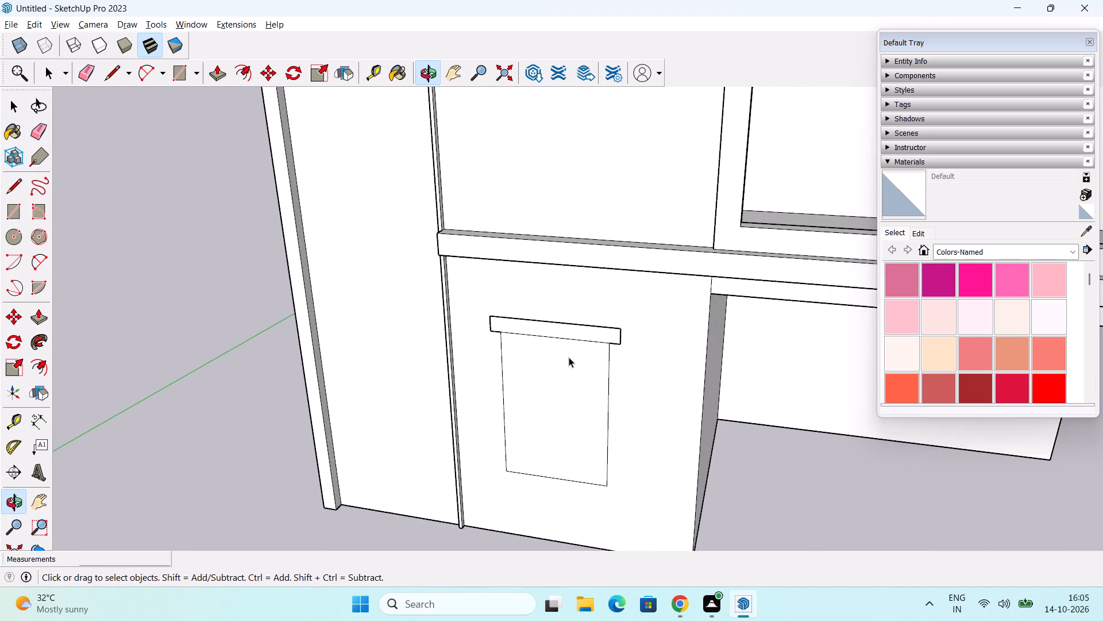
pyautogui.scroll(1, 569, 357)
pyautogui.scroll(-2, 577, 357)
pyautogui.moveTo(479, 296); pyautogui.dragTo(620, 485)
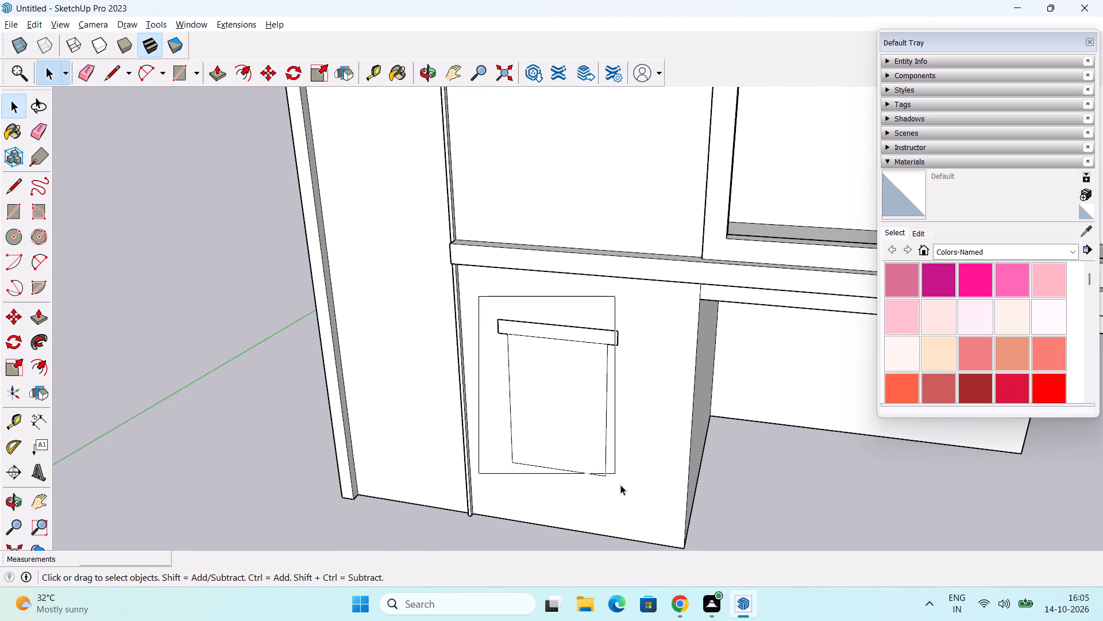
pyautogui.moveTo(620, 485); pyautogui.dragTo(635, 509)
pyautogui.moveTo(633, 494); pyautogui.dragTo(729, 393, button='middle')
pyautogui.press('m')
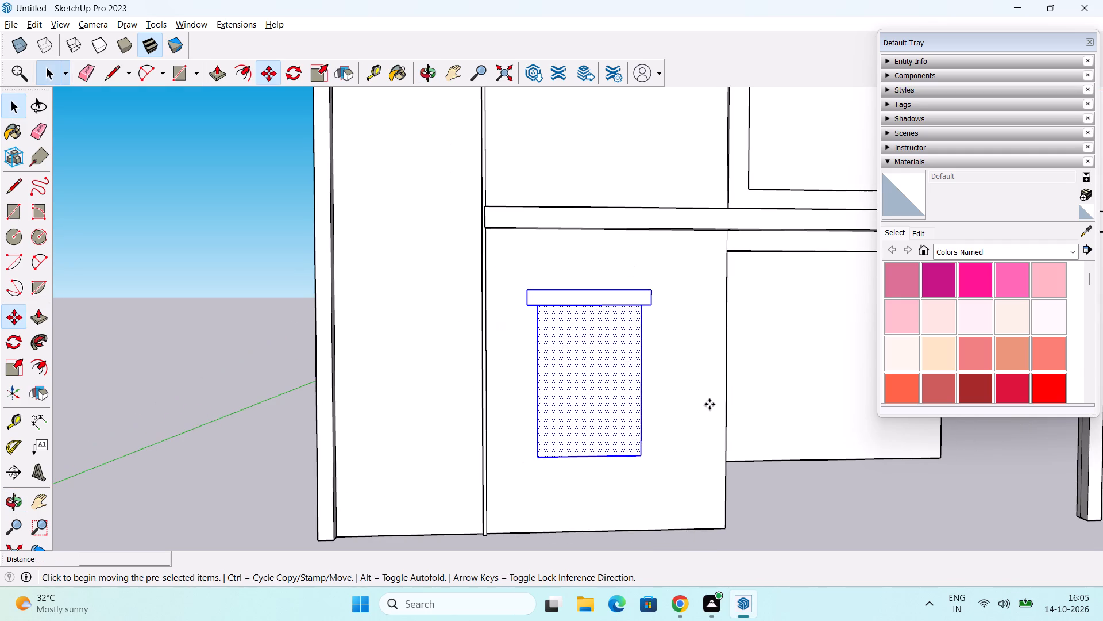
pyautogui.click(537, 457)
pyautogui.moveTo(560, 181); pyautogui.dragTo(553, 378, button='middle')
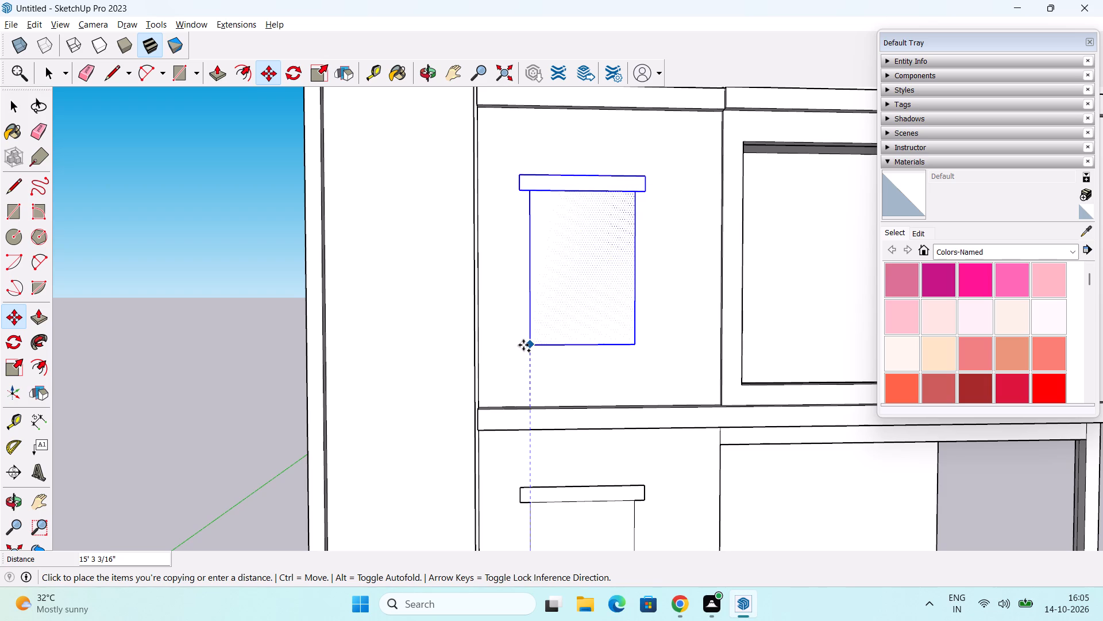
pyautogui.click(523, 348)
# Examine the upper window outline copy and its band from several angles against the wall and the window below.
pyautogui.moveTo(549, 321); pyautogui.dragTo(546, 277, button='middle')
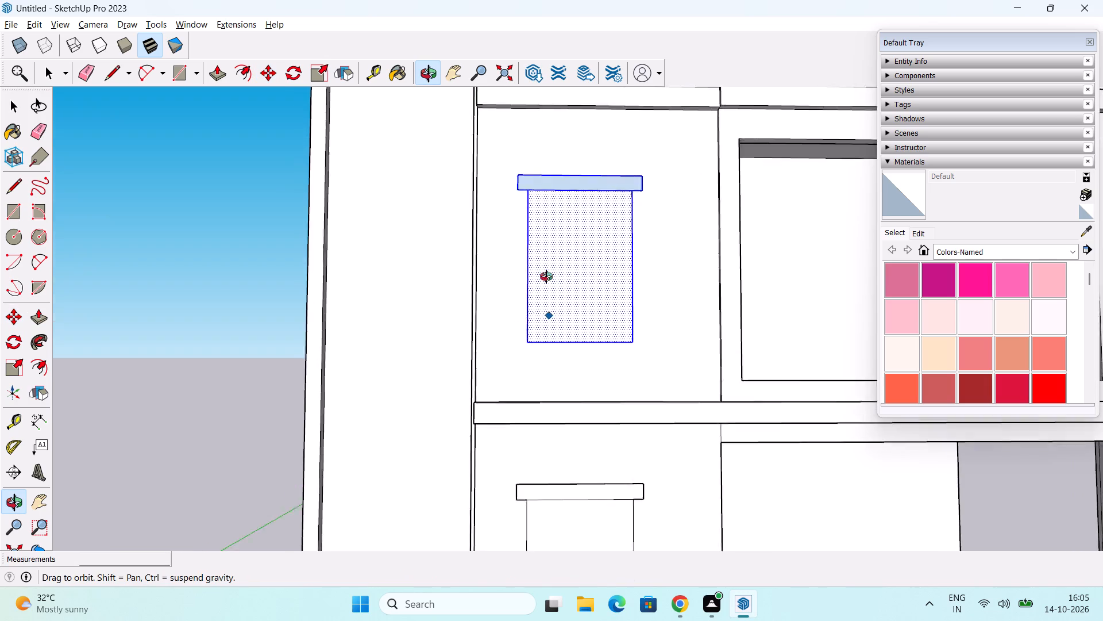
pyautogui.moveTo(546, 277); pyautogui.dragTo(576, 436, button='middle')
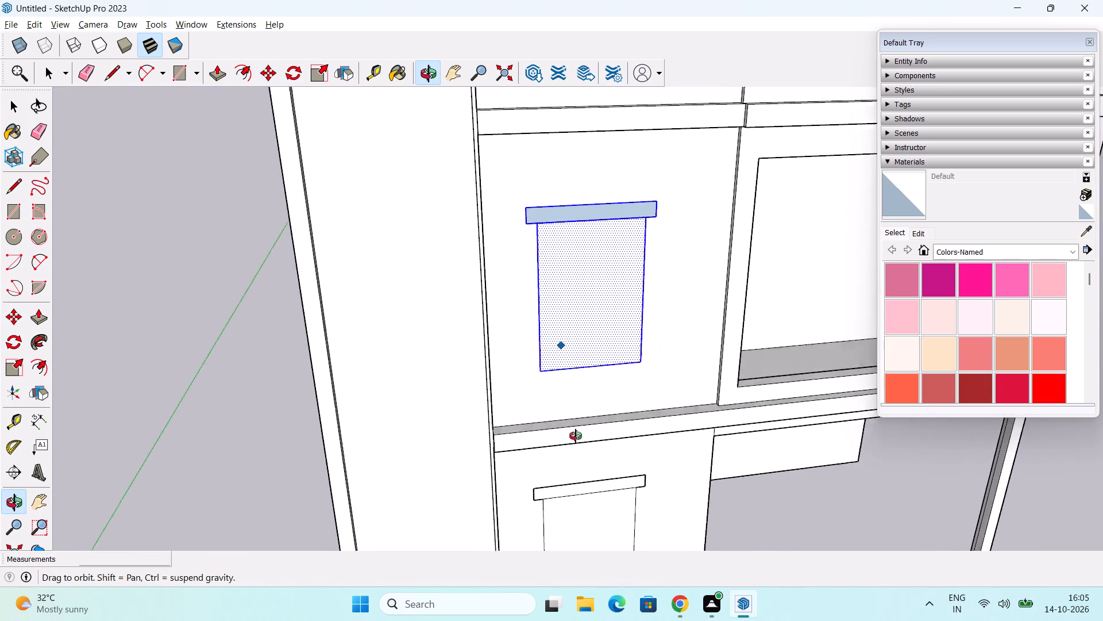
pyautogui.moveTo(576, 436); pyautogui.dragTo(612, 321, button='middle')
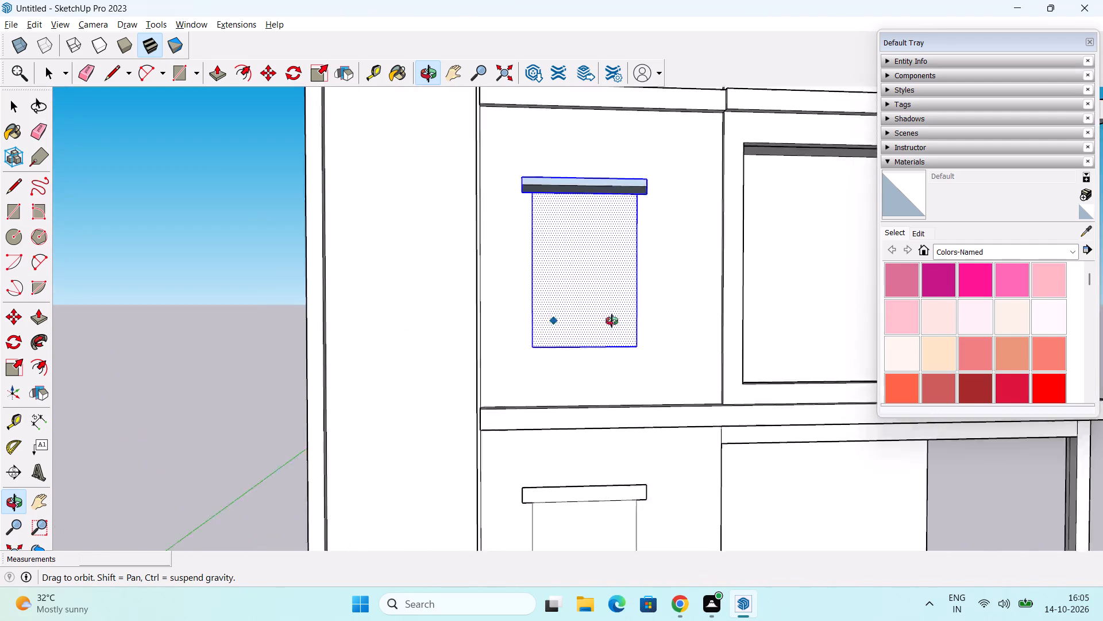
pyautogui.moveTo(612, 321); pyautogui.dragTo(909, 333, button='middle')
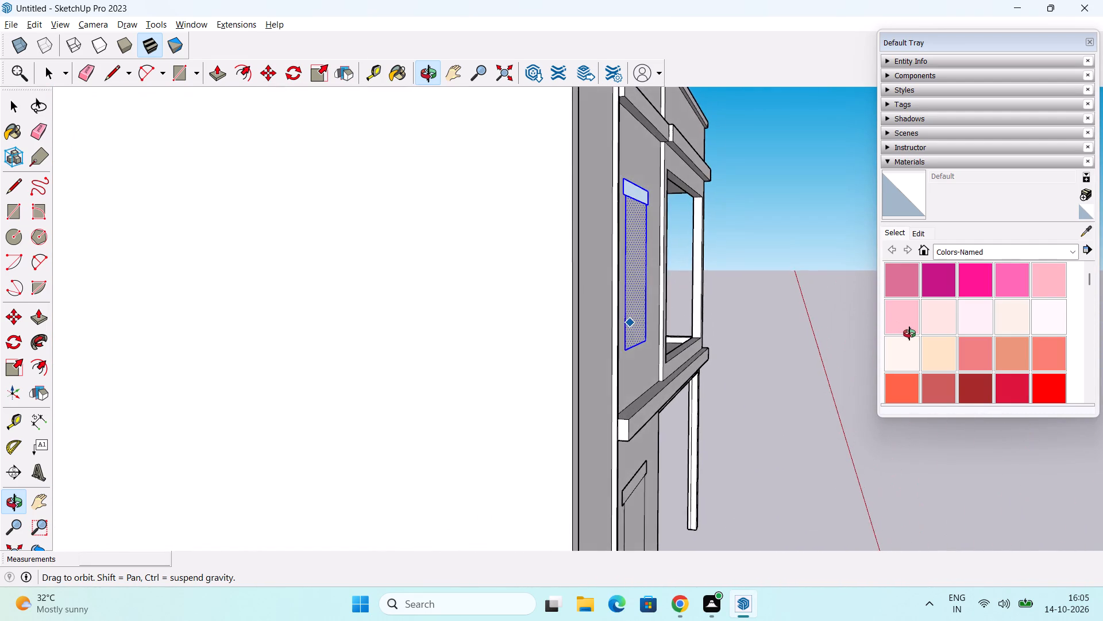
pyautogui.moveTo(909, 333); pyautogui.dragTo(383, 253, button='middle')
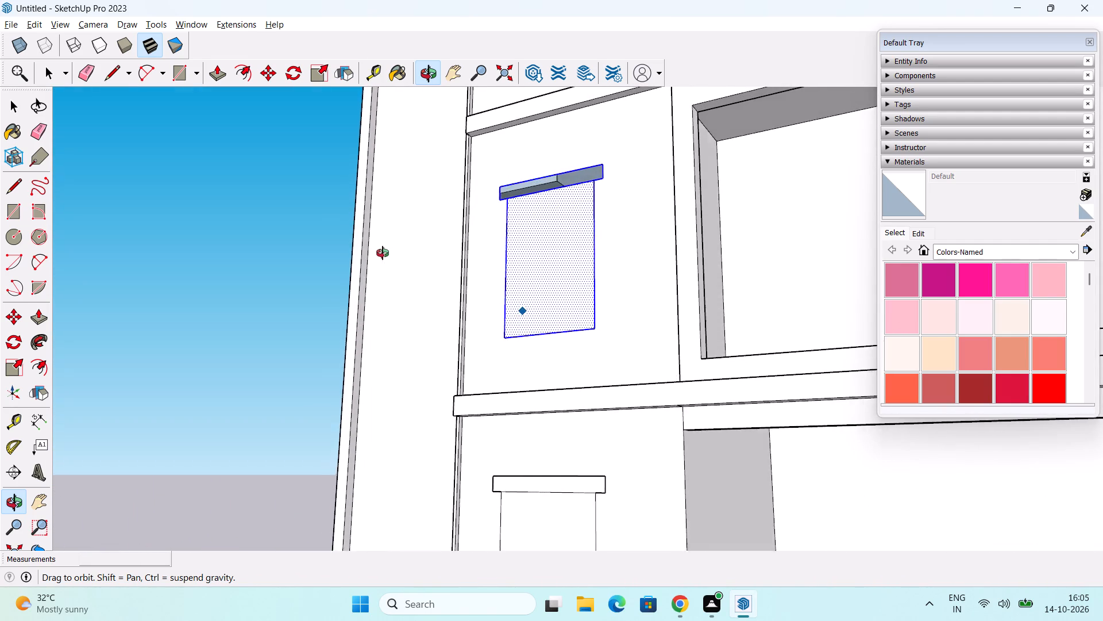
pyautogui.moveTo(383, 253); pyautogui.dragTo(561, 405, button='middle')
pyautogui.keyDown('shift'); pyautogui.moveTo(564, 398); pyautogui.dragTo(549, 287, button='middle'); pyautogui.keyUp('shift')
pyautogui.scroll(-1, 600, 281)
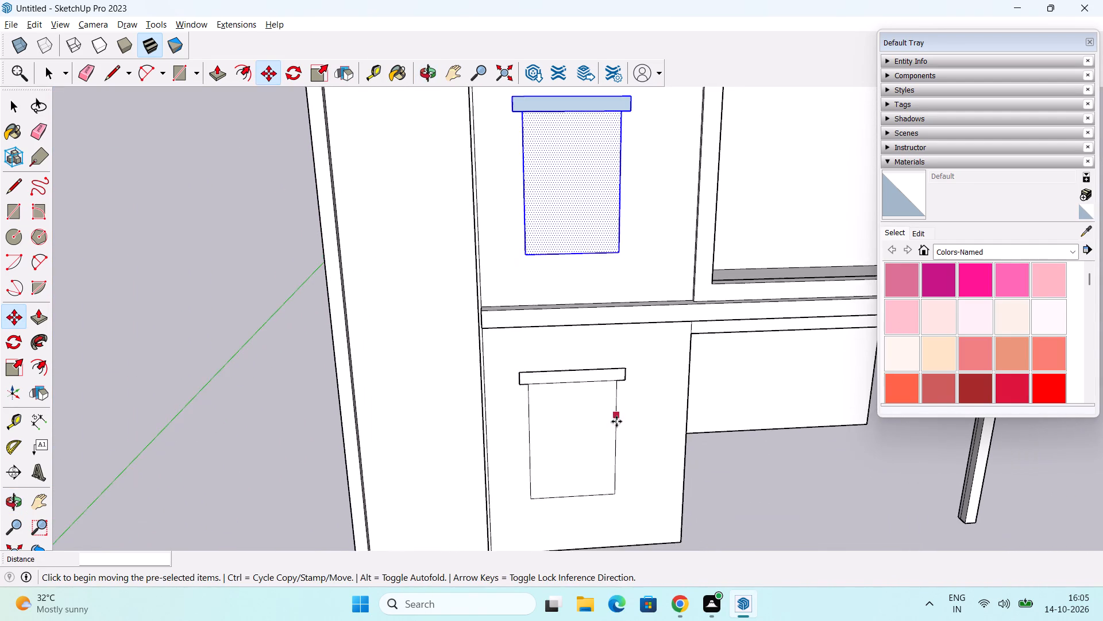
pyautogui.moveTo(586, 416); pyautogui.dragTo(343, 461, button='middle')
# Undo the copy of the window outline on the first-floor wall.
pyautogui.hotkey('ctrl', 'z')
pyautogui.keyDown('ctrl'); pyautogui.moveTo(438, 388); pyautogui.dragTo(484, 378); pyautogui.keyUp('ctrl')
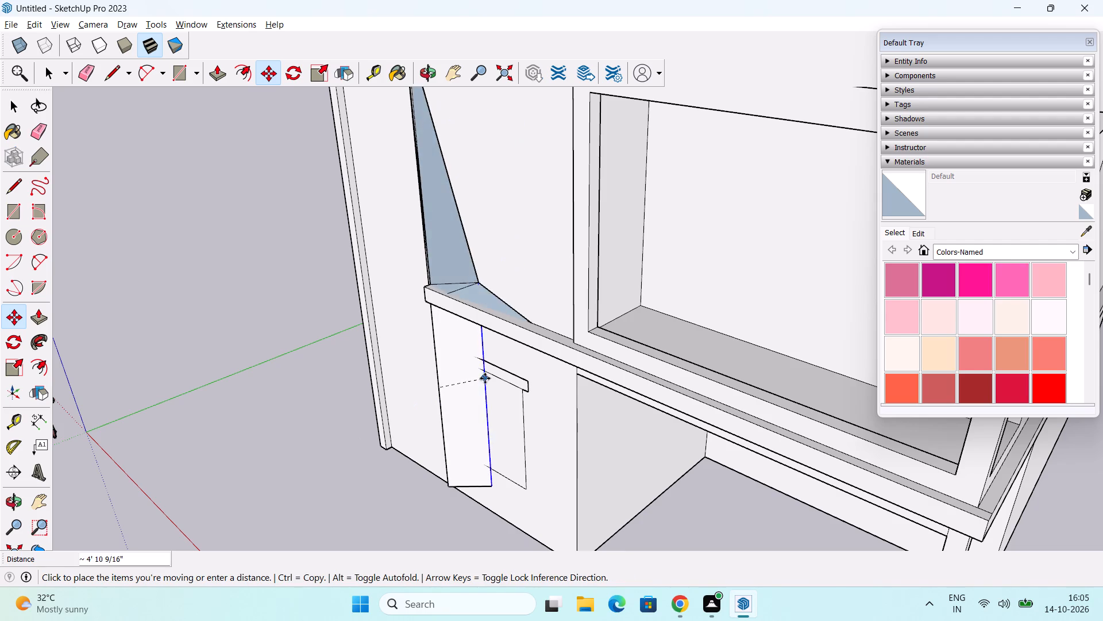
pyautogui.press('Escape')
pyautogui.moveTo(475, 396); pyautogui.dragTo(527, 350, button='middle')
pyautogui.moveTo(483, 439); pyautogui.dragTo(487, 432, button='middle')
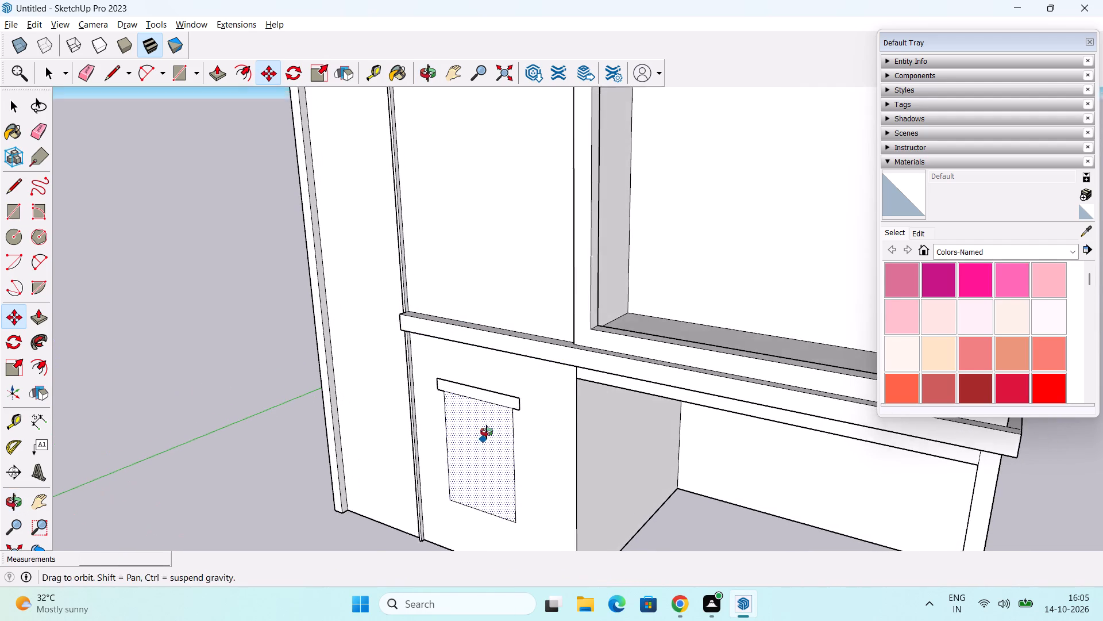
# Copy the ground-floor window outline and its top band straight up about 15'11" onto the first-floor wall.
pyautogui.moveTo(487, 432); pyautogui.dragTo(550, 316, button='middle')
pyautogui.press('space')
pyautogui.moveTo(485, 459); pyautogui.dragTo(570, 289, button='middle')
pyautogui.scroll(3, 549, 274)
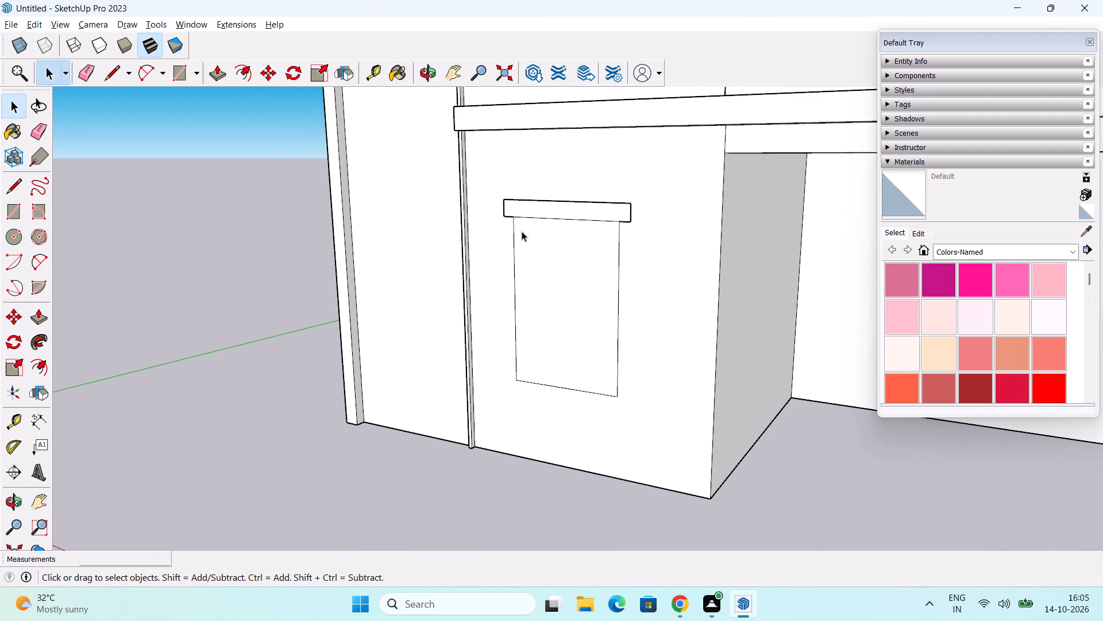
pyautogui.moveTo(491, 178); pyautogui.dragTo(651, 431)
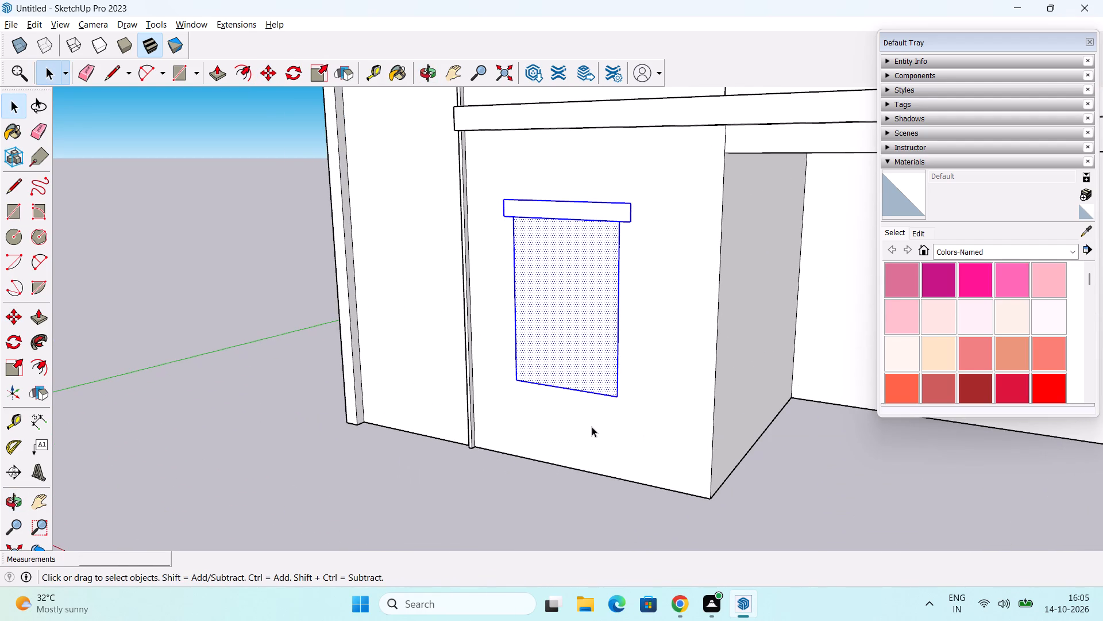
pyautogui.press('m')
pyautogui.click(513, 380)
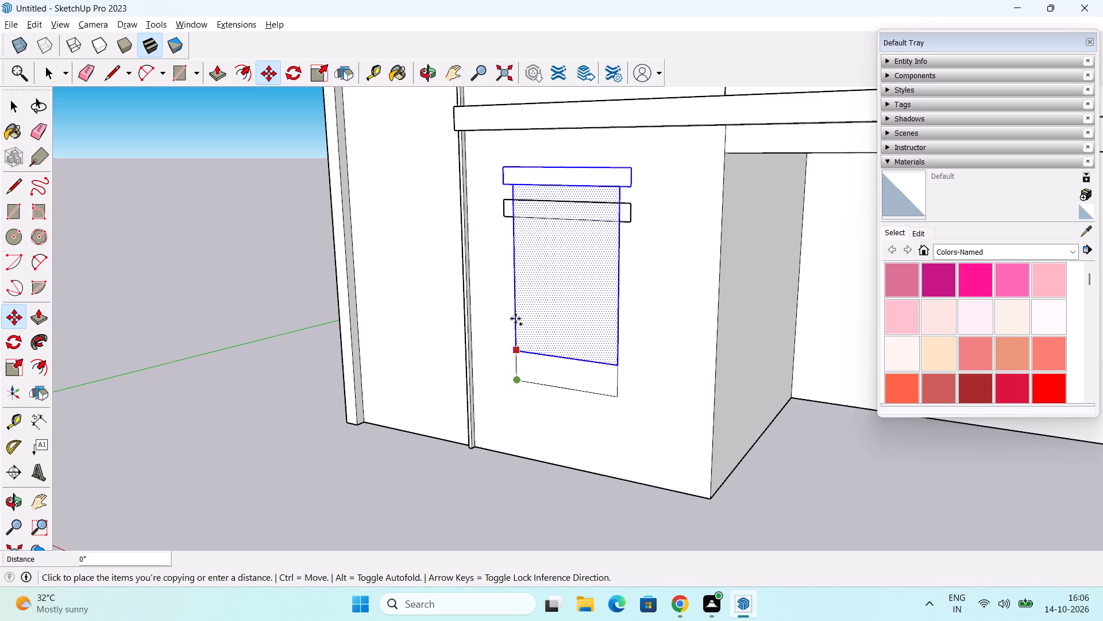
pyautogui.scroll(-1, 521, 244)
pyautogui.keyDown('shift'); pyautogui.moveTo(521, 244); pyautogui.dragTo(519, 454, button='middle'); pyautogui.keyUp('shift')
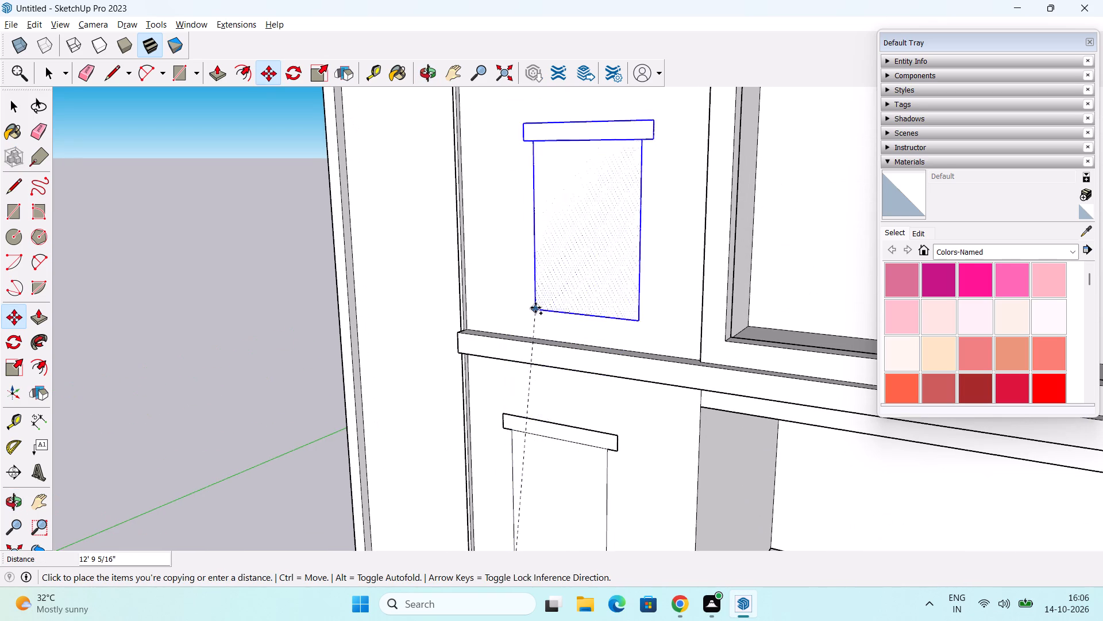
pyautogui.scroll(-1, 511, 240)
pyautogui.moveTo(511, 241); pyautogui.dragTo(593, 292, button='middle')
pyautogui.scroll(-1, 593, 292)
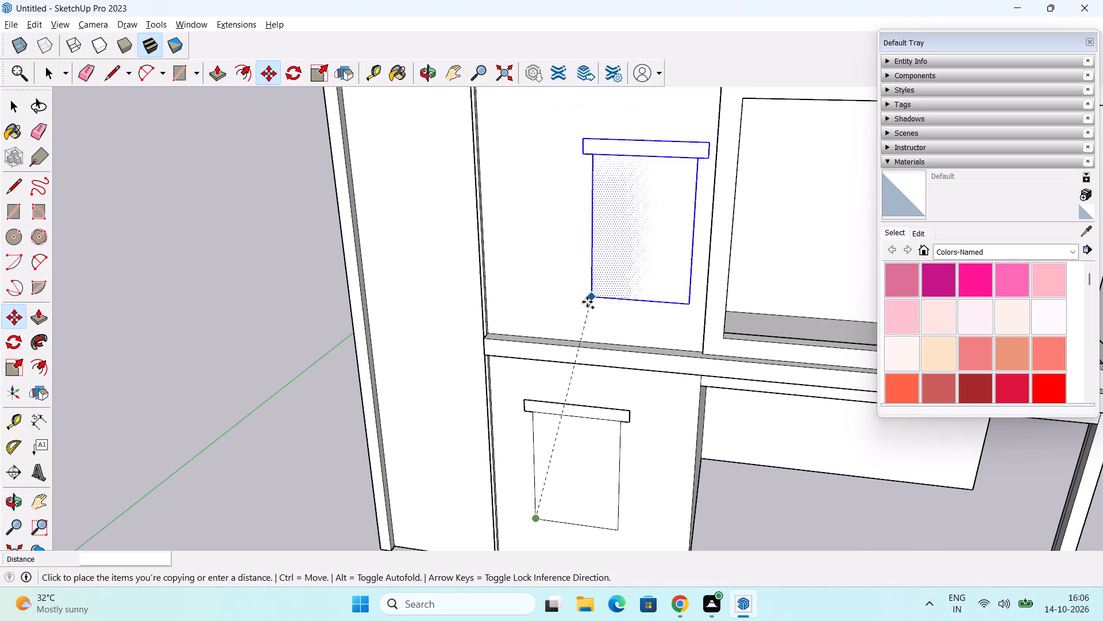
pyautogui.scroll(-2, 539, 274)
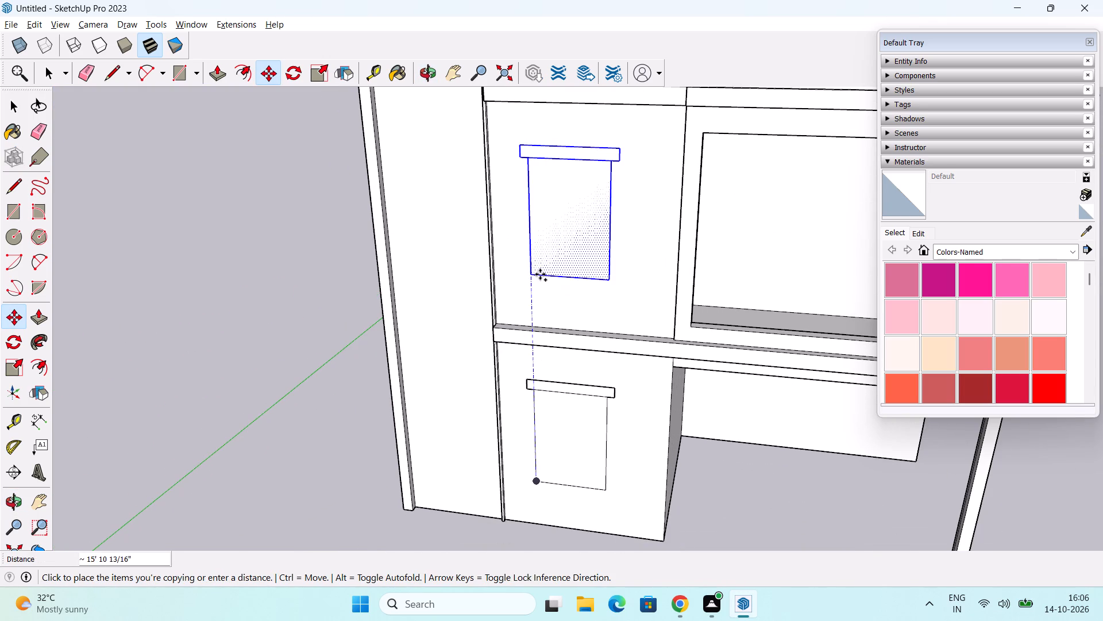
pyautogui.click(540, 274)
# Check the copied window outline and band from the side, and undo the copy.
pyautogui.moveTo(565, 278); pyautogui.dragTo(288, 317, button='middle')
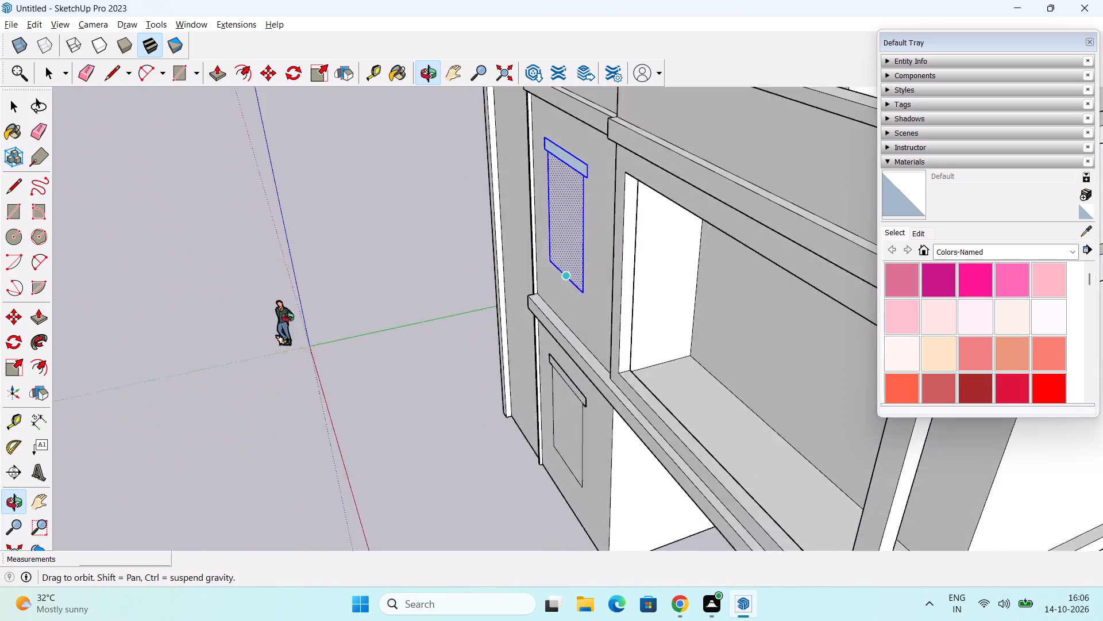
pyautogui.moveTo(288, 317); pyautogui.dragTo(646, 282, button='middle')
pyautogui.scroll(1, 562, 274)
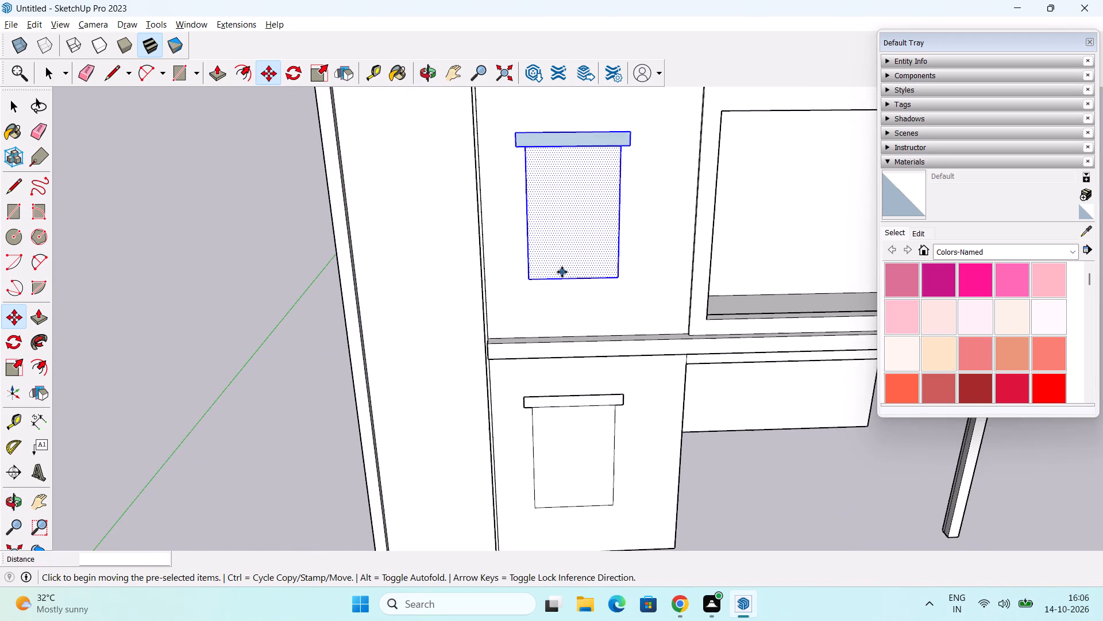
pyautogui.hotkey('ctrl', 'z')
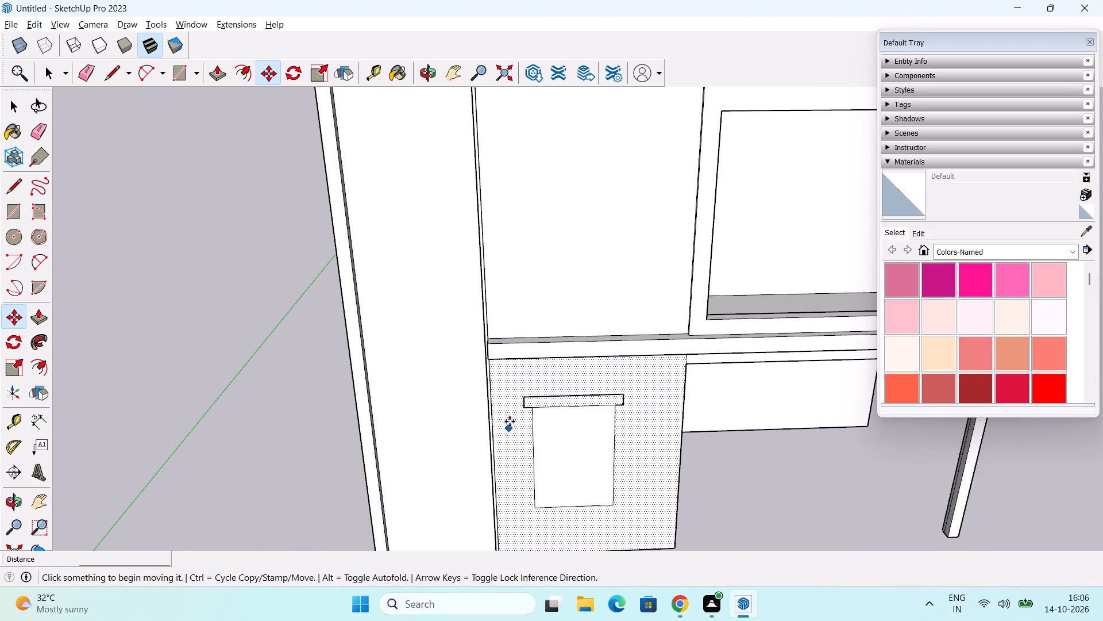
# Copy only the ground-floor window outline, without its top band, straight up about 15'7" onto the first-floor wall.
pyautogui.scroll(1, 515, 418)
pyautogui.press('space')
pyautogui.moveTo(566, 434); pyautogui.dragTo(530, 310, button='middle')
pyautogui.scroll(5, 528, 305)
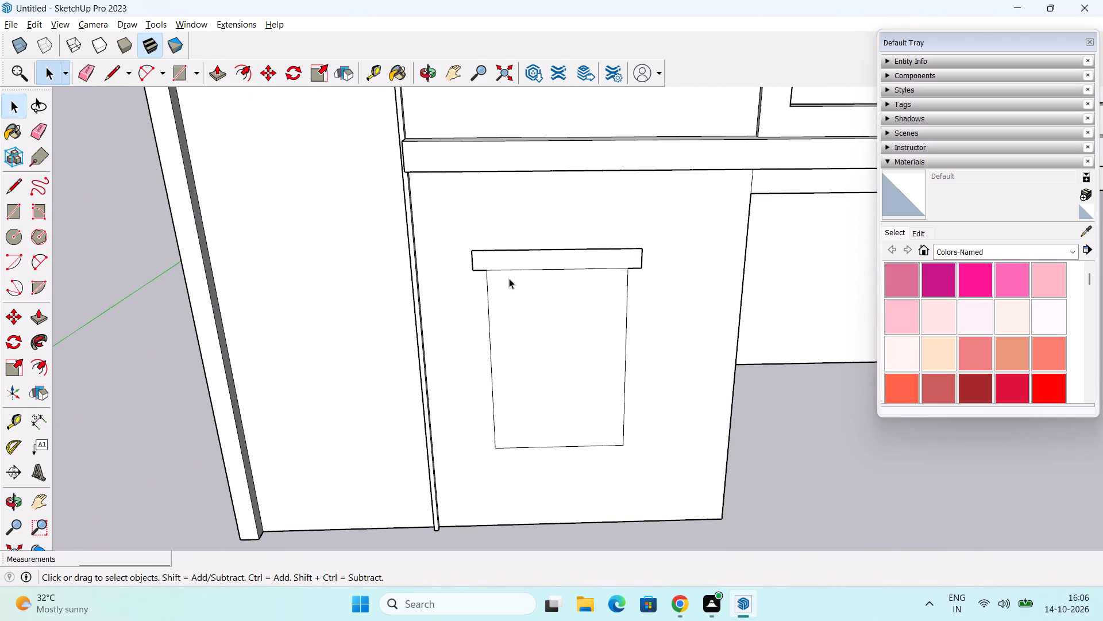
pyautogui.moveTo(469, 223); pyautogui.dragTo(655, 496)
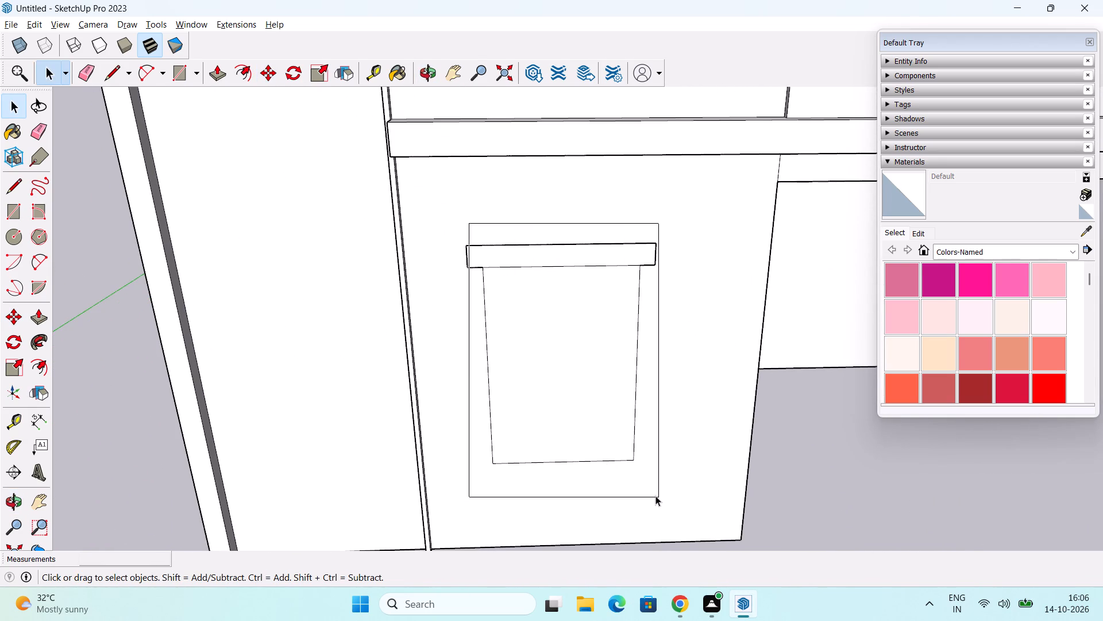
pyautogui.moveTo(655, 496); pyautogui.dragTo(649, 499)
pyautogui.press('m')
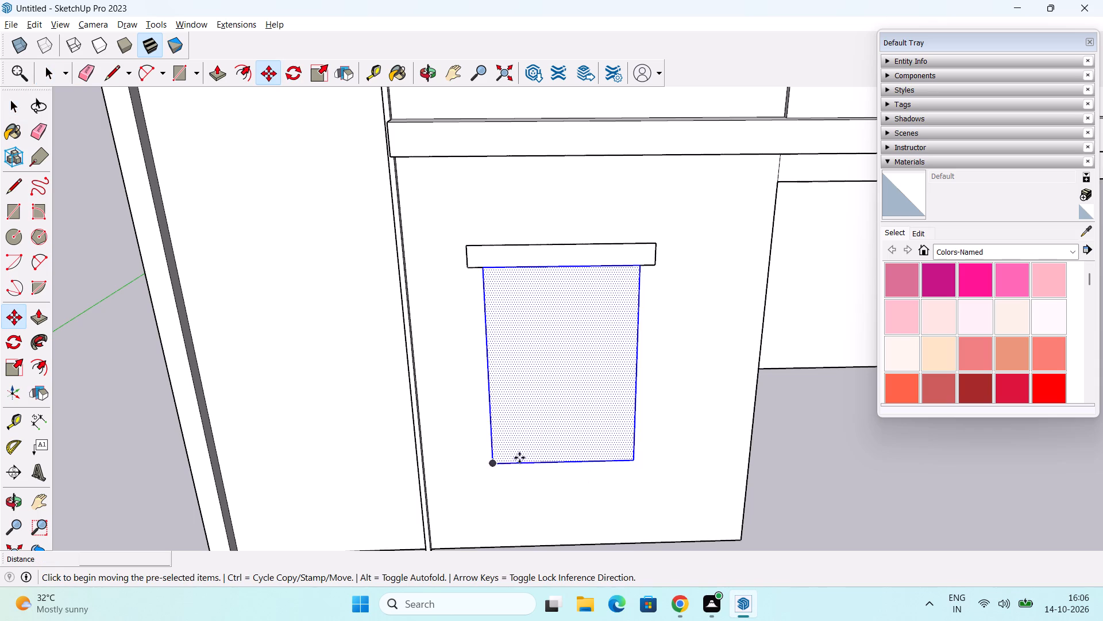
pyautogui.click(492, 467)
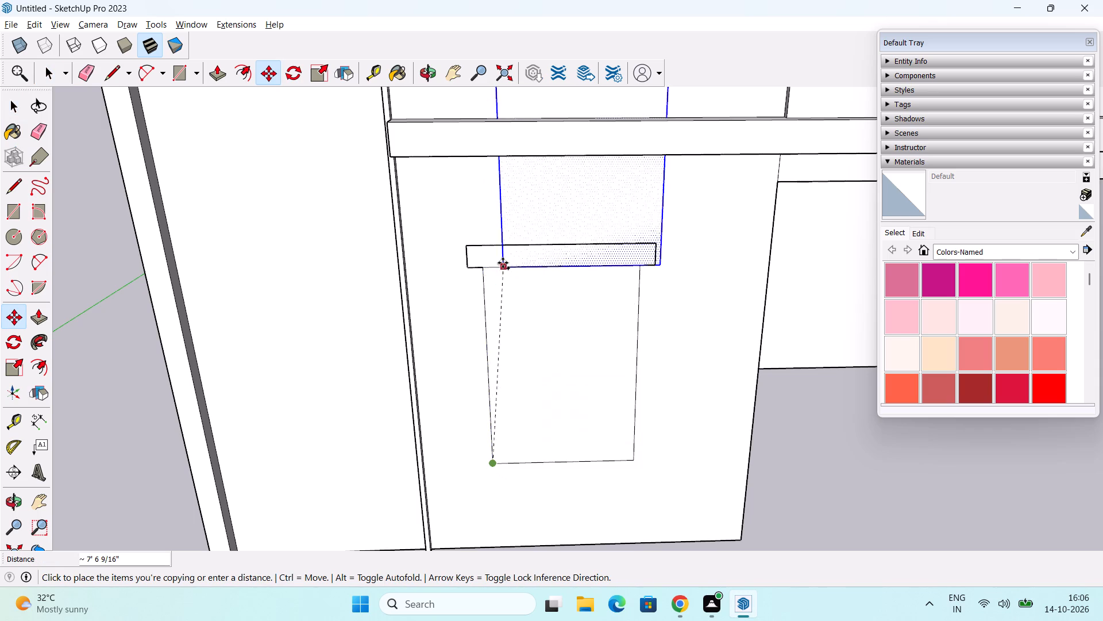
pyautogui.scroll(-1, 502, 263)
pyautogui.keyDown('shift'); pyautogui.moveTo(497, 262); pyautogui.dragTo(489, 453, button='middle'); pyautogui.keyUp('shift')
pyautogui.keyDown('shift'); pyautogui.moveTo(475, 293); pyautogui.dragTo(487, 393, button='middle'); pyautogui.keyUp('shift')
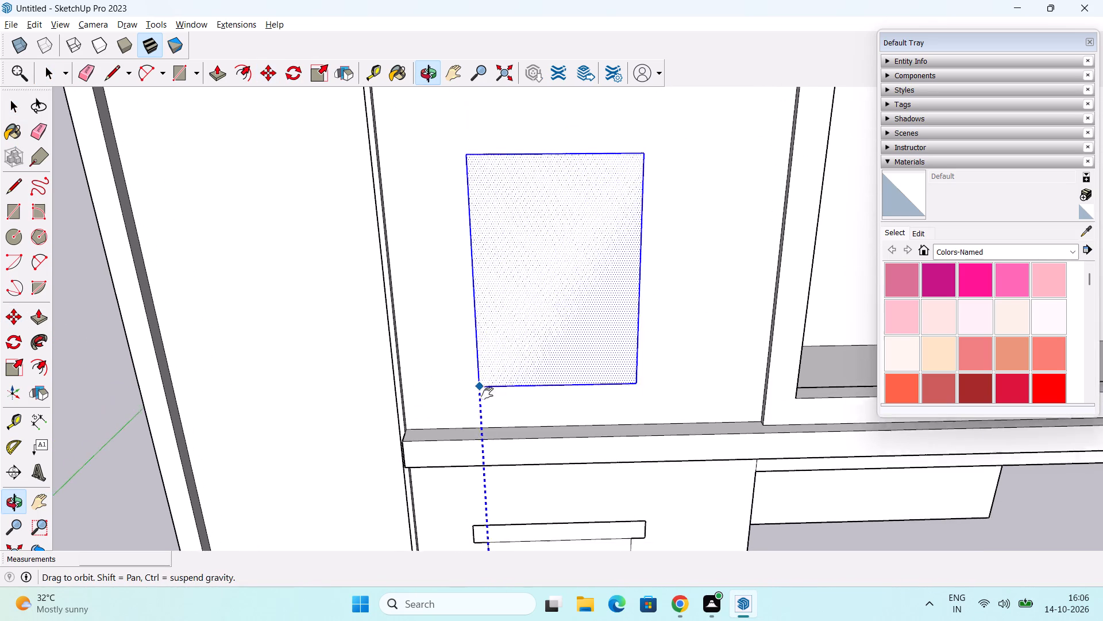
pyautogui.keyDown('shift'); pyautogui.moveTo(487, 393); pyautogui.dragTo(487, 397, button='middle'); pyautogui.keyUp('shift')
pyautogui.scroll(-4, 489, 362)
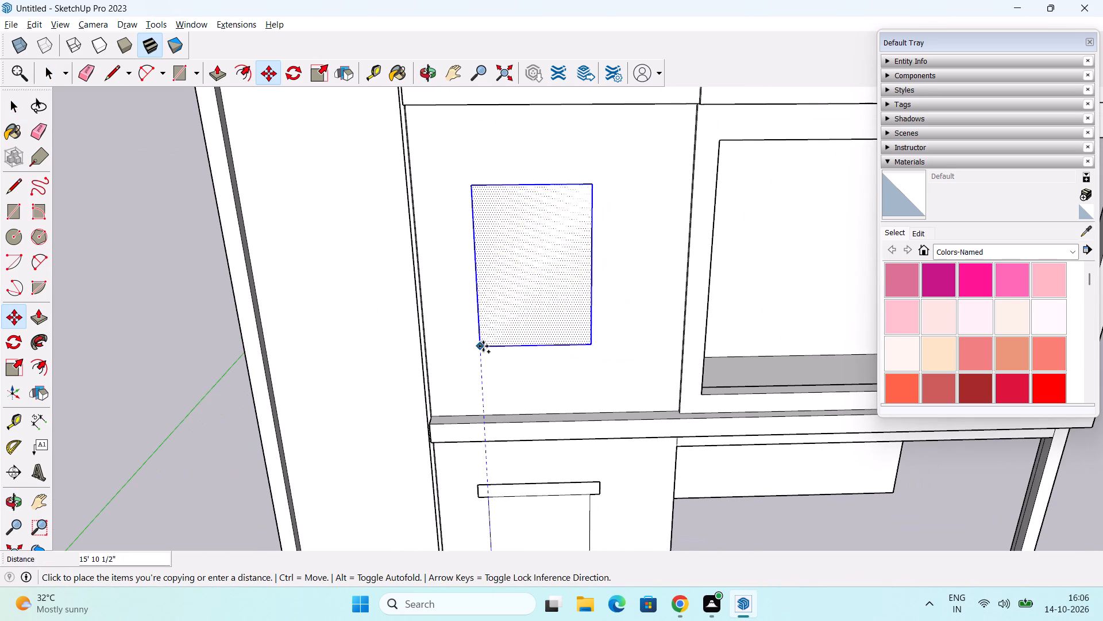
pyautogui.click(483, 352)
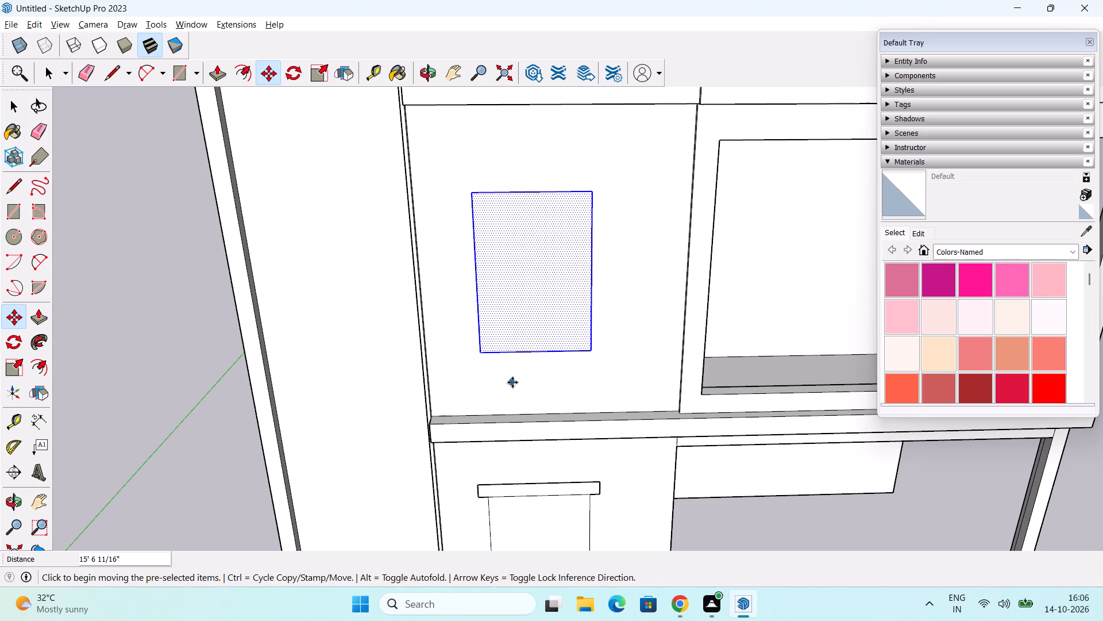
pyautogui.moveTo(518, 379); pyautogui.dragTo(512, 392, button='middle')
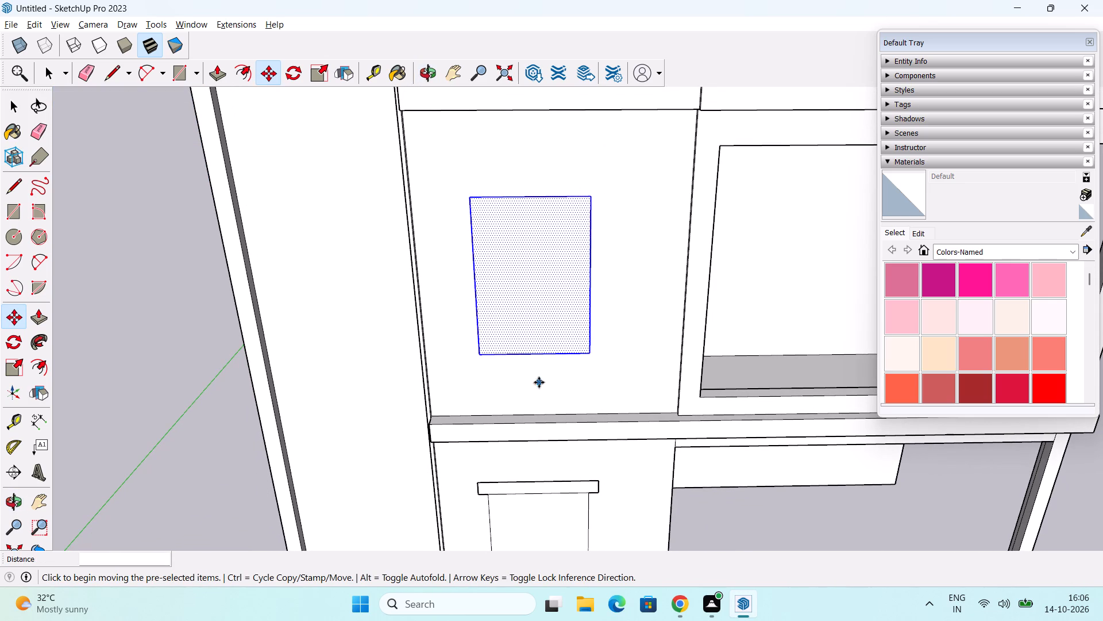
# Draw the new band's left end: a 6" line outward from the upper window's top-left corner and a 9" line up.
pyautogui.press('space')
pyautogui.keyDown('shift'); pyautogui.moveTo(512, 379); pyautogui.dragTo(508, 434, button='middle'); pyautogui.keyUp('shift')
pyautogui.moveTo(510, 421); pyautogui.dragTo(492, 411, button='middle')
pyautogui.scroll(3, 473, 301)
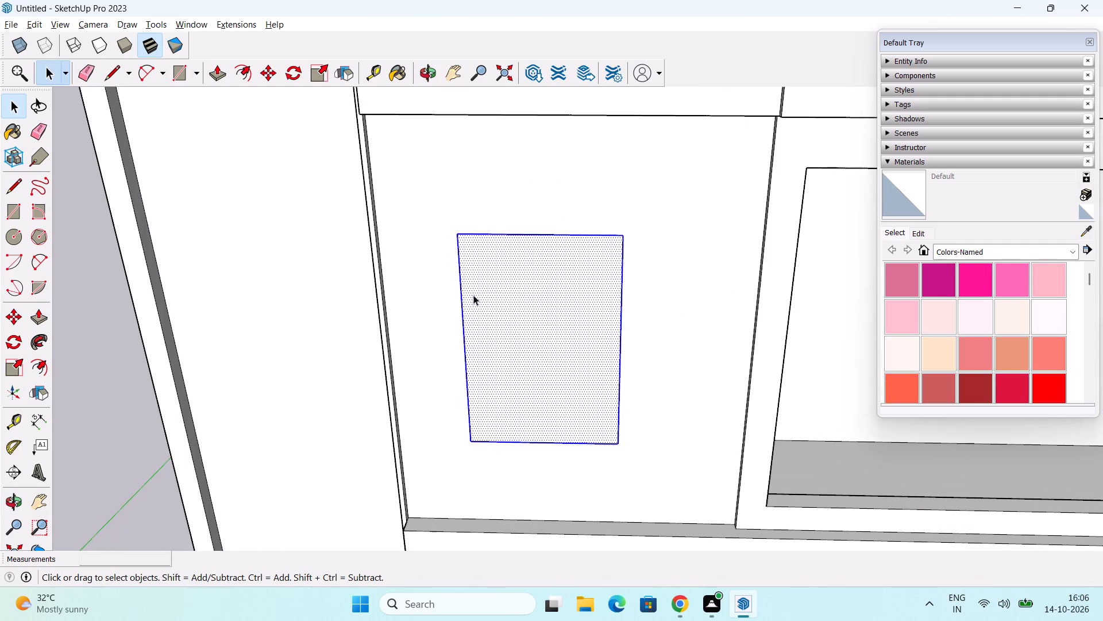
pyautogui.press('l')
pyautogui.click(457, 237)
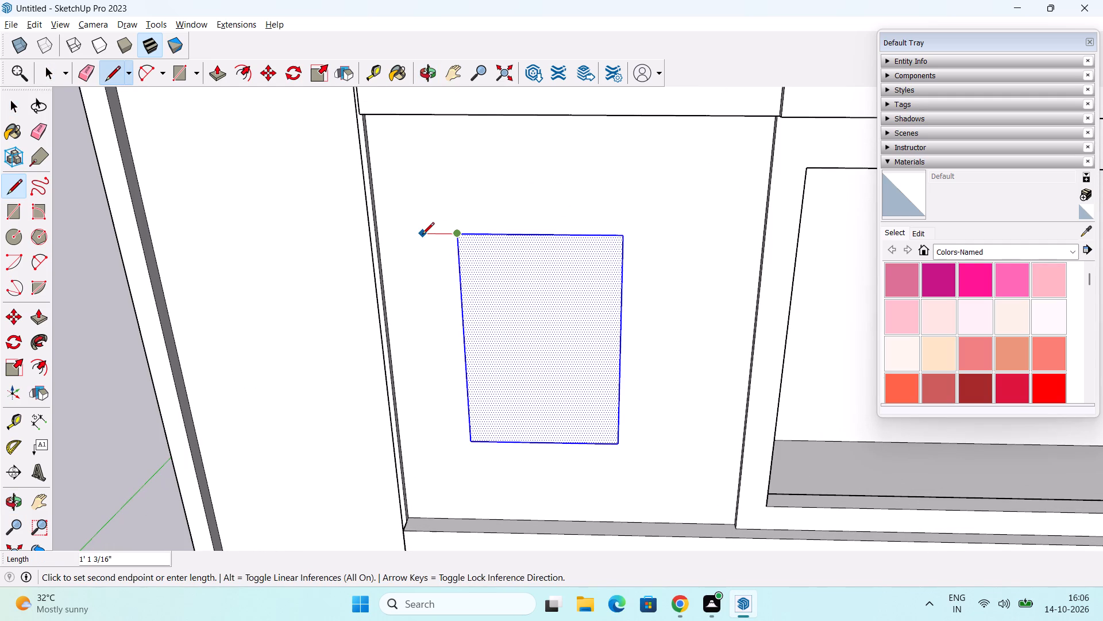
pyautogui.press('6')
pyautogui.hotkey('shift', '"')
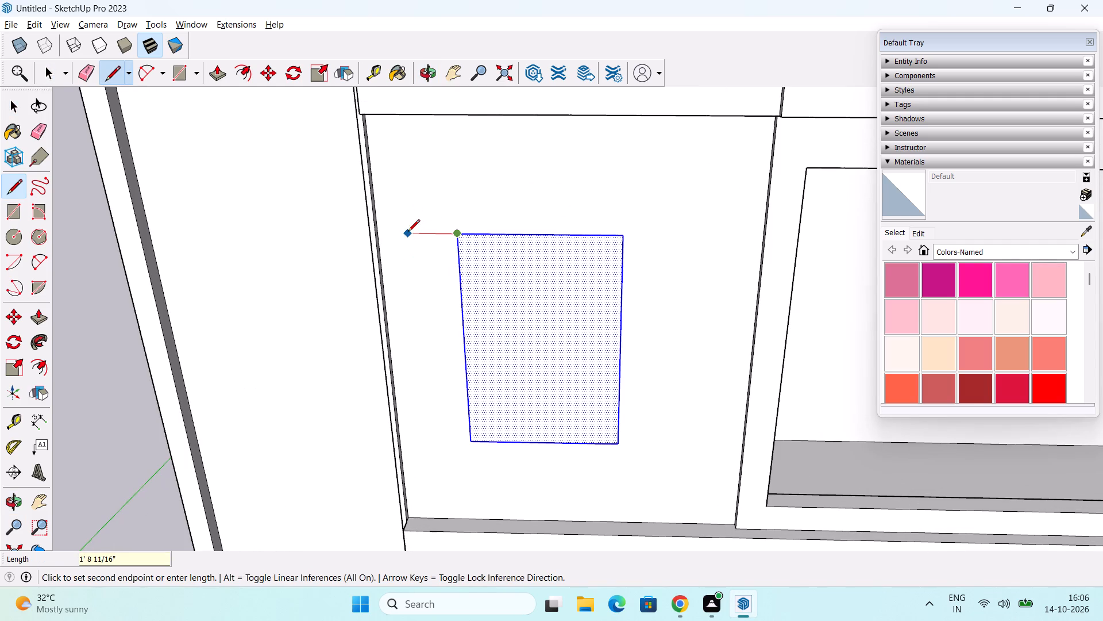
pyautogui.write('6"')
pyautogui.press('Return')
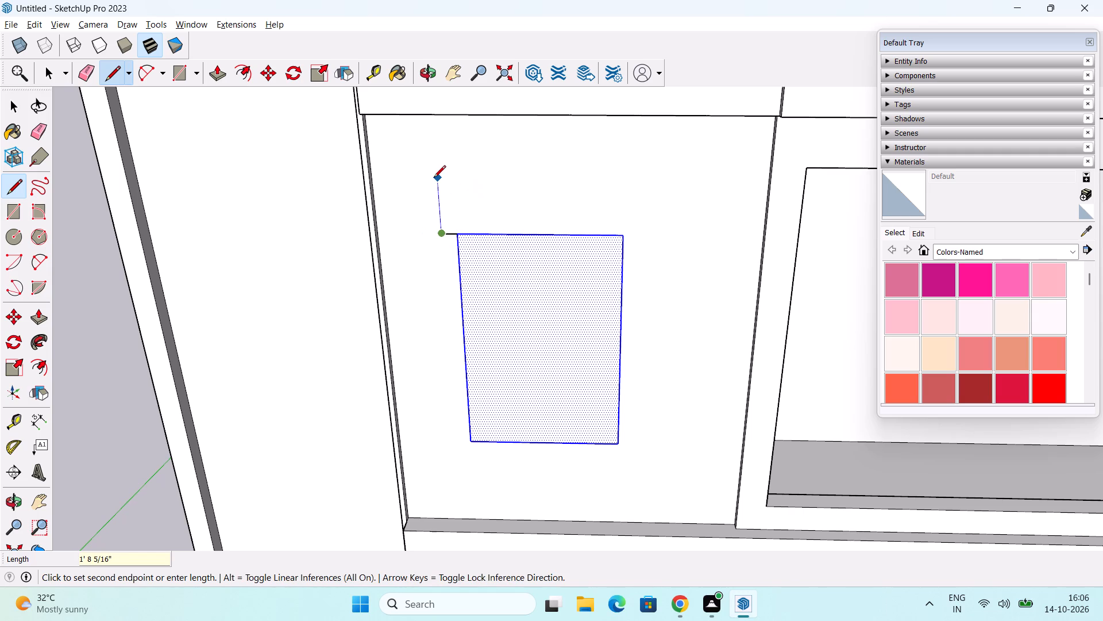
pyautogui.write('9"')
pyautogui.press('Return')
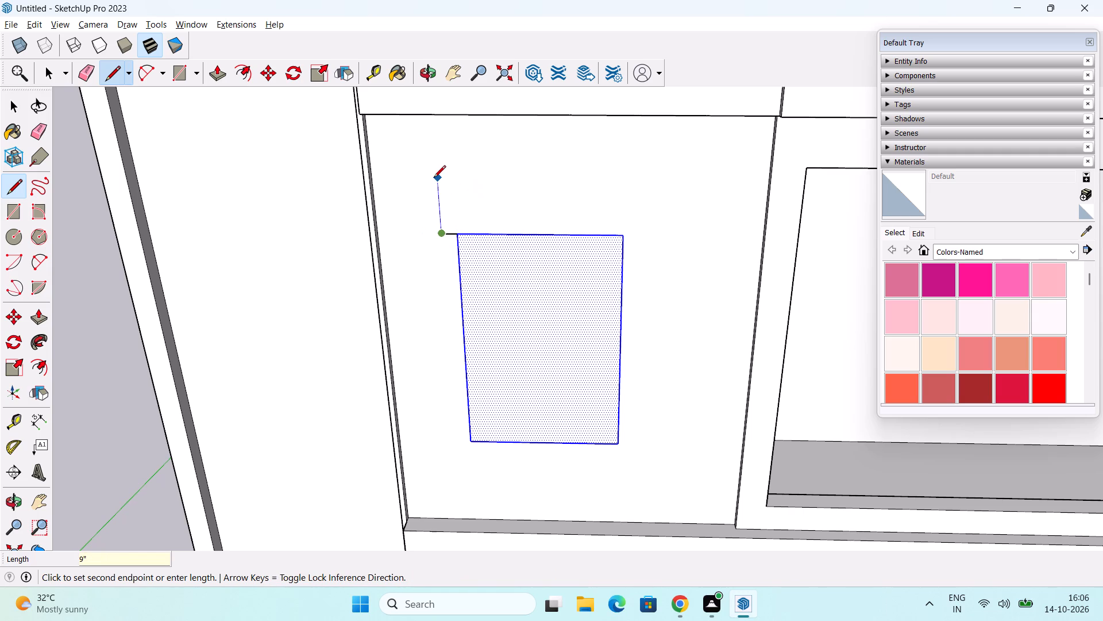
# Draw the band's top edge as a horizontal line about 6'11" long, running past the upper window's right side.
pyautogui.click(680, 214)
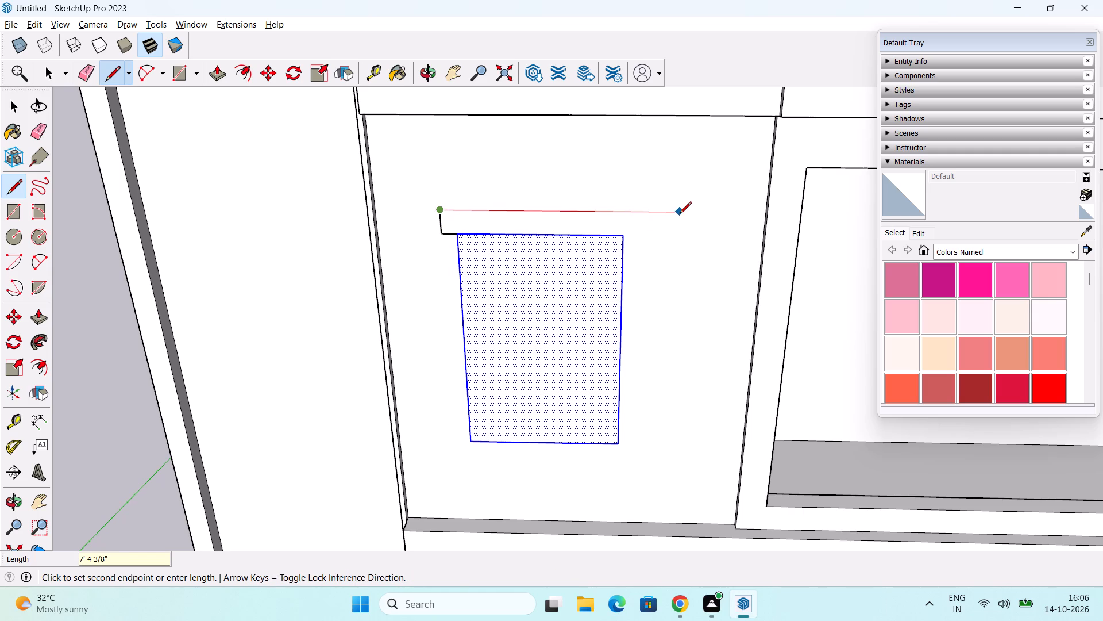
pyautogui.hotkey('ctrl', 'z')
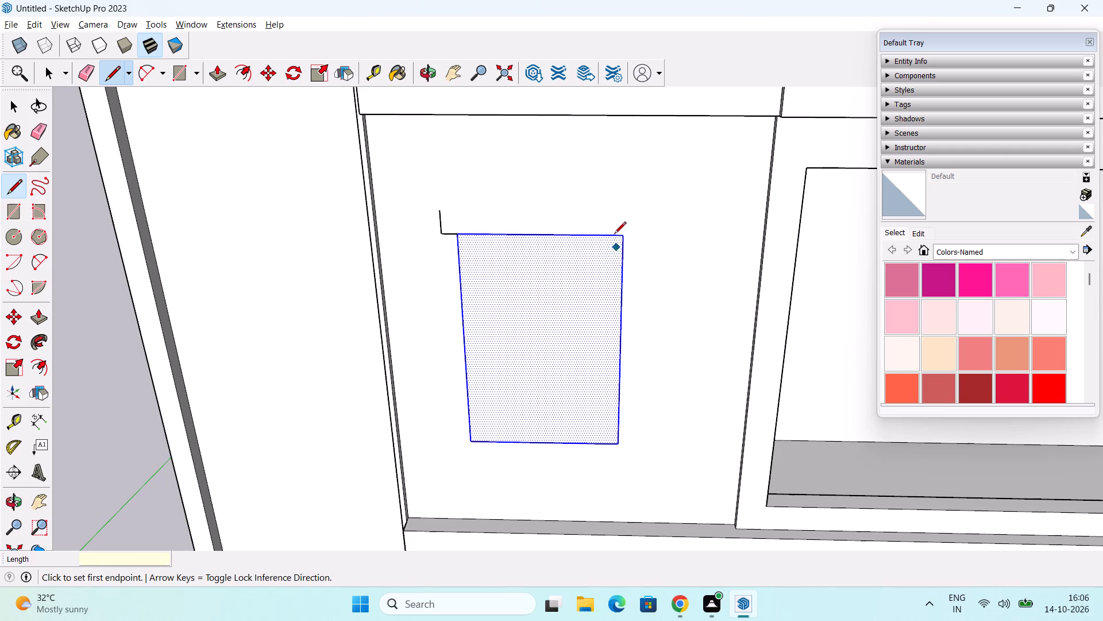
pyautogui.click(439, 209)
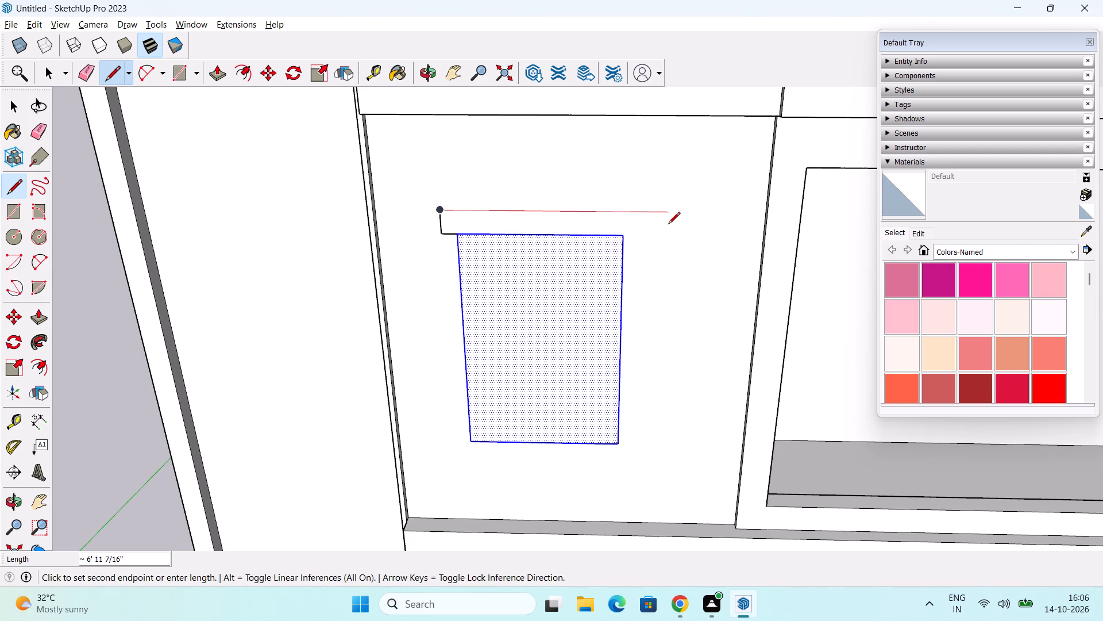
pyautogui.click(668, 225)
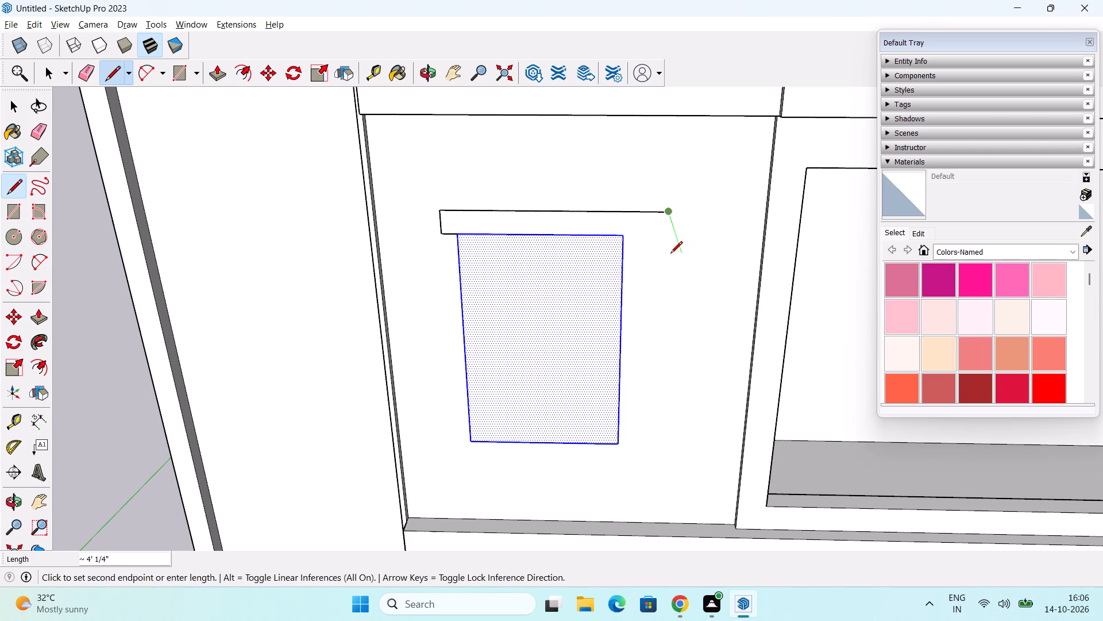
pyautogui.press('Escape')
# Draw a 6" horizontal line outward from the upper window's top-right corner for the band's bottom edge.
pyautogui.scroll(2, 638, 248)
pyautogui.click(619, 235)
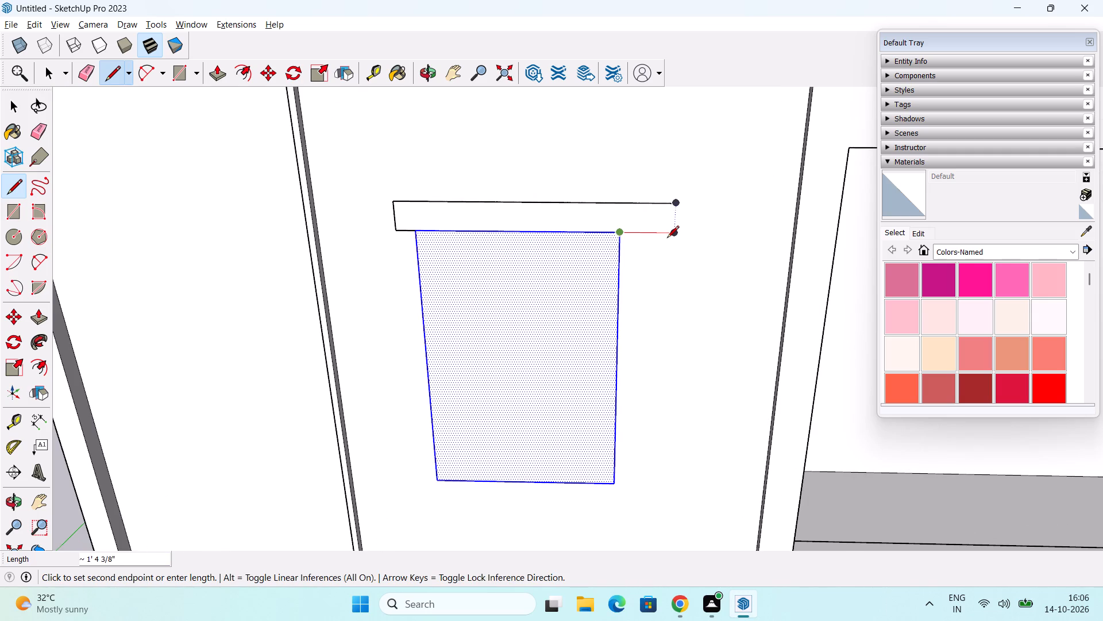
pyautogui.press('6')
pyautogui.hotkey('shift', '"')
pyautogui.press('Return')
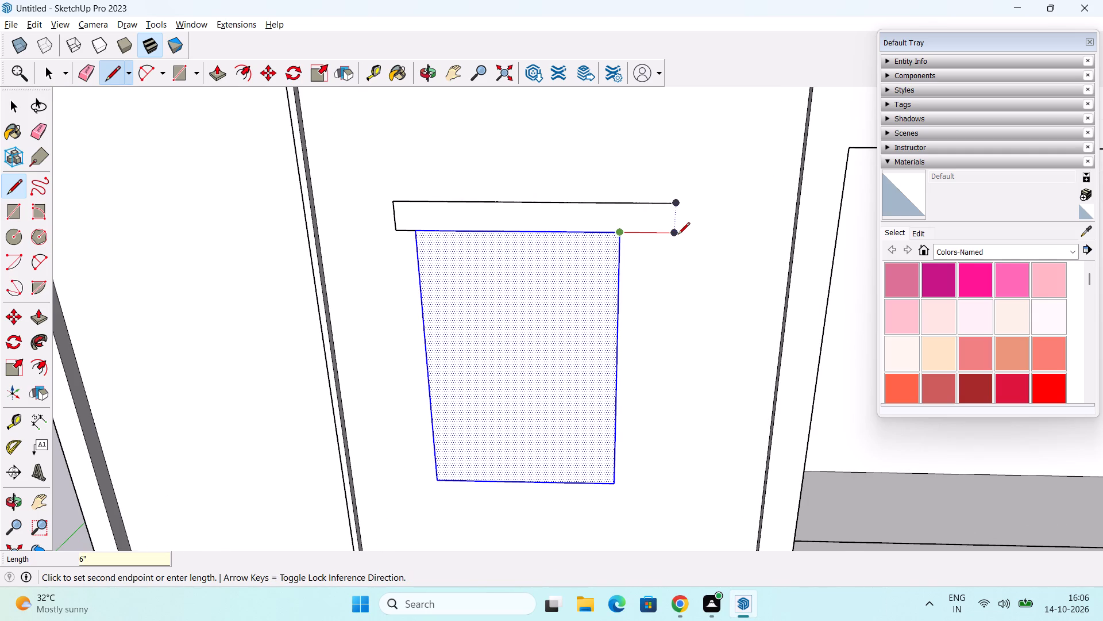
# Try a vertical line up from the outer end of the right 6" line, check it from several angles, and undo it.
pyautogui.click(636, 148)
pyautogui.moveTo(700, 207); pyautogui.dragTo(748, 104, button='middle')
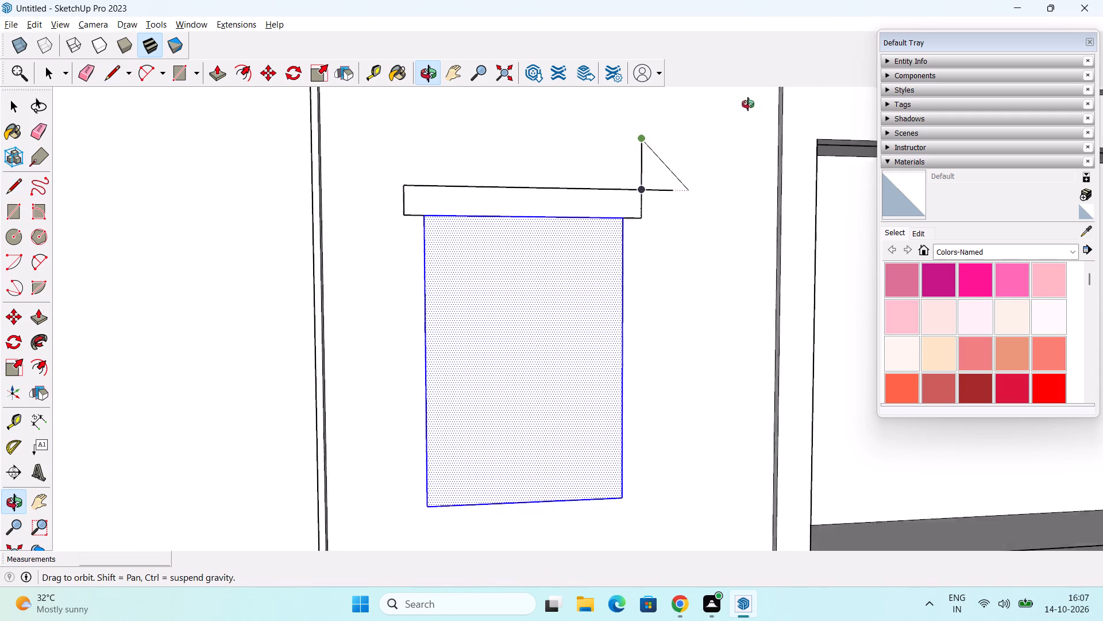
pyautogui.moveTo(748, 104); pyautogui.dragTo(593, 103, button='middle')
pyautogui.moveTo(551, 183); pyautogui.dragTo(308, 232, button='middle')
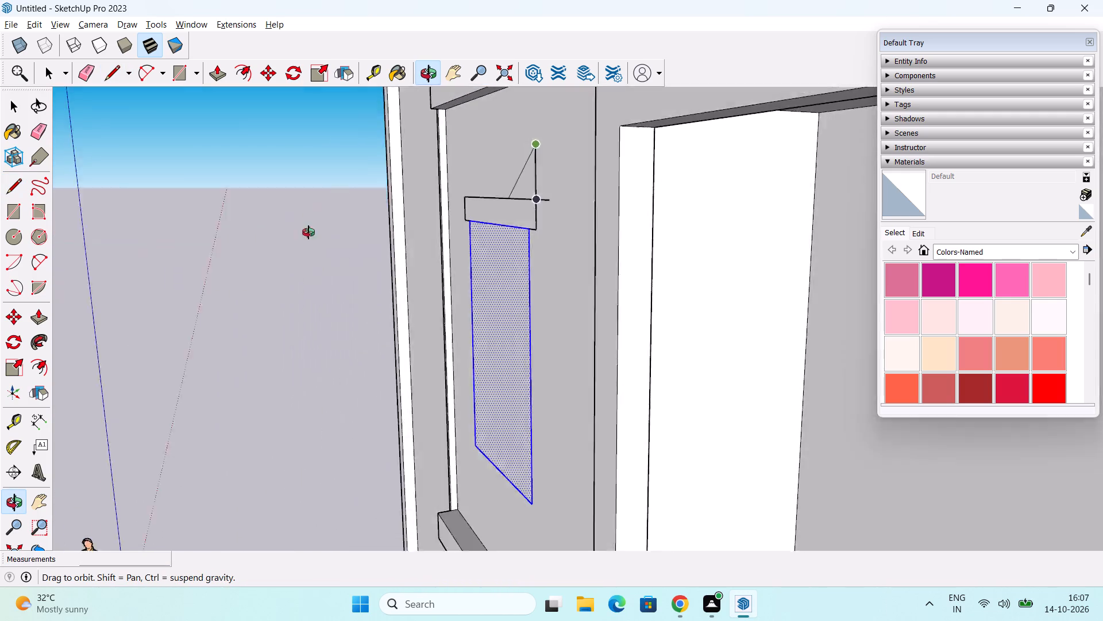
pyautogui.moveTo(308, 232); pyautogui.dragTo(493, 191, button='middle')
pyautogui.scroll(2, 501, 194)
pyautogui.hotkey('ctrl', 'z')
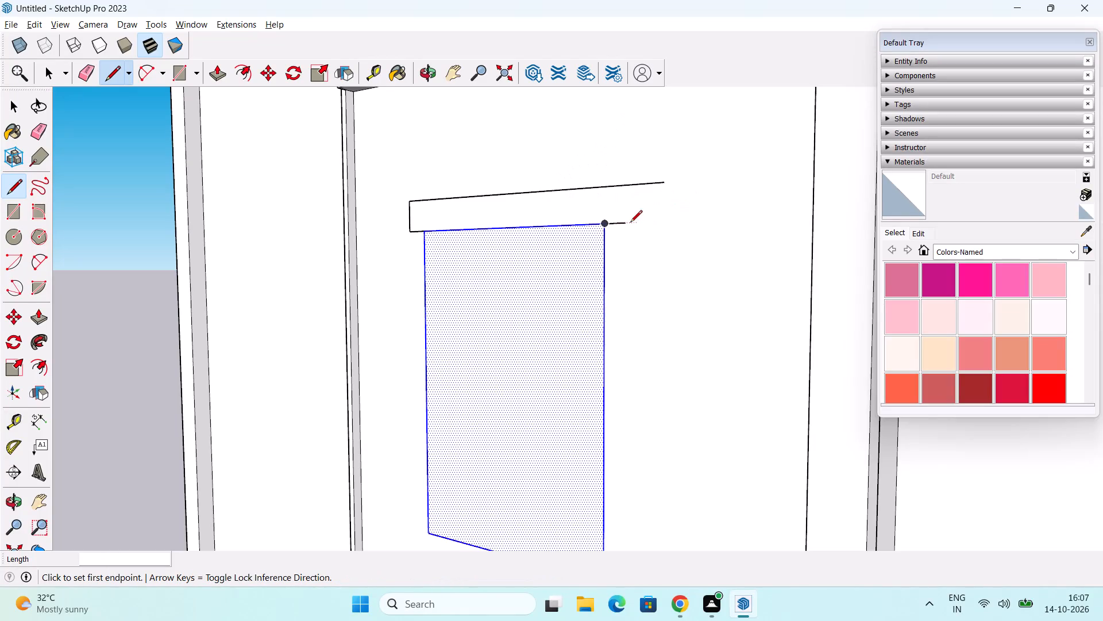
# Draw a vertical line up from the outer end of the right 6" line, crossing the band's top edge.
pyautogui.click(624, 227)
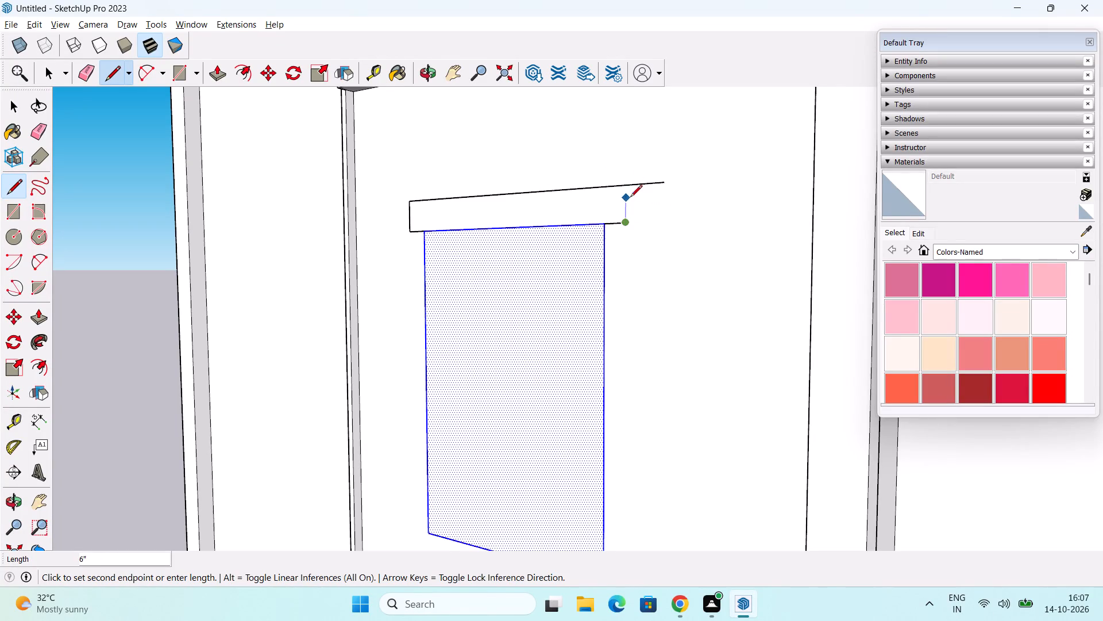
pyautogui.click(630, 147)
pyautogui.press('space')
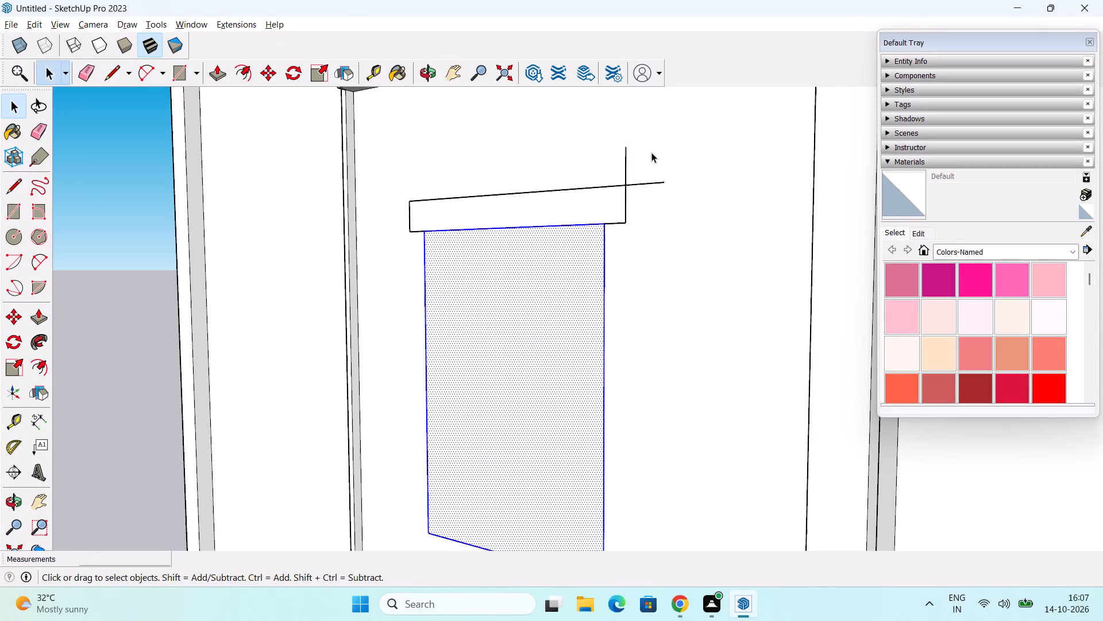
pyautogui.press('t')
pyautogui.press('Escape')
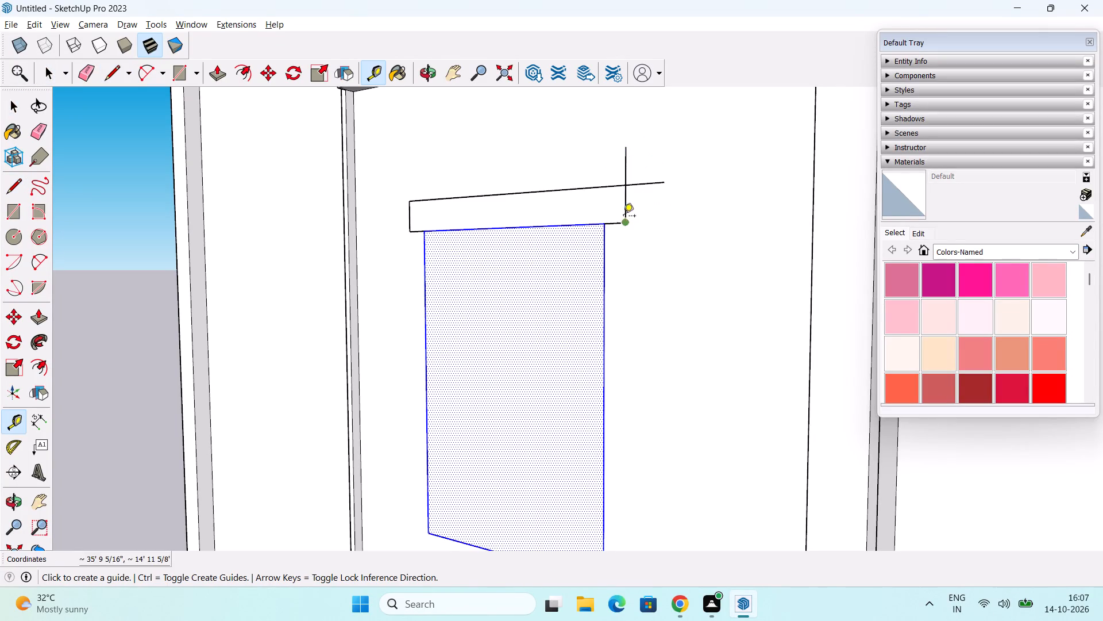
# Erase the overshooting line ends beyond the first-floor window band's top-right corner.
pyautogui.press('space')
pyautogui.press('e')
pyautogui.moveTo(622, 160); pyautogui.dragTo(646, 186)
# Examine the band outlines above the first-floor and ground-floor front windows.
pyautogui.scroll(-2, 641, 224)
pyautogui.moveTo(641, 220); pyautogui.dragTo(696, 265, button='middle')
pyautogui.scroll(-3, 637, 279)
pyautogui.keyDown('shift'); pyautogui.moveTo(616, 319); pyautogui.dragTo(693, 182, button='middle'); pyautogui.keyUp('shift')
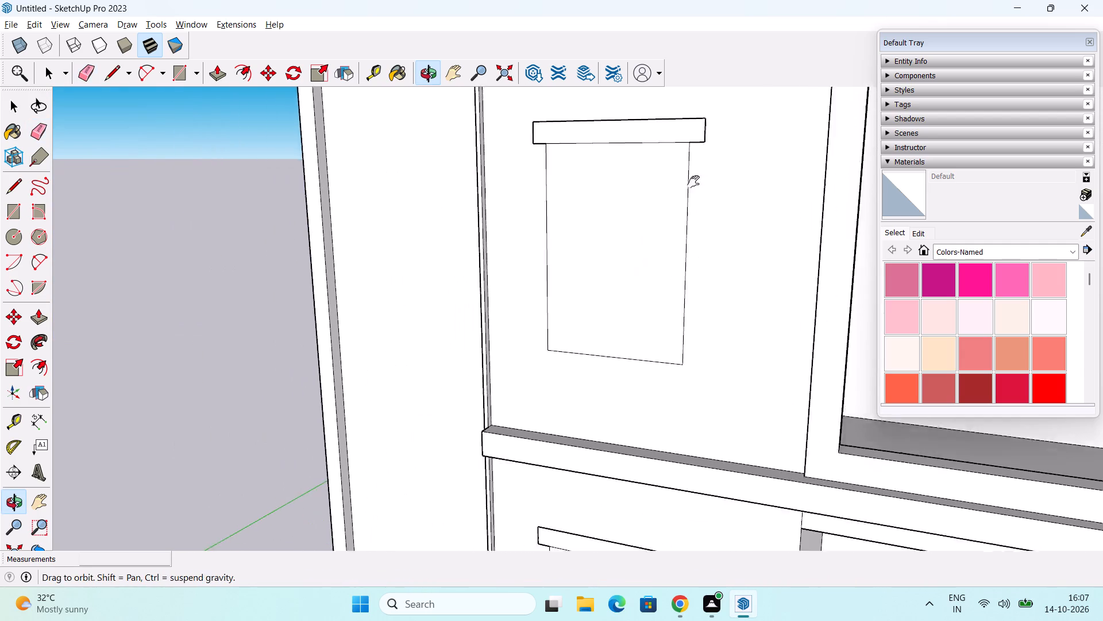
pyautogui.keyDown('shift'); pyautogui.moveTo(693, 182); pyautogui.dragTo(695, 181, button='middle'); pyautogui.keyUp('shift')
pyautogui.scroll(-3, 702, 177)
pyautogui.scroll(-2, 664, 248)
pyautogui.moveTo(656, 286); pyautogui.dragTo(657, 261, button='middle')
pyautogui.press('space')
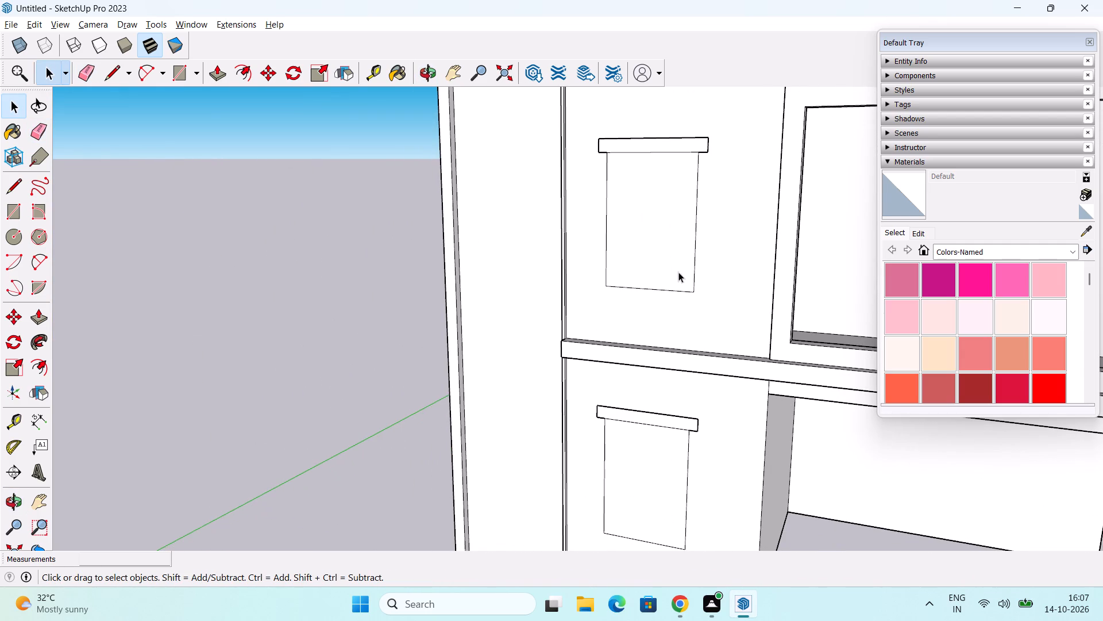
pyautogui.moveTo(677, 305); pyautogui.dragTo(629, 166, button='middle')
pyautogui.scroll(-2, 630, 201)
pyautogui.moveTo(630, 273); pyautogui.dragTo(640, 310, button='middle')
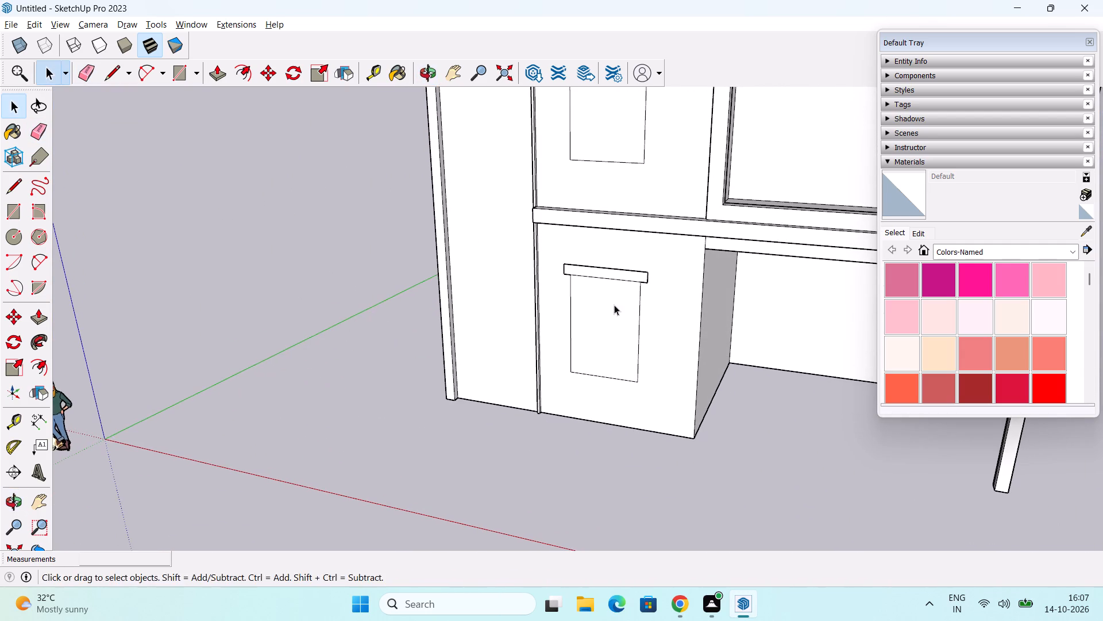
pyautogui.moveTo(595, 292); pyautogui.dragTo(606, 296, button='middle')
pyautogui.moveTo(614, 298); pyautogui.dragTo(616, 315, button='middle')
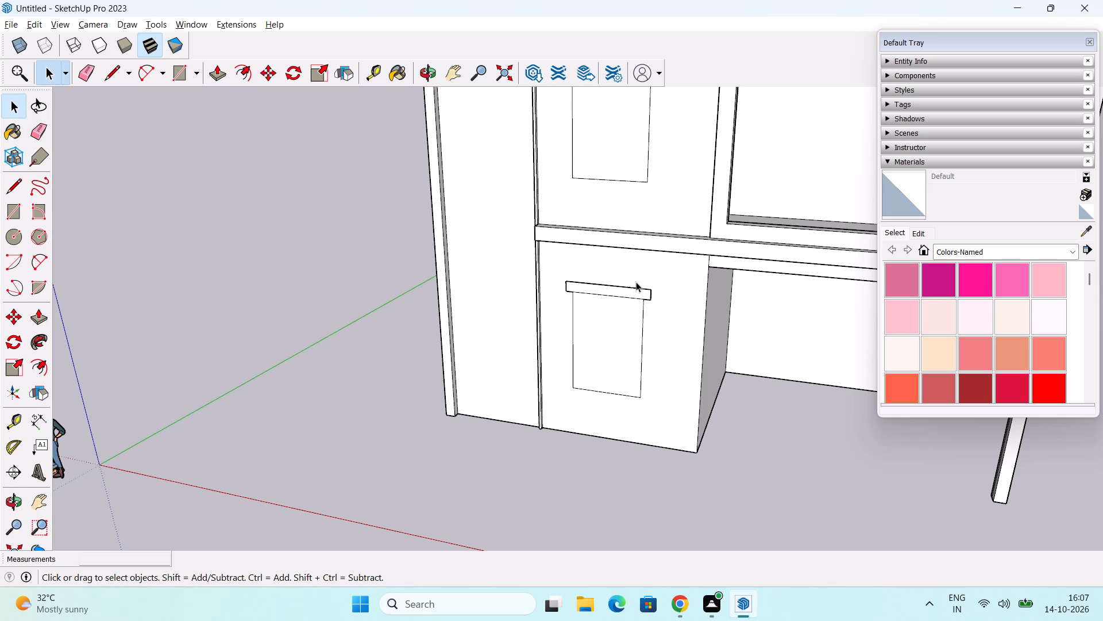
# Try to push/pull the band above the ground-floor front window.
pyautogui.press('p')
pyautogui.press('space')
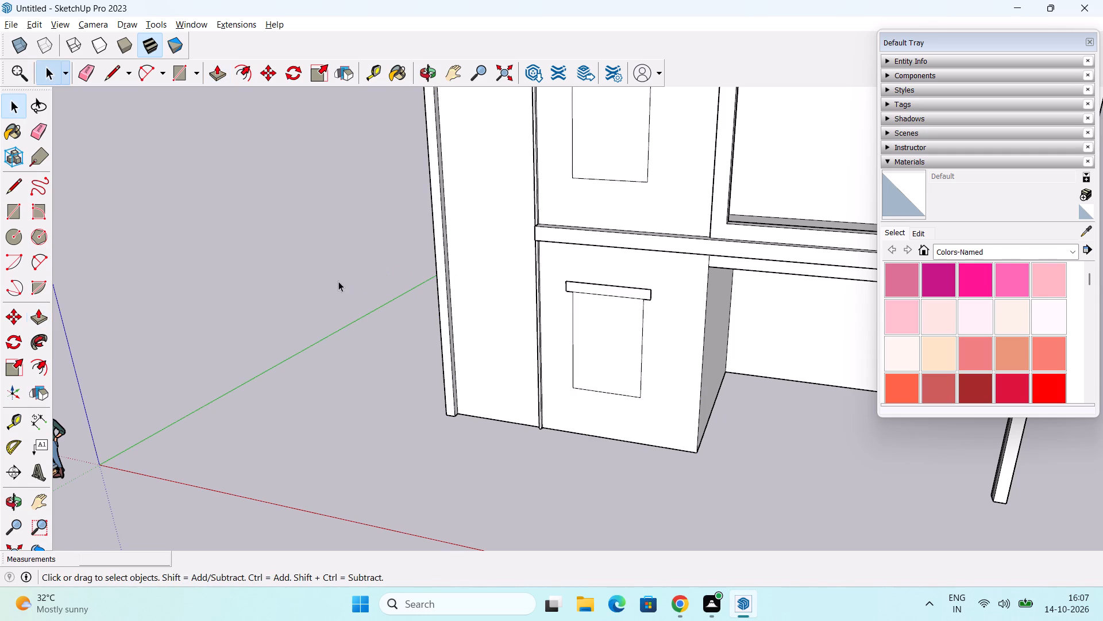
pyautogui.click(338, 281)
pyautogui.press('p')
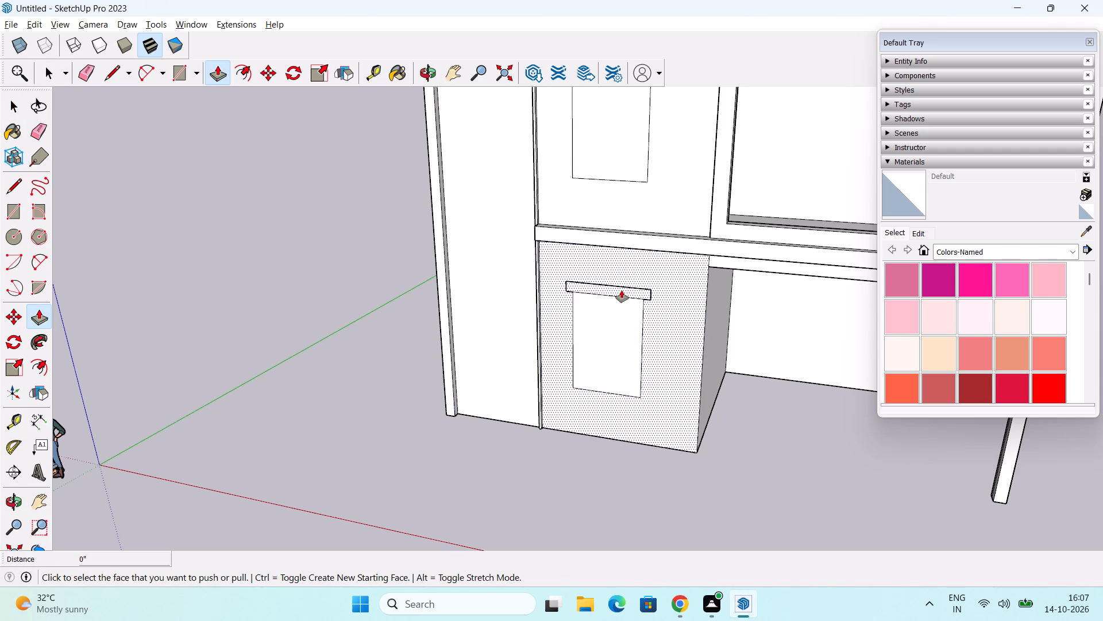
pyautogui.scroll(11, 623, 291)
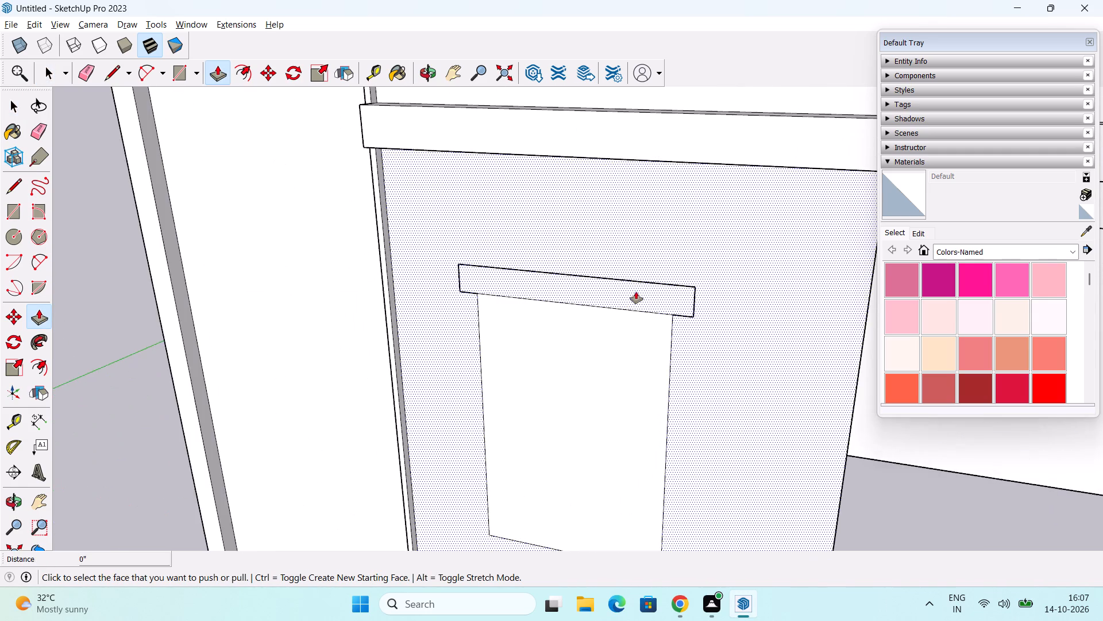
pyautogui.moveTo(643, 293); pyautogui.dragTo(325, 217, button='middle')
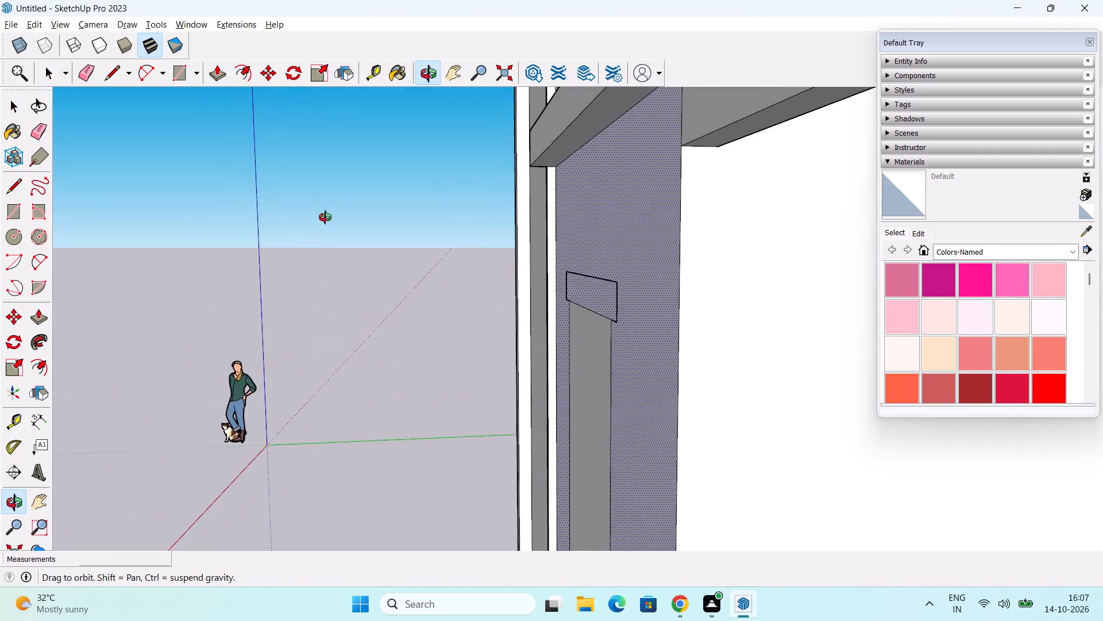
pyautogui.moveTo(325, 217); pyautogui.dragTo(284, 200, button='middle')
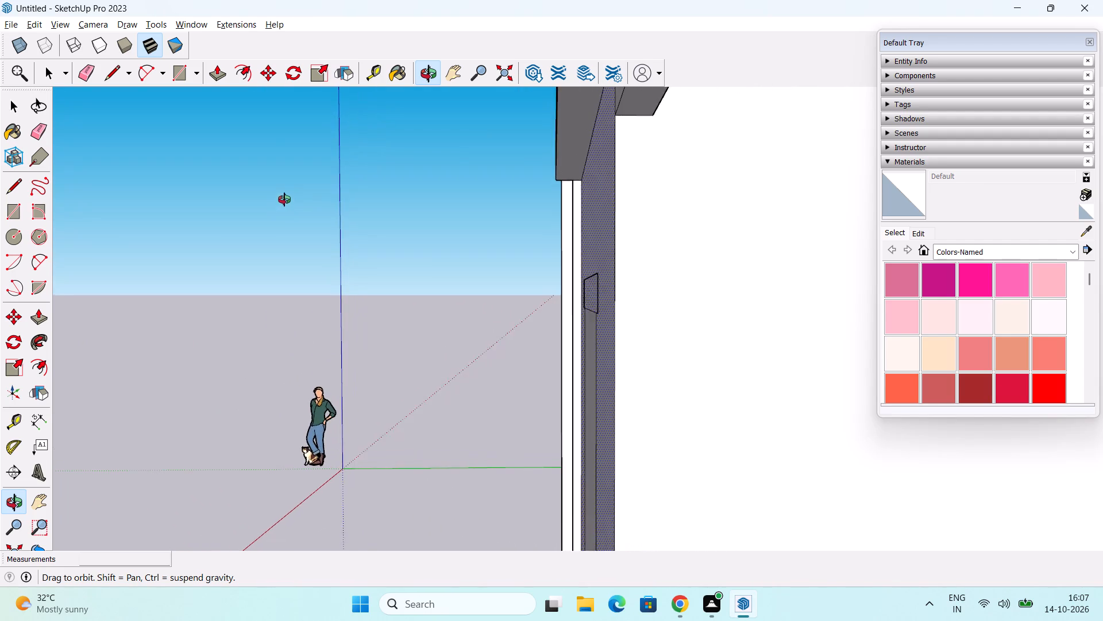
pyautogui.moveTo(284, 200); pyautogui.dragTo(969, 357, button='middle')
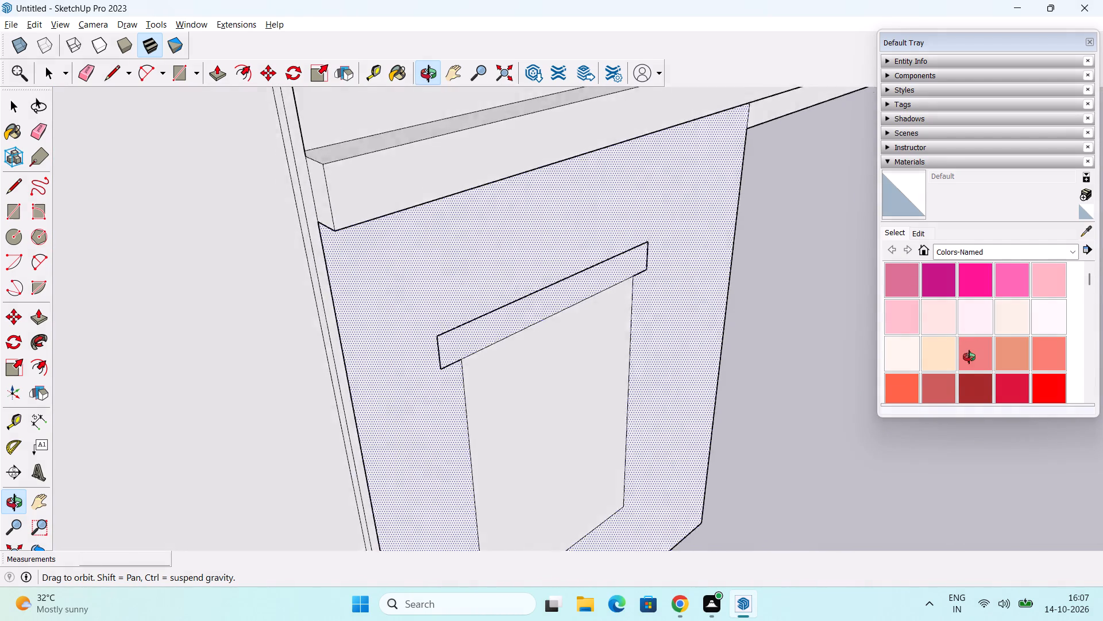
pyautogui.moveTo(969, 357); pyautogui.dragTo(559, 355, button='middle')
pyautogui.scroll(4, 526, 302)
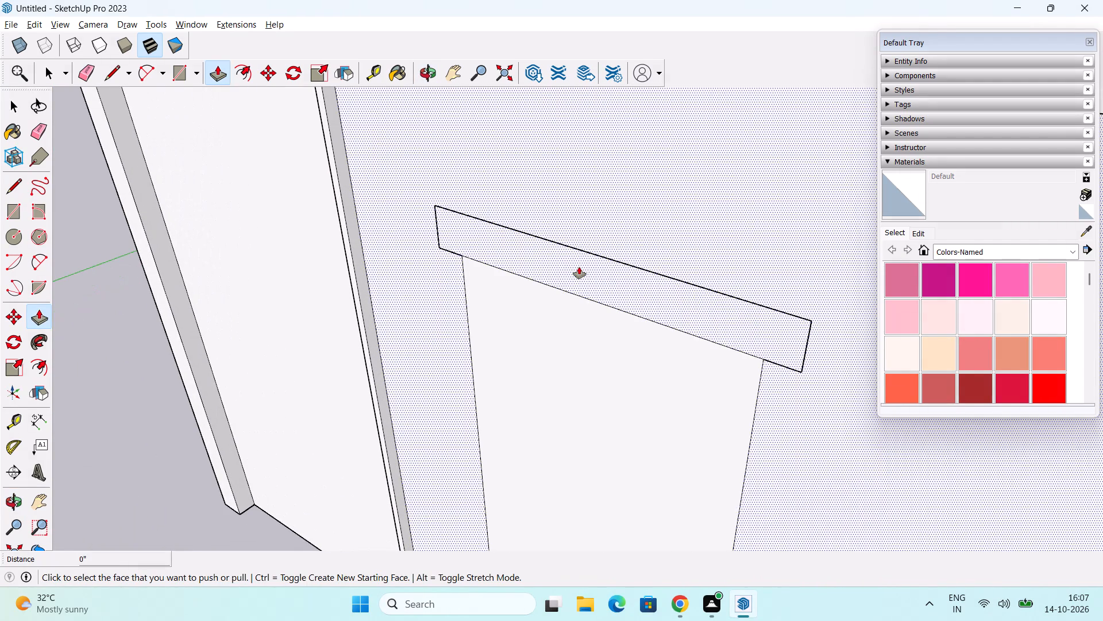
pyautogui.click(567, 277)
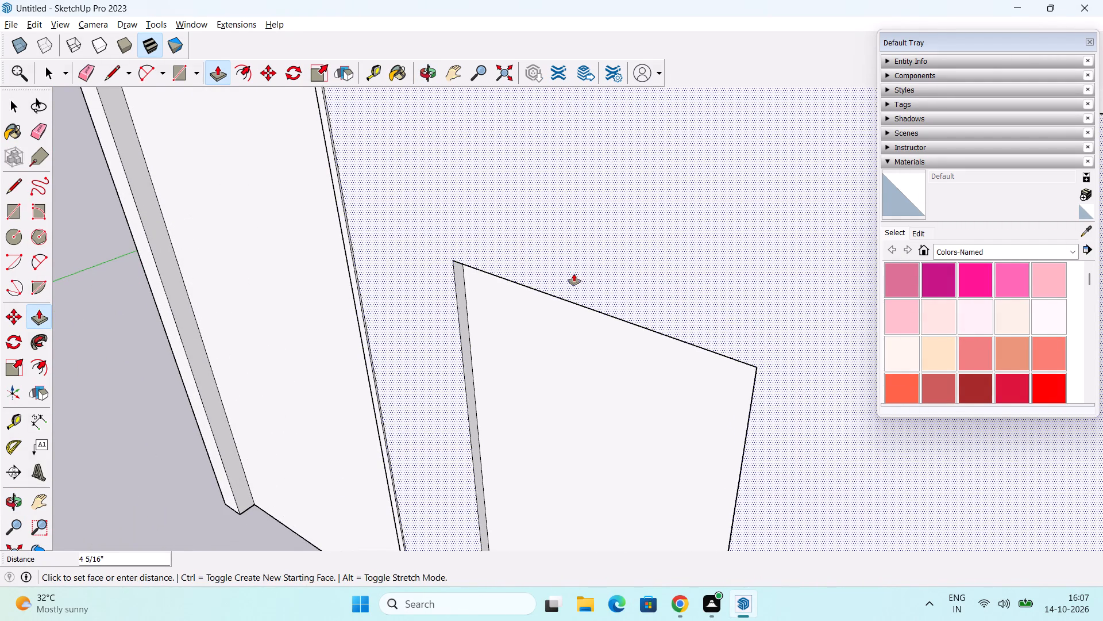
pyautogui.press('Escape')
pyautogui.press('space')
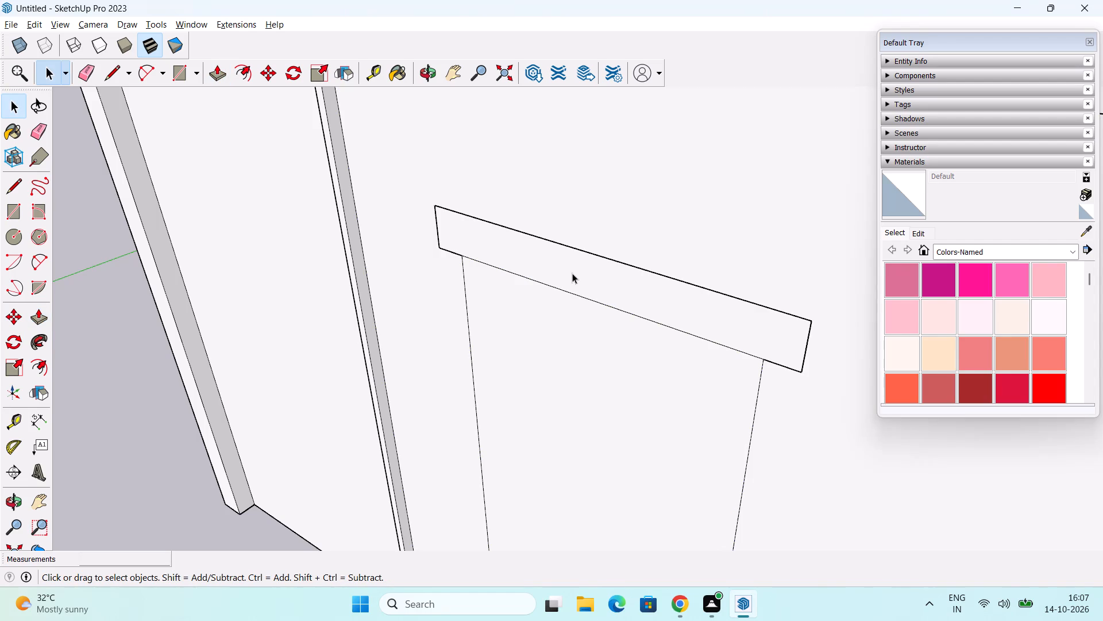
# Check whether the ground-floor and first-floor window bands are faces separate from the wall by selecting them.
pyautogui.click(572, 273)
pyautogui.scroll(2, 510, 290)
pyautogui.moveTo(568, 359); pyautogui.dragTo(588, 343, button='middle')
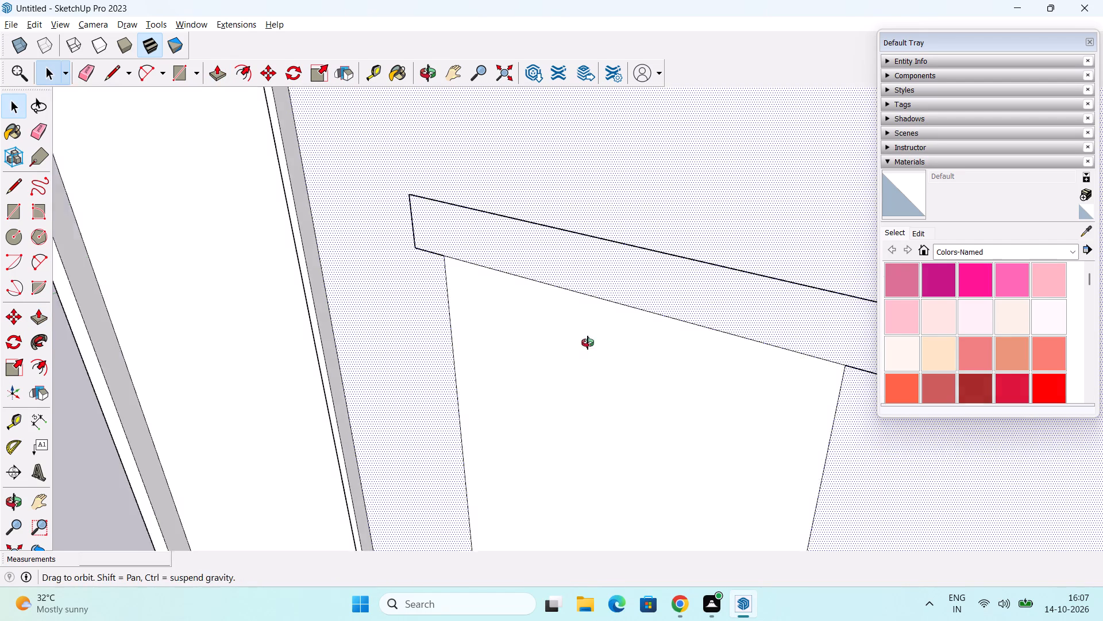
pyautogui.moveTo(588, 343); pyautogui.dragTo(596, 335, button='middle')
pyautogui.scroll(-9, 600, 293)
pyautogui.keyDown('shift'); pyautogui.moveTo(615, 202); pyautogui.dragTo(605, 390, button='middle'); pyautogui.keyUp('shift')
pyautogui.scroll(-3, 612, 171)
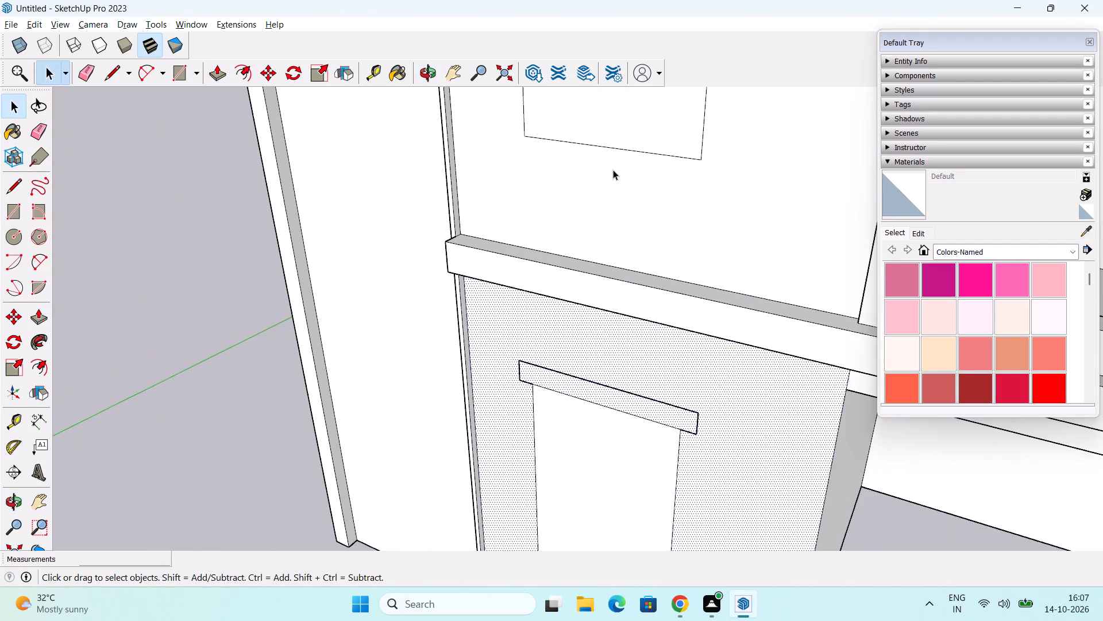
pyautogui.moveTo(615, 169); pyautogui.dragTo(610, 424, button='middle')
pyautogui.click(676, 133)
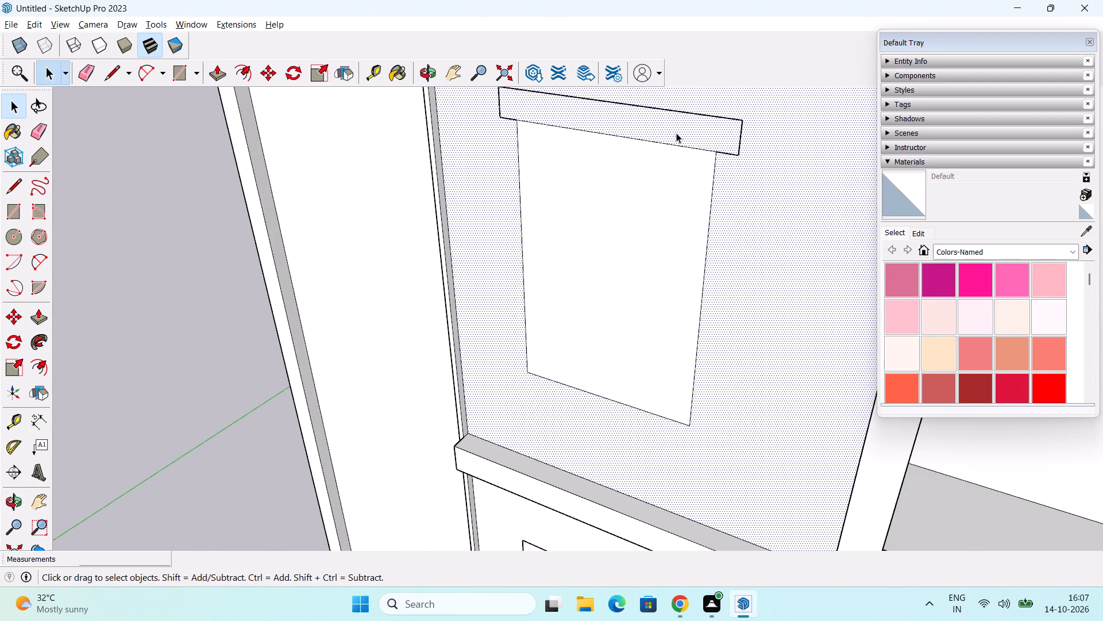
pyautogui.moveTo(561, 154); pyautogui.dragTo(683, 178, button='middle')
pyautogui.scroll(6, 526, 130)
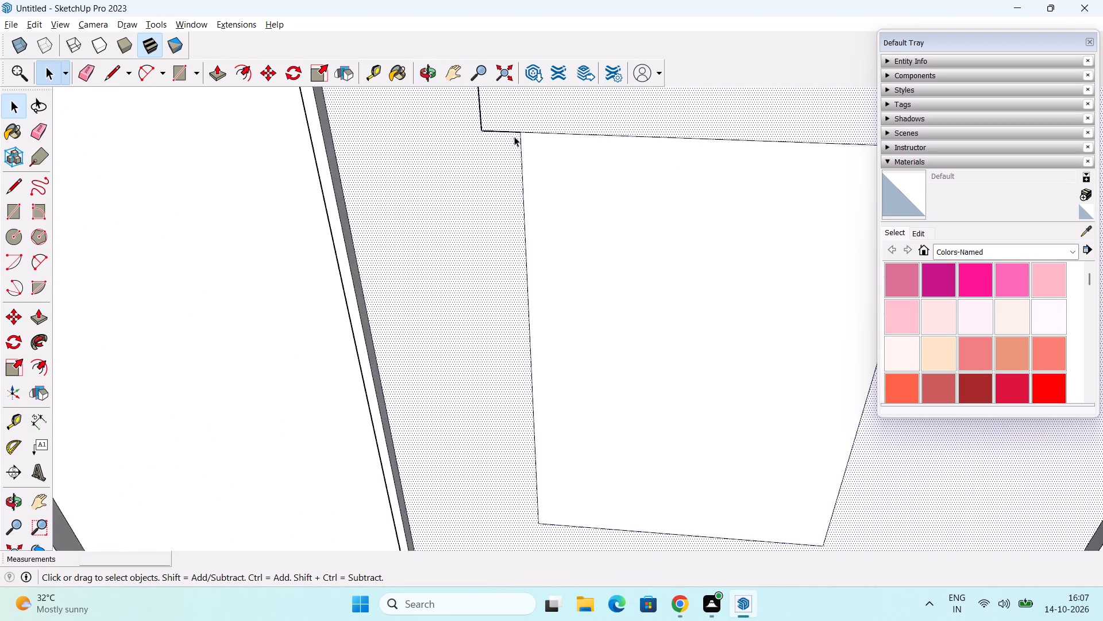
pyautogui.scroll(7, 514, 136)
pyautogui.scroll(-12, 537, 122)
pyautogui.press('Escape')
pyautogui.scroll(-2, 578, 187)
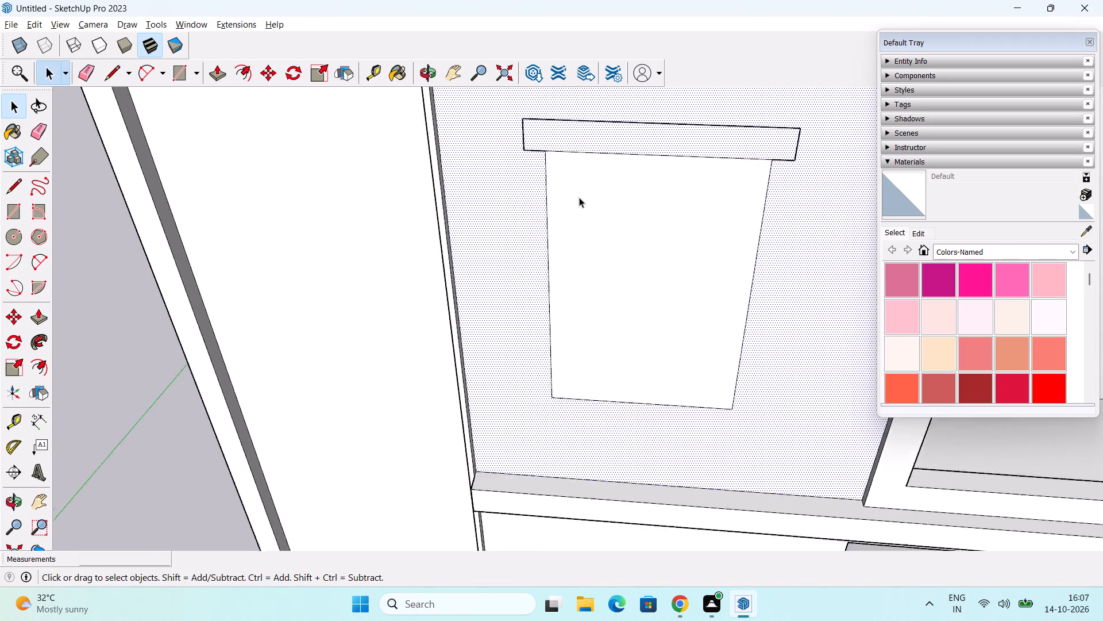
pyautogui.scroll(-9, 579, 197)
pyautogui.press('Escape')
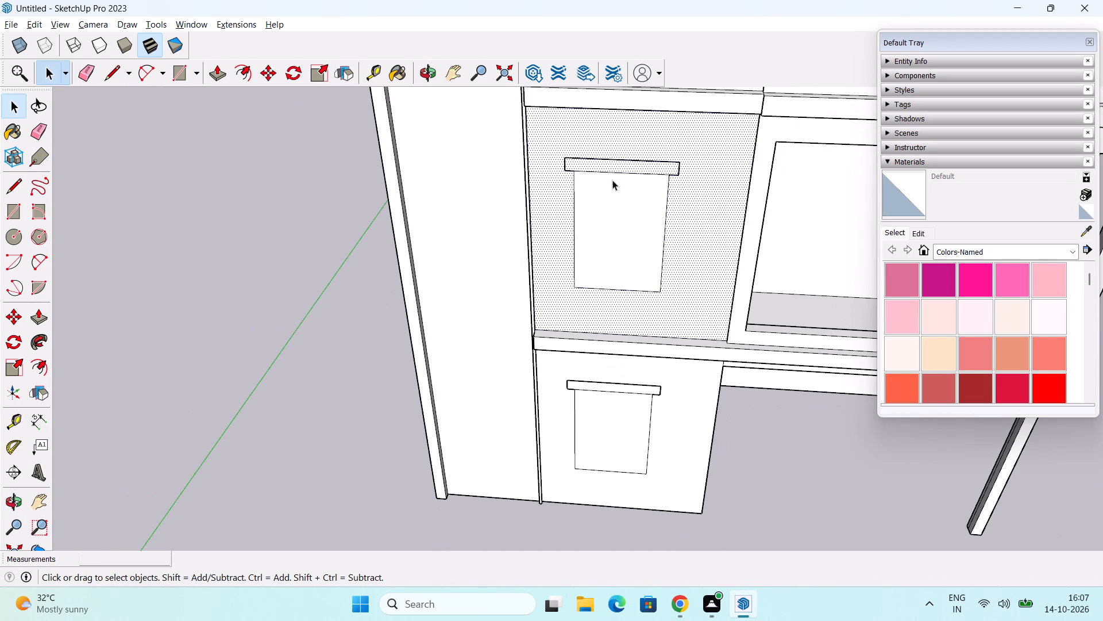
pyautogui.press('Escape')
pyautogui.press('Escape')
pyautogui.click(323, 197)
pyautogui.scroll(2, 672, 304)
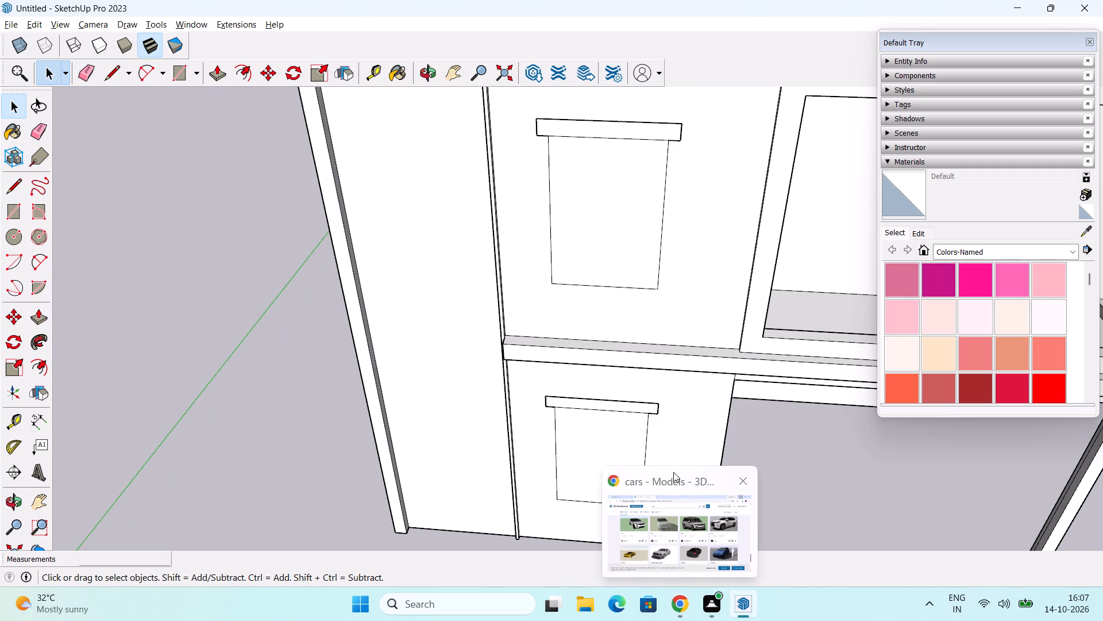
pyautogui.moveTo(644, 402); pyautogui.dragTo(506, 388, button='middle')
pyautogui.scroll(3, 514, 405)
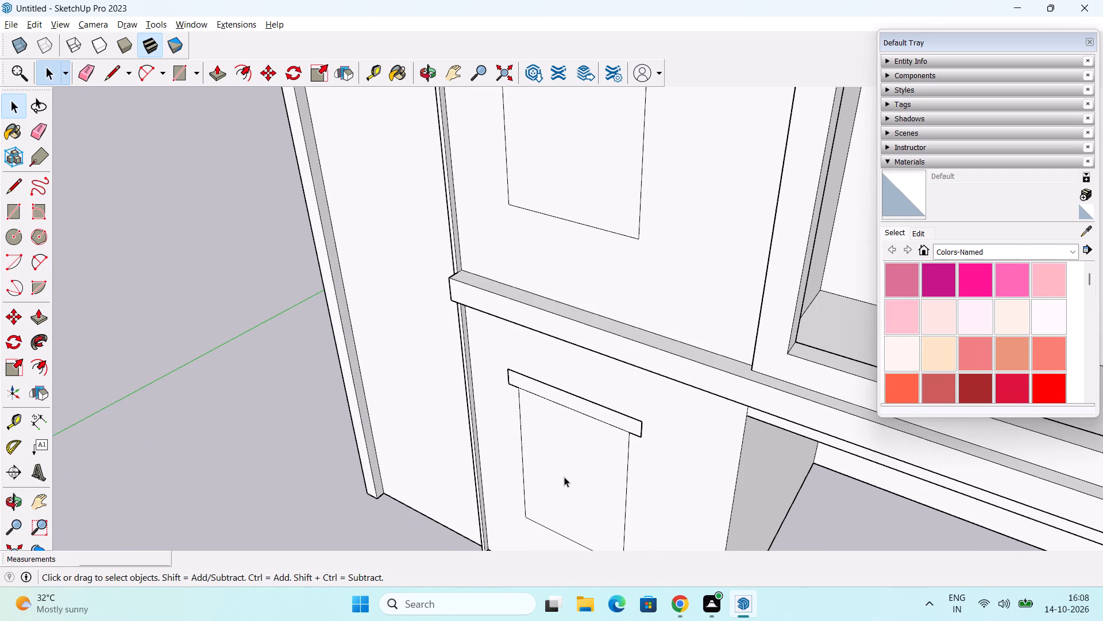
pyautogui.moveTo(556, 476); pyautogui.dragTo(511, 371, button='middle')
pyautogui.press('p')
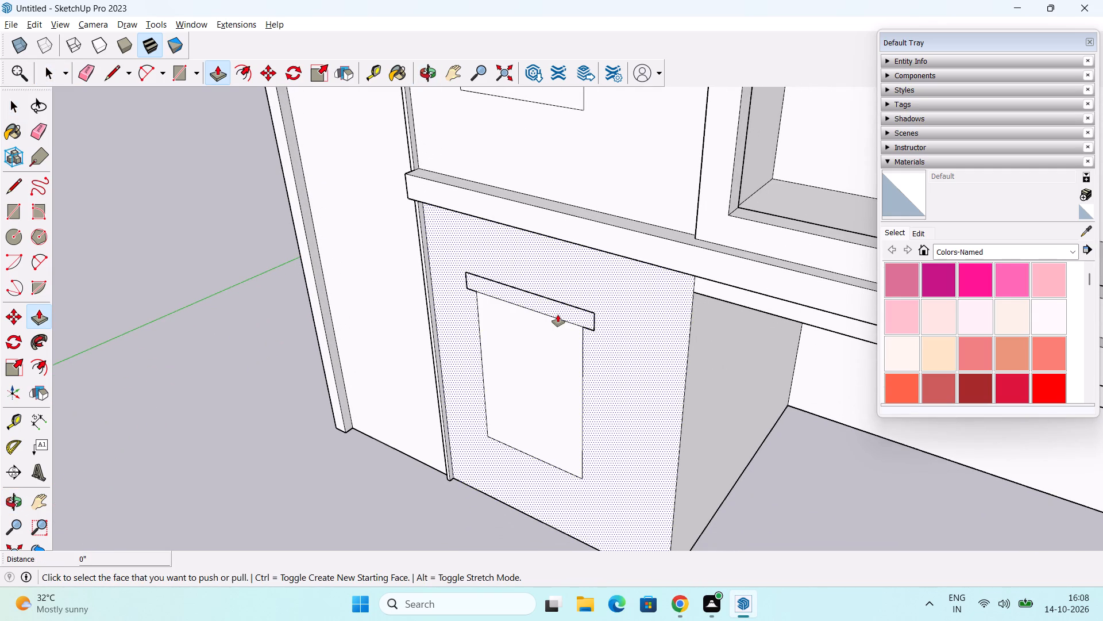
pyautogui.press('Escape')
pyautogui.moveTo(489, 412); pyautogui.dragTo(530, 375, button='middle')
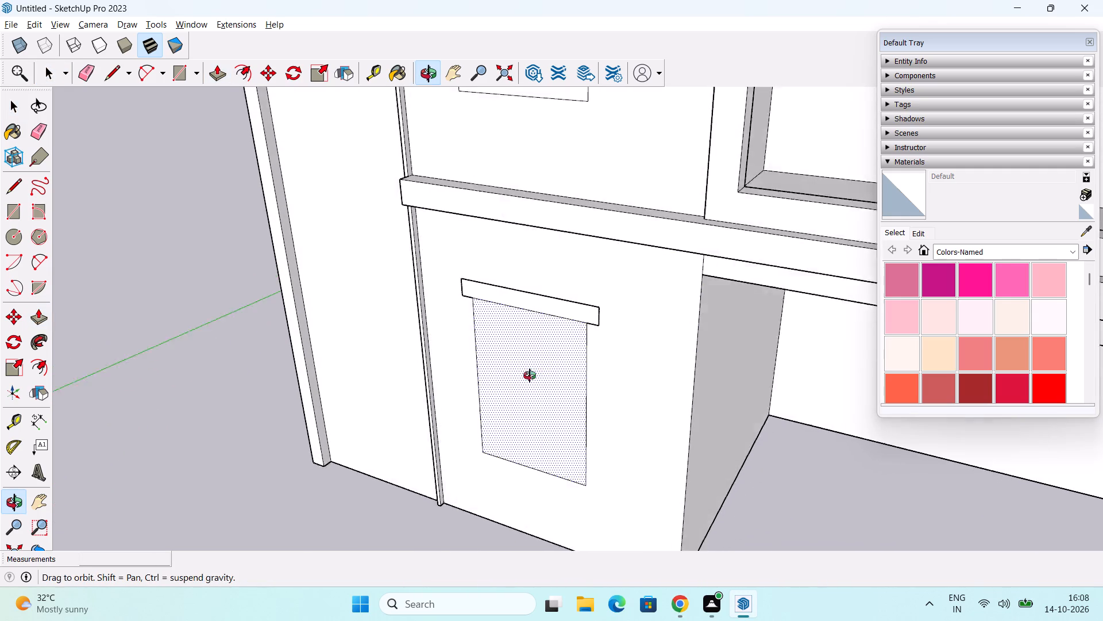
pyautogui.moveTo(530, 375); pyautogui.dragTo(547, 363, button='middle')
# Select the outline of the ground-floor window band and inspect its edges up close.
pyautogui.press('space')
pyautogui.moveTo(482, 368); pyautogui.dragTo(565, 379, button='middle')
pyautogui.scroll(2, 462, 294)
pyautogui.moveTo(438, 274); pyautogui.dragTo(684, 376)
pyautogui.scroll(3, 591, 346)
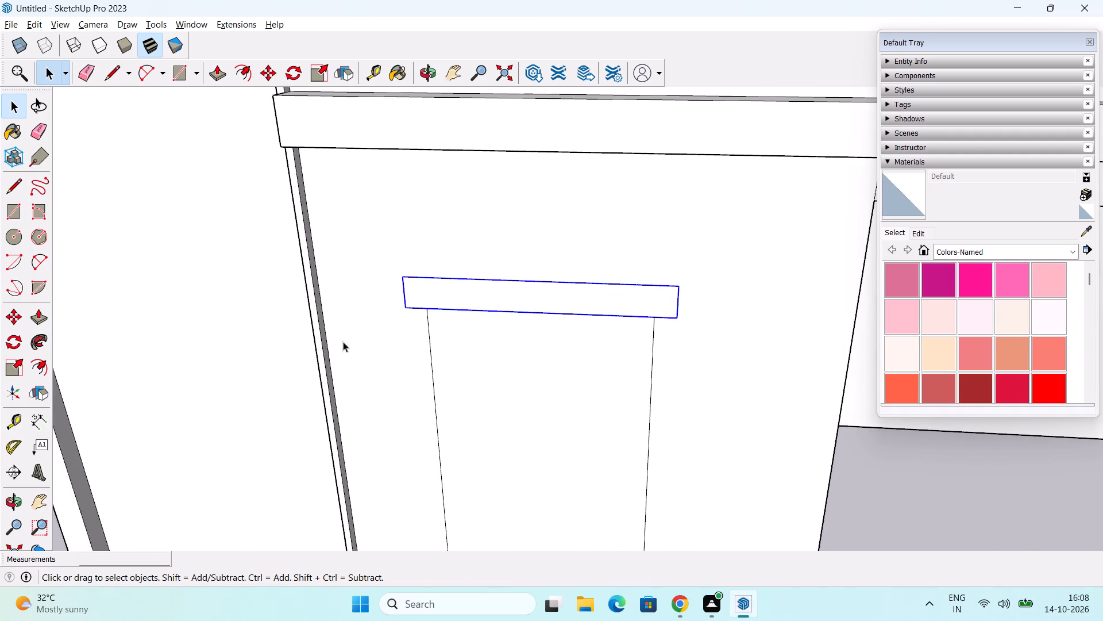
pyautogui.scroll(3, 343, 338)
pyautogui.moveTo(437, 335); pyautogui.dragTo(414, 333, button='middle')
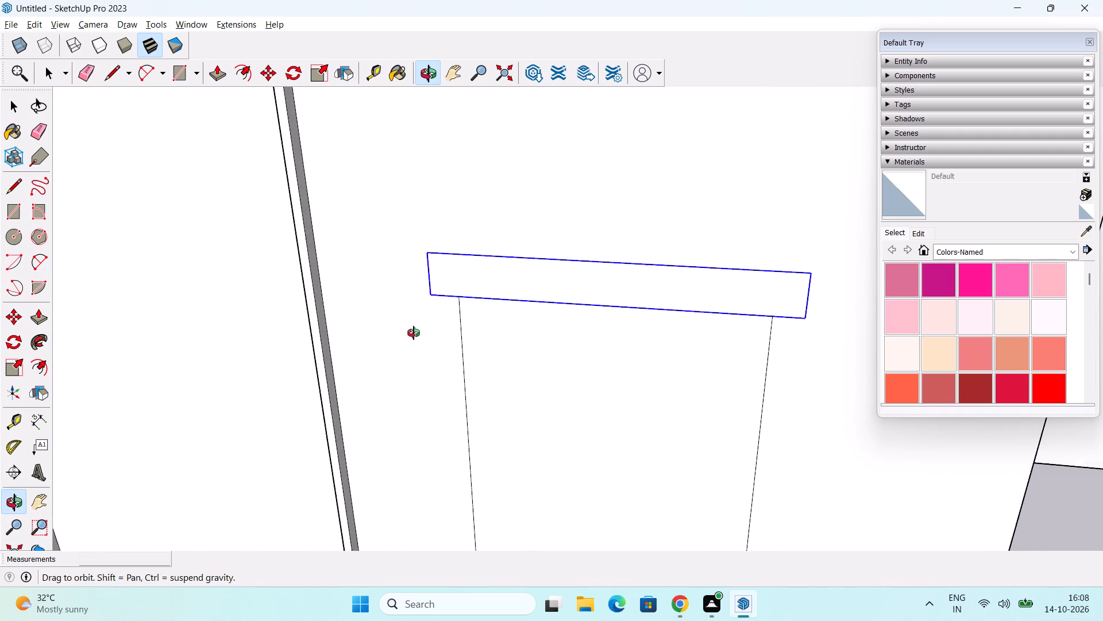
pyautogui.moveTo(414, 333); pyautogui.dragTo(465, 328, button='middle')
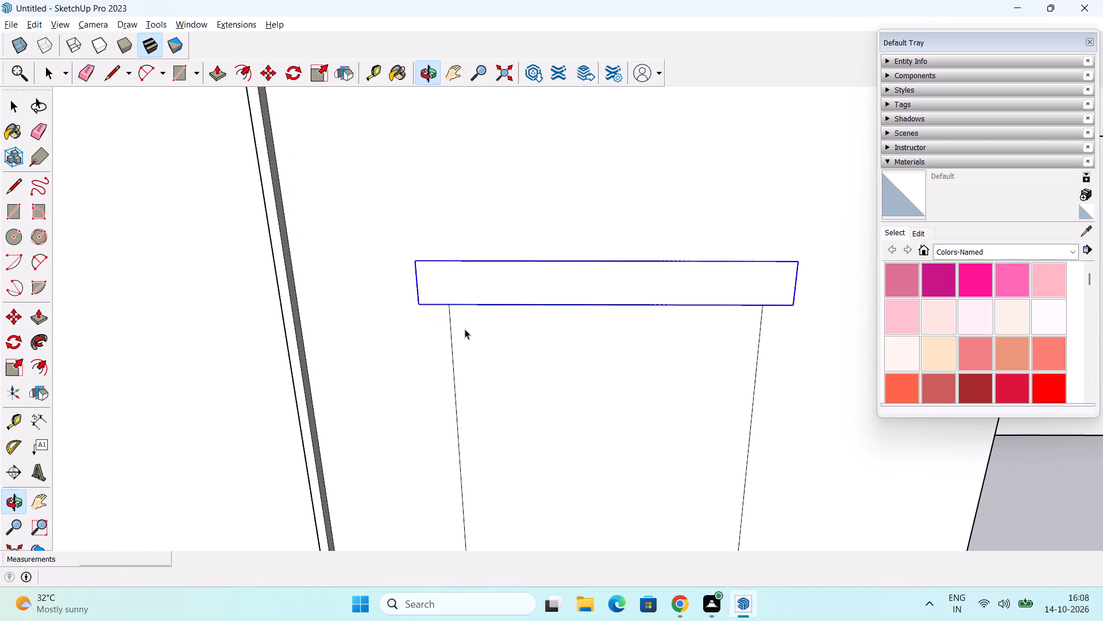
pyautogui.press('Escape')
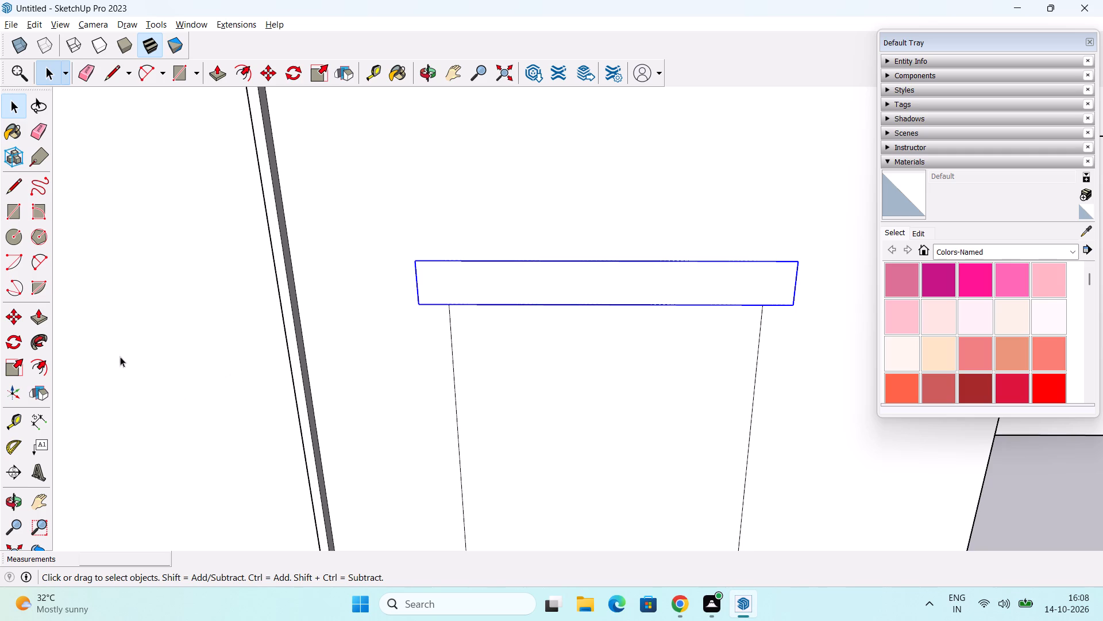
# Draw a rectangle over the ground-floor window band's outline, from its top-left corner to its bottom-right corner.
pyautogui.click(16, 222)
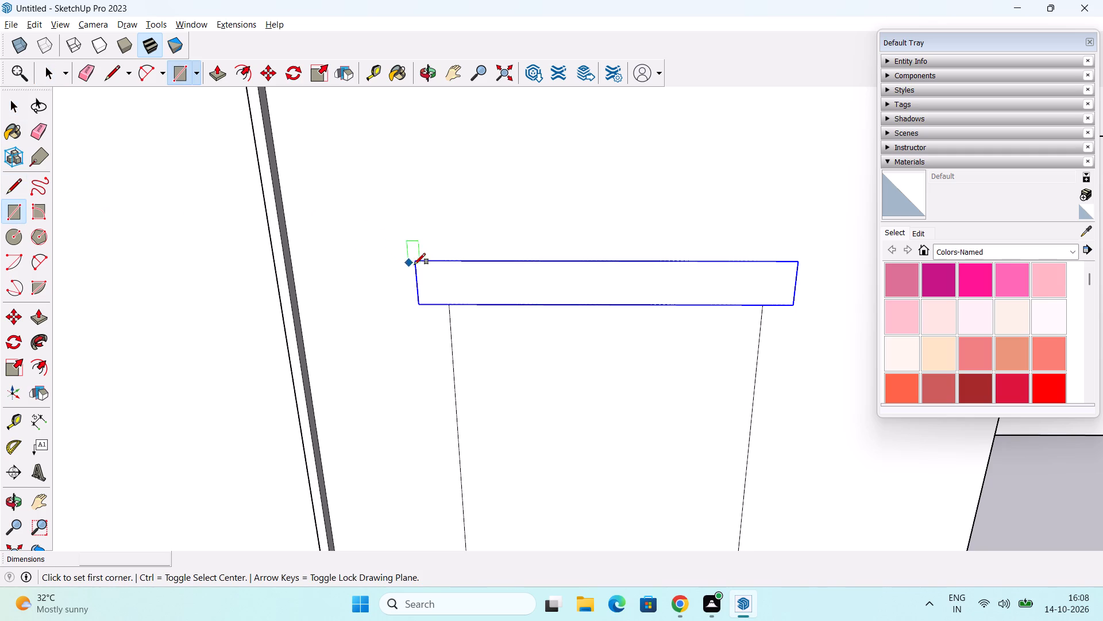
pyautogui.click(416, 266)
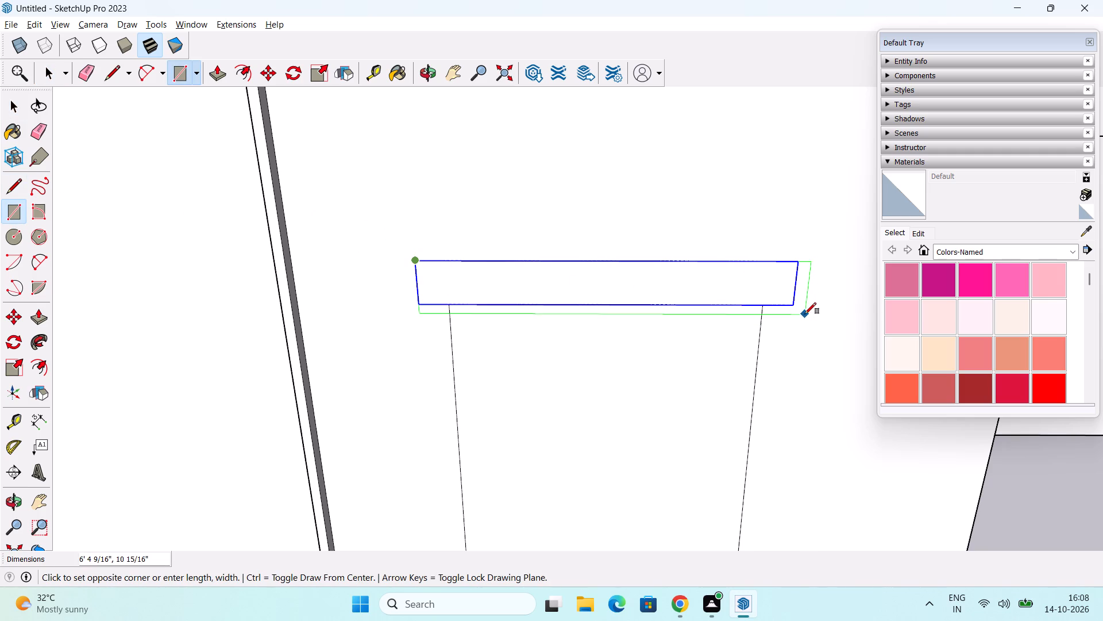
pyautogui.click(792, 306)
# Draw a rectangle about 6'2" by 9" over the first-floor window band's outline, from corner to opposite corner.
pyautogui.scroll(-2, 623, 292)
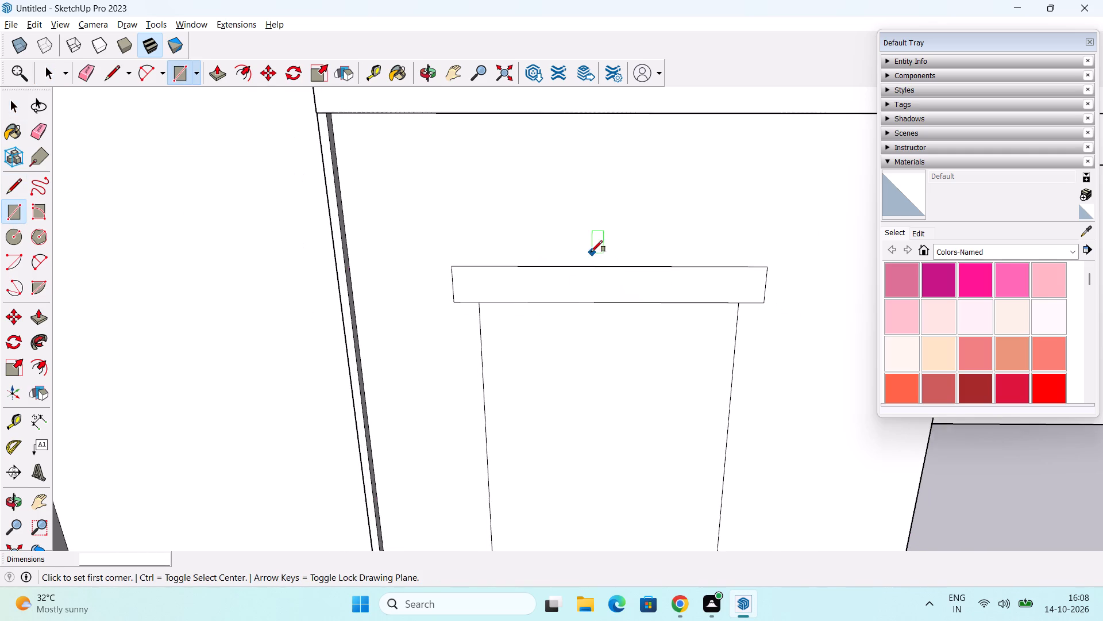
pyautogui.keyDown('shift'); pyautogui.moveTo(591, 252); pyautogui.dragTo(610, 527, button='middle'); pyautogui.keyUp('shift')
pyautogui.scroll(-2, 515, 225)
pyautogui.keyDown('shift'); pyautogui.moveTo(519, 221); pyautogui.dragTo(551, 595, button='middle'); pyautogui.keyUp('shift')
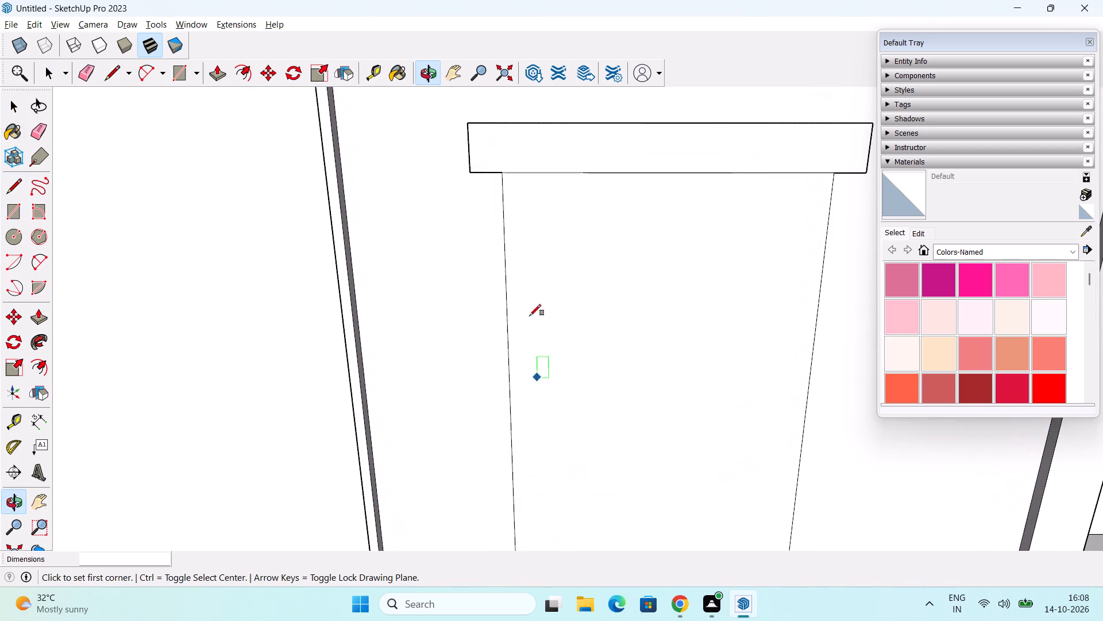
pyautogui.click(468, 125)
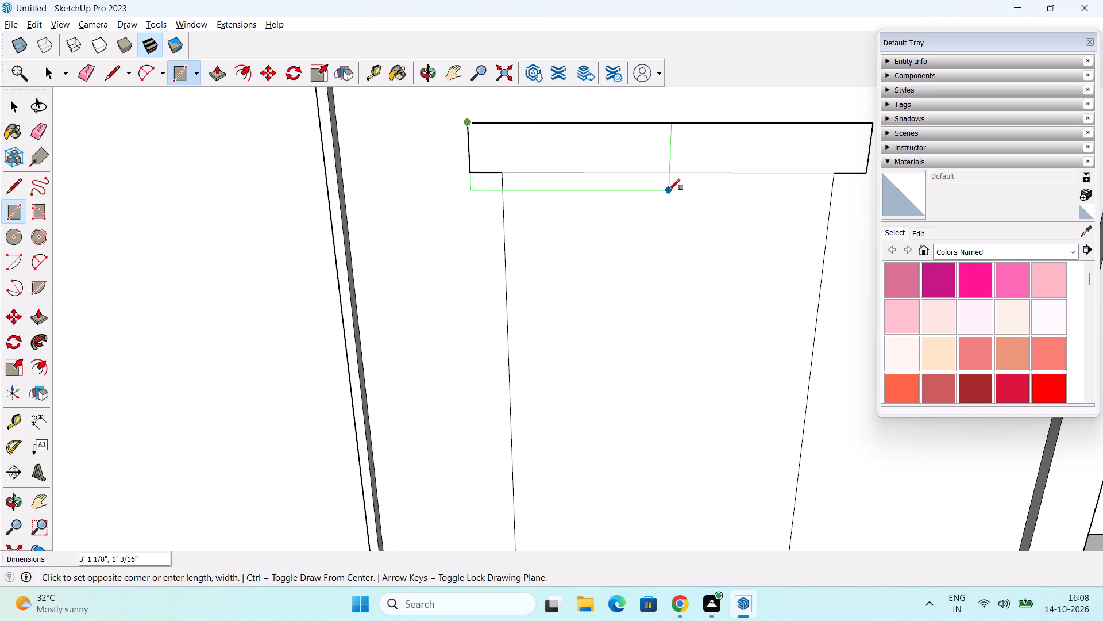
pyautogui.moveTo(669, 190); pyautogui.dragTo(440, 194, button='middle')
pyautogui.click(635, 178)
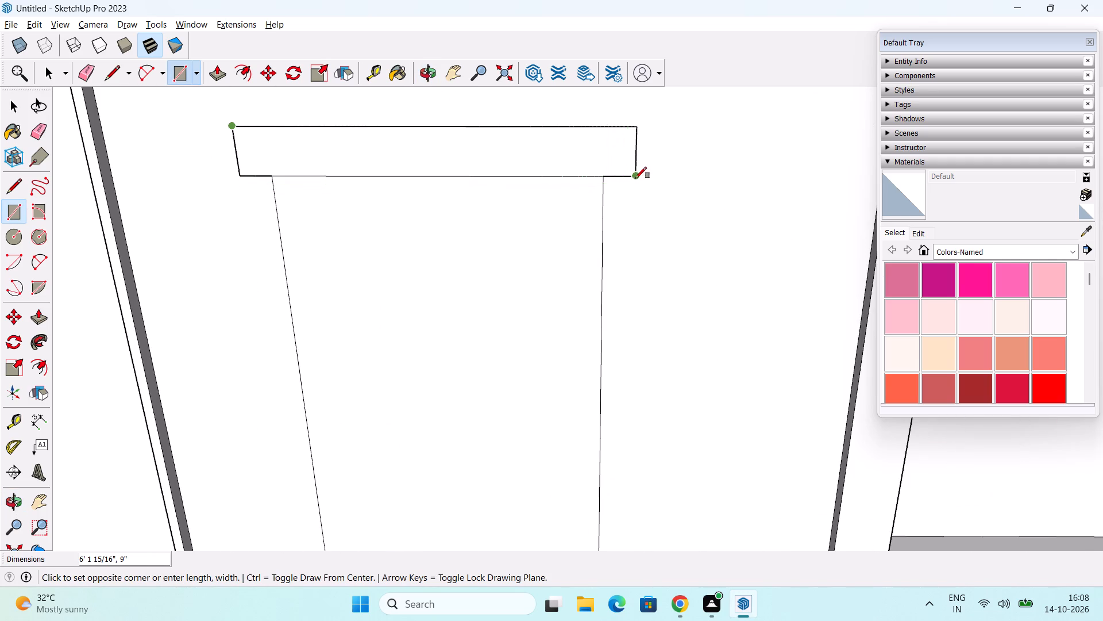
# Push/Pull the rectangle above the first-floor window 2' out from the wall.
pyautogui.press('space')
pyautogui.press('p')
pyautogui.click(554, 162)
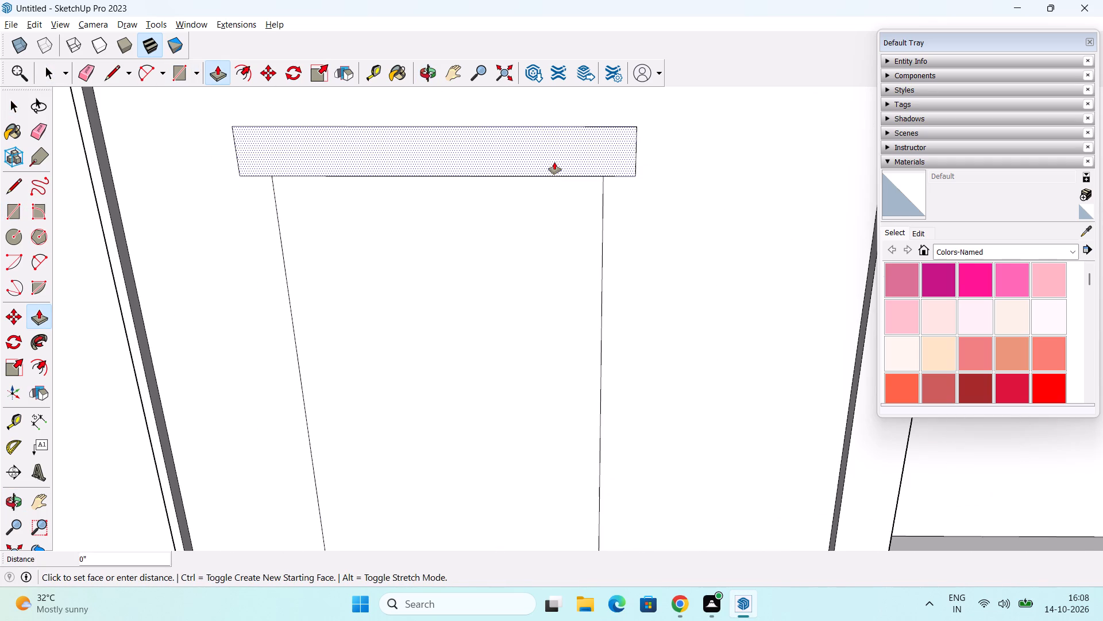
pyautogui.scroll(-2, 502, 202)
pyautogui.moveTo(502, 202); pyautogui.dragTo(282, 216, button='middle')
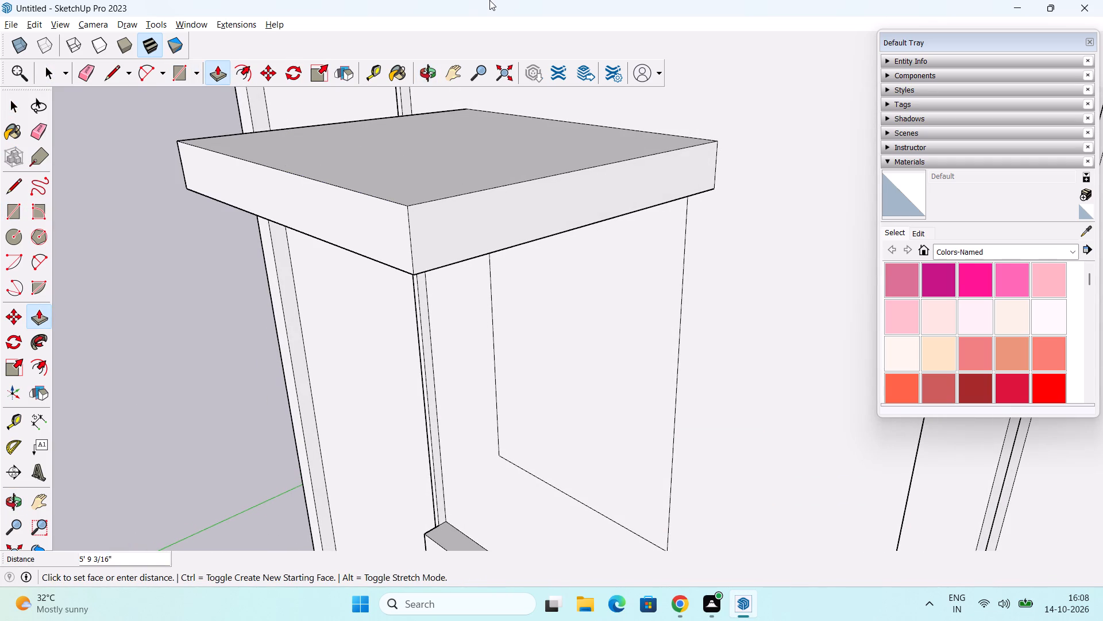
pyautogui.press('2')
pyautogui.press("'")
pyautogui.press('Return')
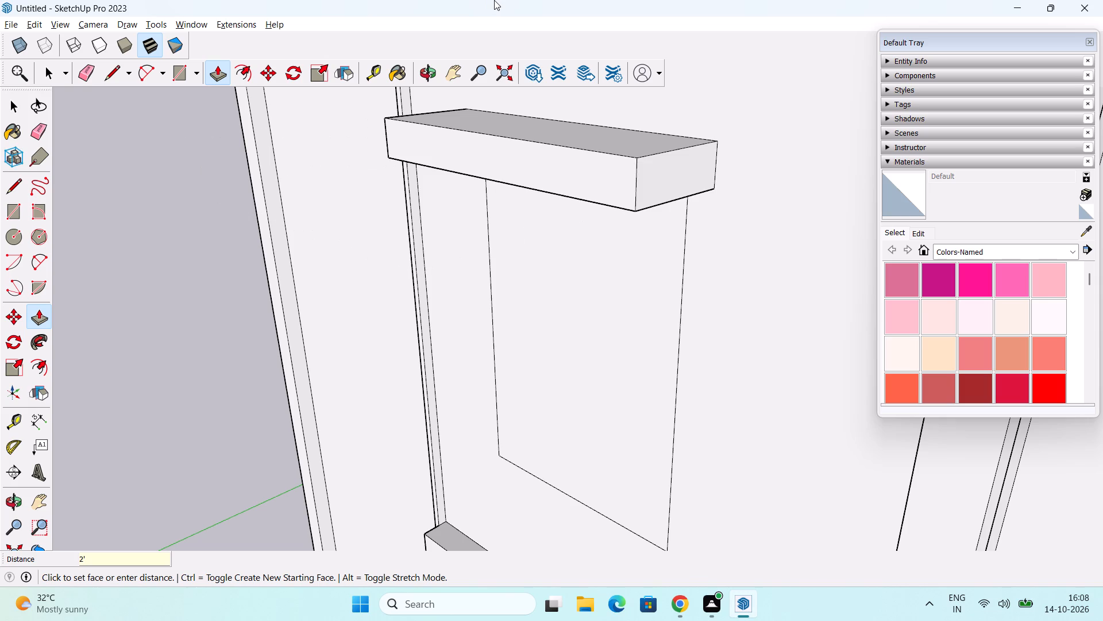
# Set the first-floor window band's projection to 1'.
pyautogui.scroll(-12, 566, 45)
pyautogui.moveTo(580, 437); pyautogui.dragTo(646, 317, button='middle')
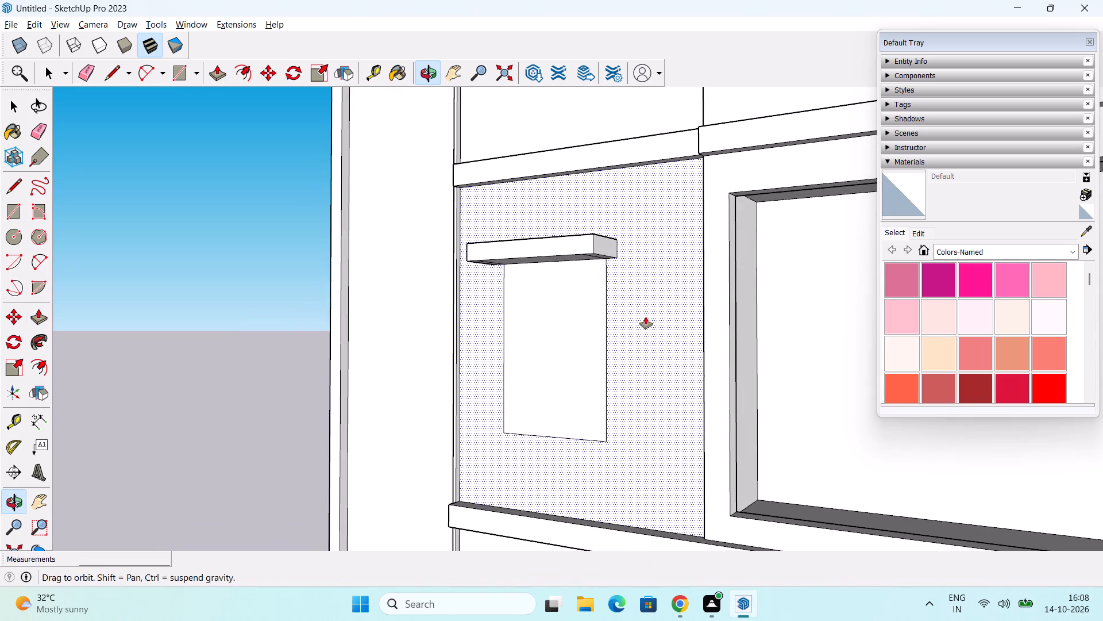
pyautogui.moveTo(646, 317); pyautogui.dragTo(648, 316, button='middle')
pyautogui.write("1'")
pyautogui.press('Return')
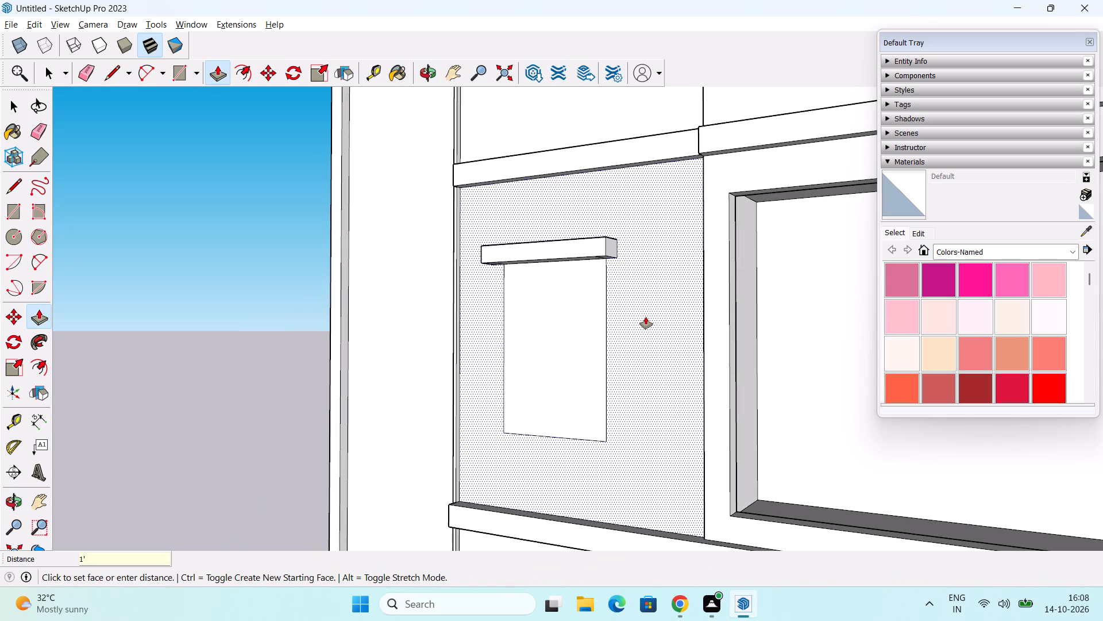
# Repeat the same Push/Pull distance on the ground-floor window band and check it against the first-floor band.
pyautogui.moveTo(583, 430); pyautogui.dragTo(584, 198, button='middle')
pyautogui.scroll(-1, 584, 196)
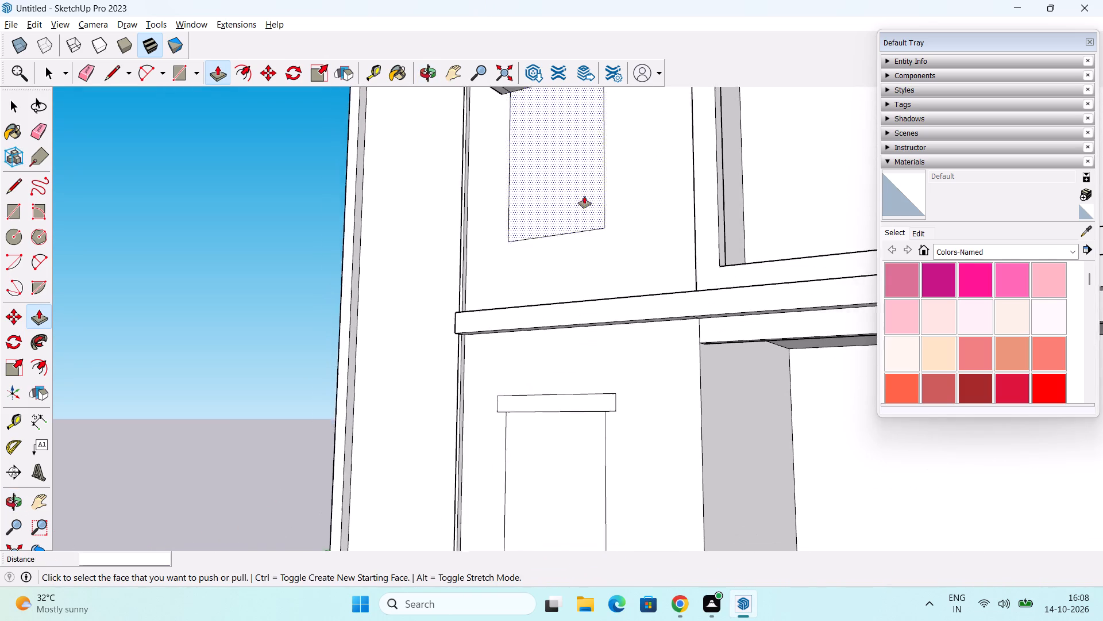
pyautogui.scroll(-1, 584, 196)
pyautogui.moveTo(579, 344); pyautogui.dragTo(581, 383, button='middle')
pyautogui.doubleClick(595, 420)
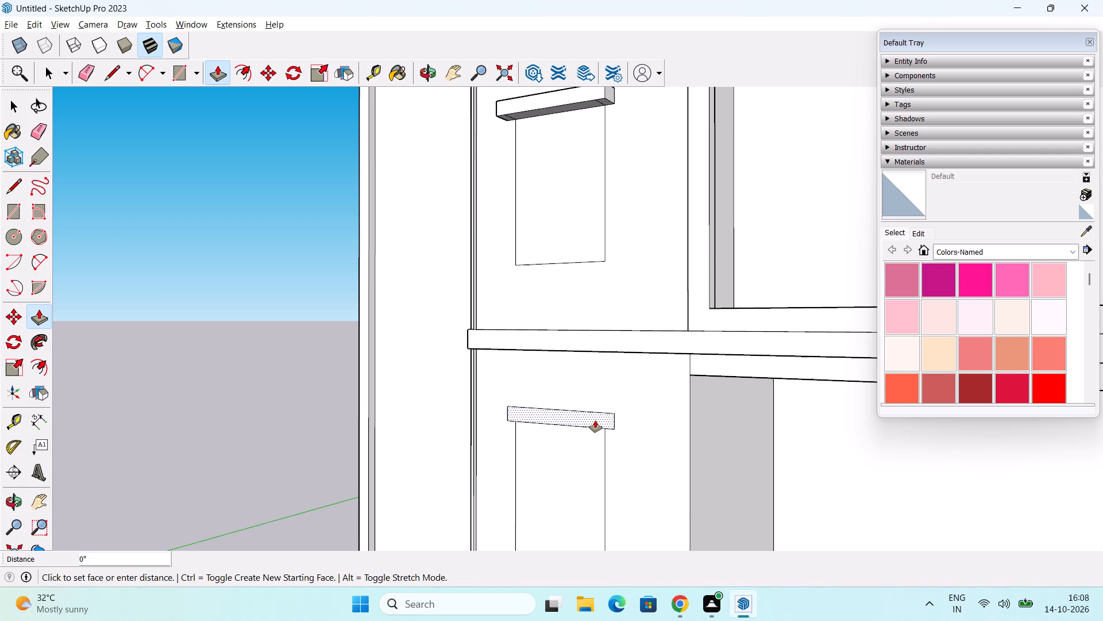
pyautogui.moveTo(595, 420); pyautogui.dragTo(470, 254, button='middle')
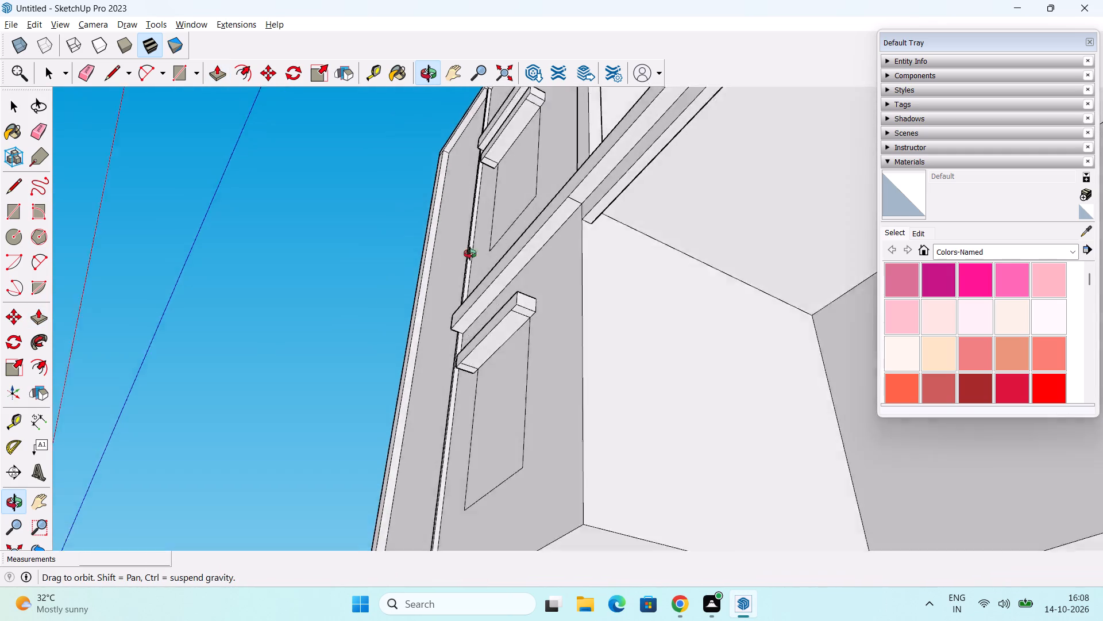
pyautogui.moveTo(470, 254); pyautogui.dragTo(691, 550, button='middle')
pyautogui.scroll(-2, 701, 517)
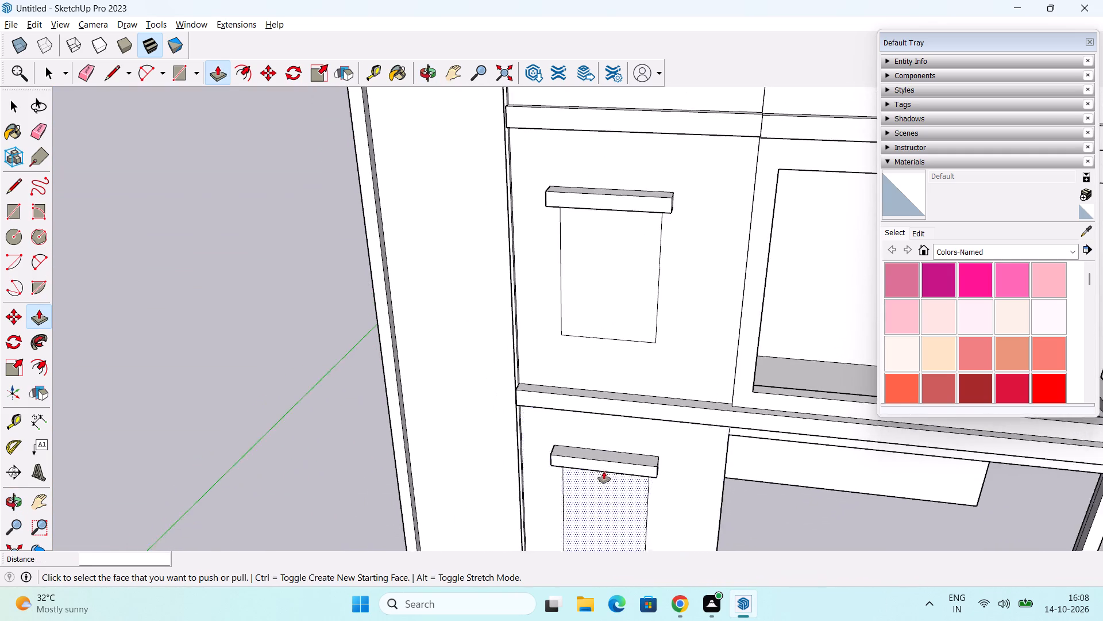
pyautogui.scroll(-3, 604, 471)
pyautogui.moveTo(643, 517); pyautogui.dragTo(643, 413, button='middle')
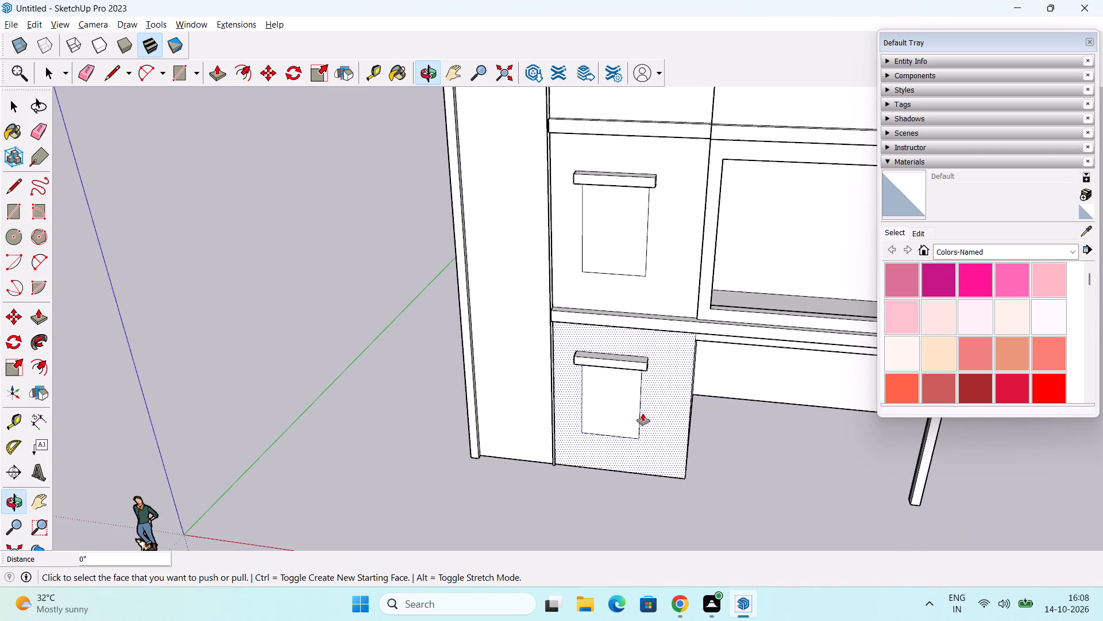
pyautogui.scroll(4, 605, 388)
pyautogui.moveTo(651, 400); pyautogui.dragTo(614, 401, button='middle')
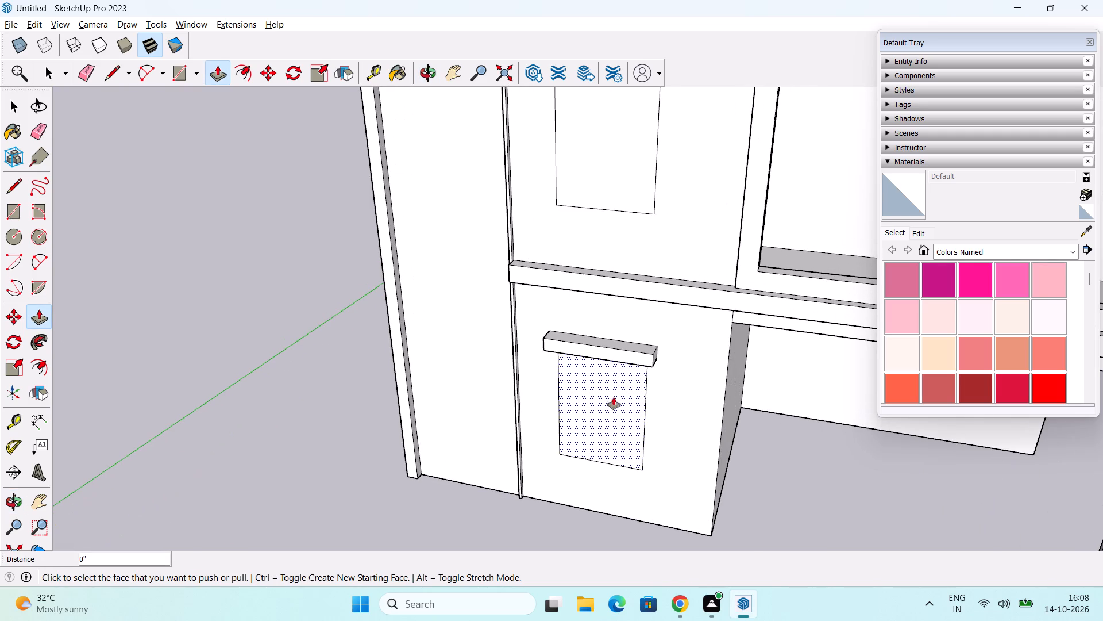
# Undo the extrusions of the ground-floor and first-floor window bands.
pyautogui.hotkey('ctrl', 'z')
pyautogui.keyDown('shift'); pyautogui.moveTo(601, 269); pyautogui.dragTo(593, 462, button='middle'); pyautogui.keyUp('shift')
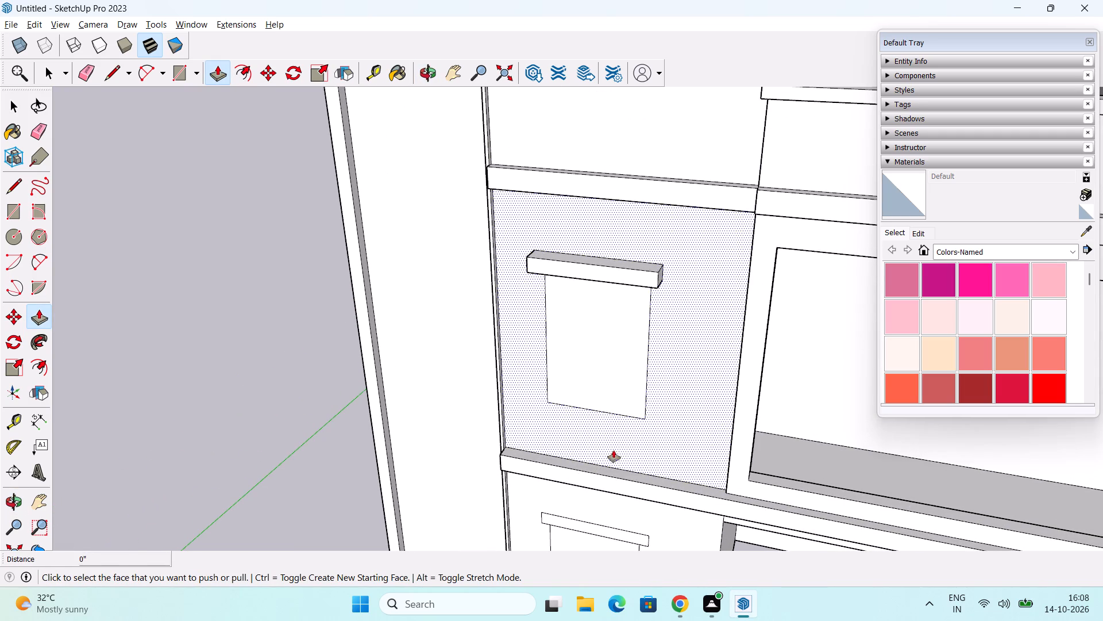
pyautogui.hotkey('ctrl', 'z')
# Push/Pull the first-floor window band 6" out from the wall.
pyautogui.click(615, 270)
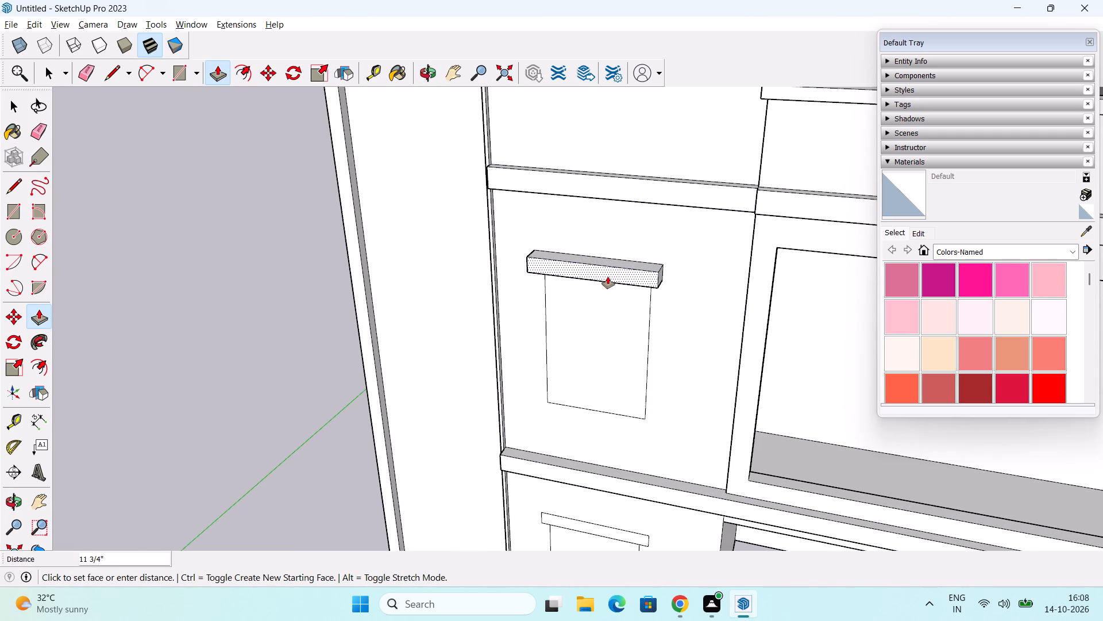
pyautogui.write('6"')
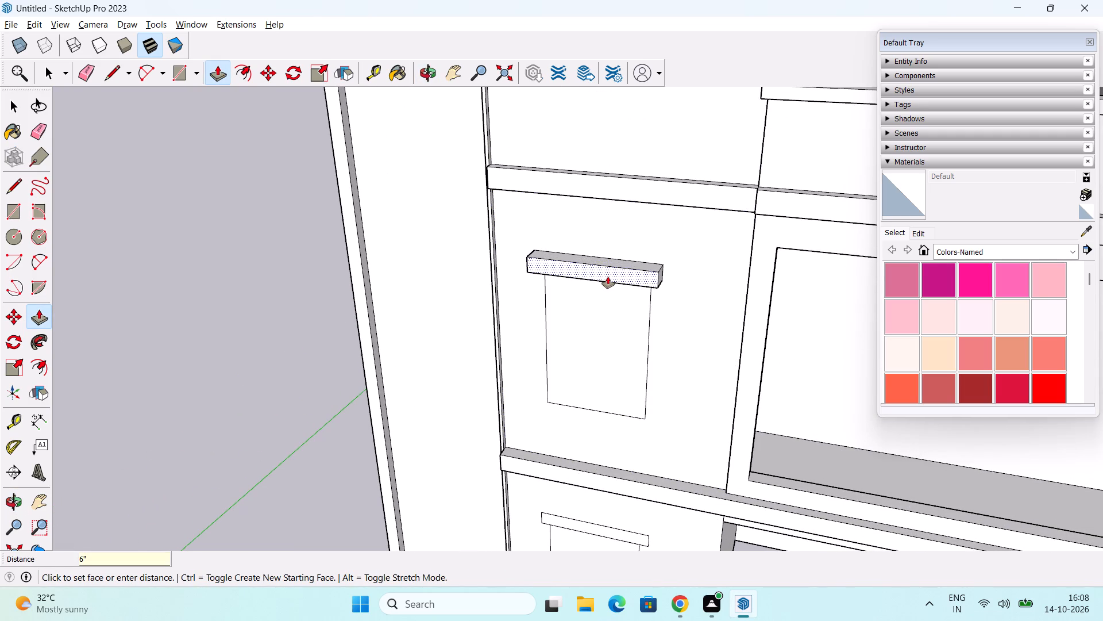
pyautogui.press('Return')
# Push/Pull the ground-floor window band 6" out from the wall.
pyautogui.keyDown('shift'); pyautogui.moveTo(638, 445); pyautogui.dragTo(587, 245, button='middle'); pyautogui.keyUp('shift')
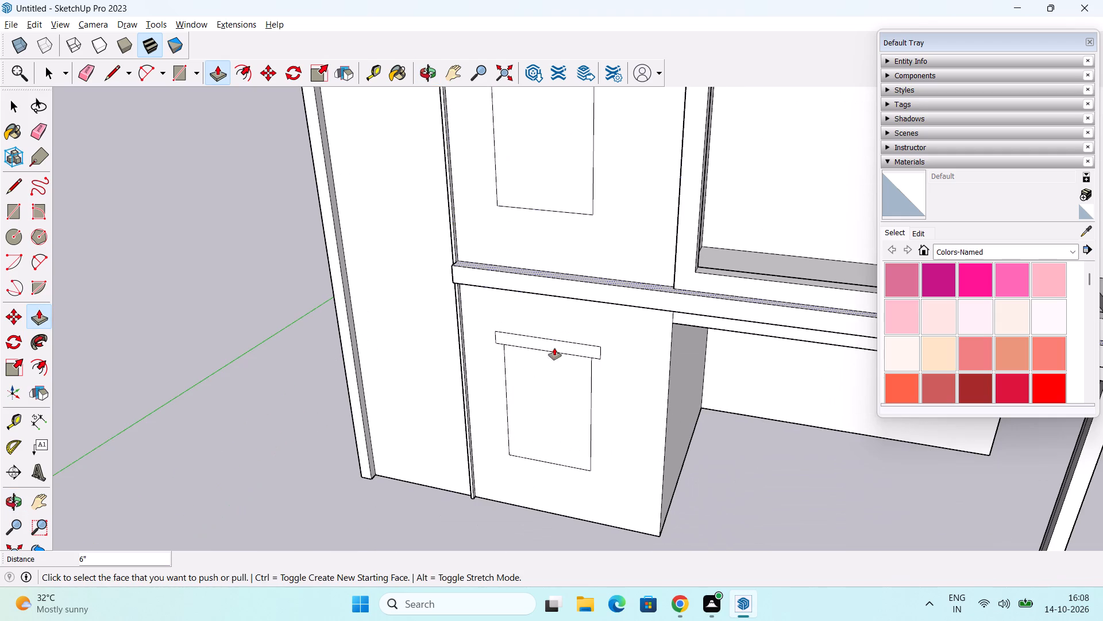
pyautogui.click(580, 352)
pyautogui.click(580, 352)
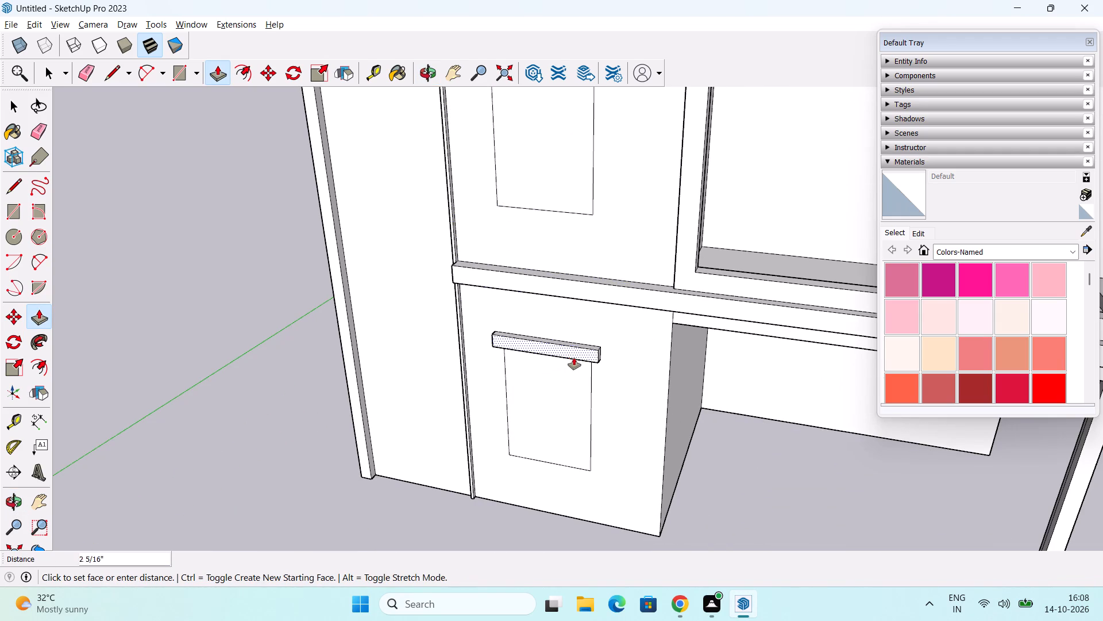
pyautogui.write('6"')
pyautogui.press('Return')
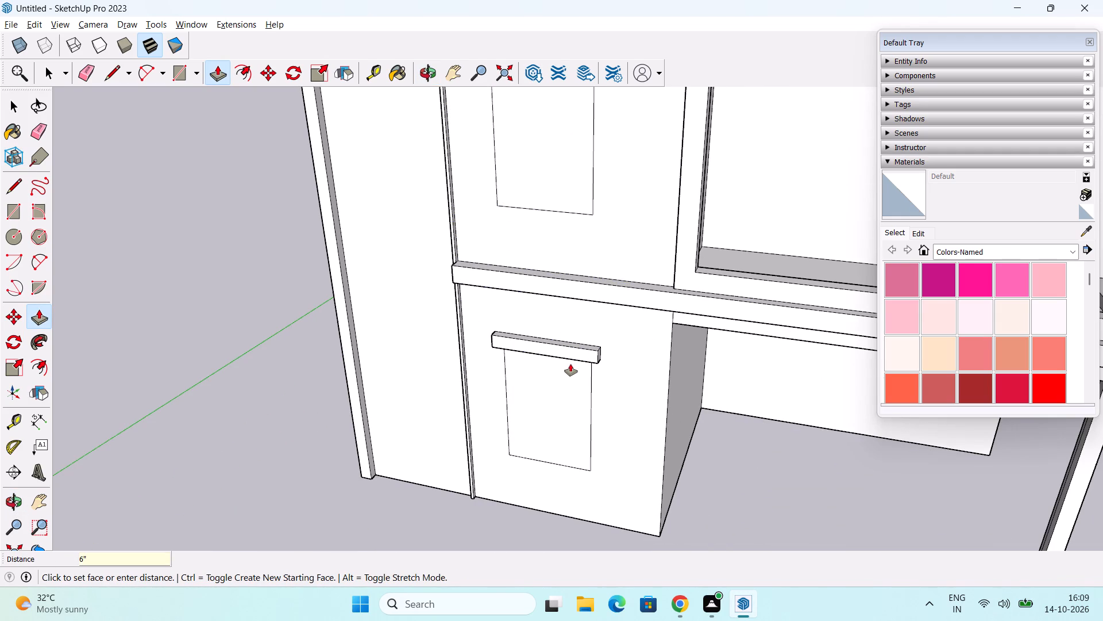
pyautogui.press('space')
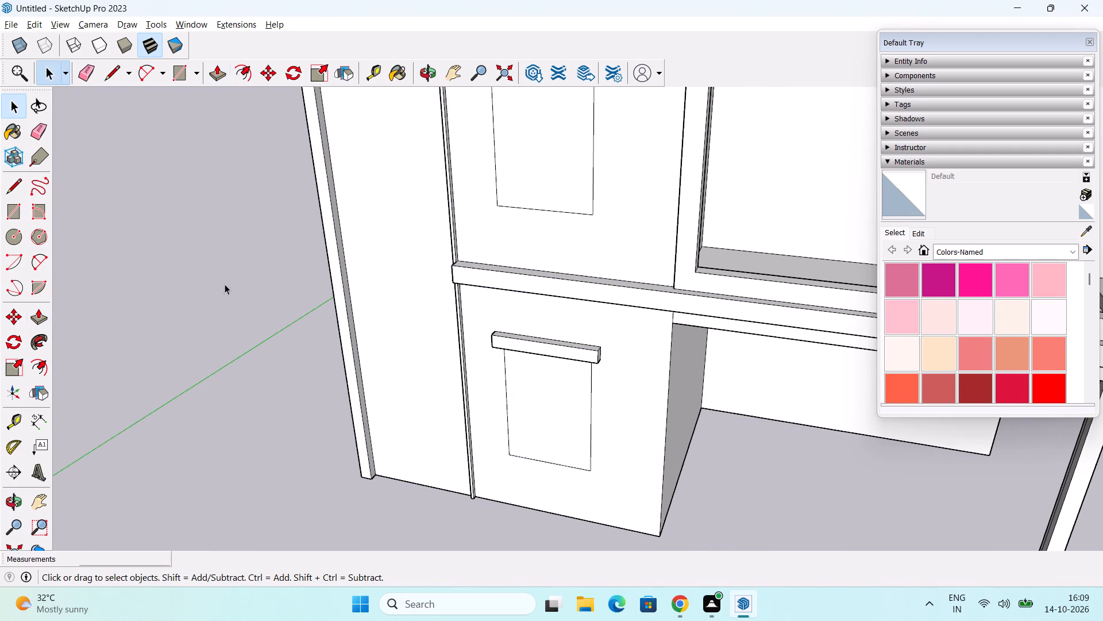
# Draw an upright rectangle about 3'11" high by 2'1" wide on the front wall section above the first-floor window's ledge.
pyautogui.scroll(-2, 227, 279)
pyautogui.moveTo(228, 294); pyautogui.dragTo(332, 492, button='middle')
pyautogui.scroll(-2, 524, 372)
pyautogui.moveTo(545, 394); pyautogui.dragTo(629, 280, button='middle')
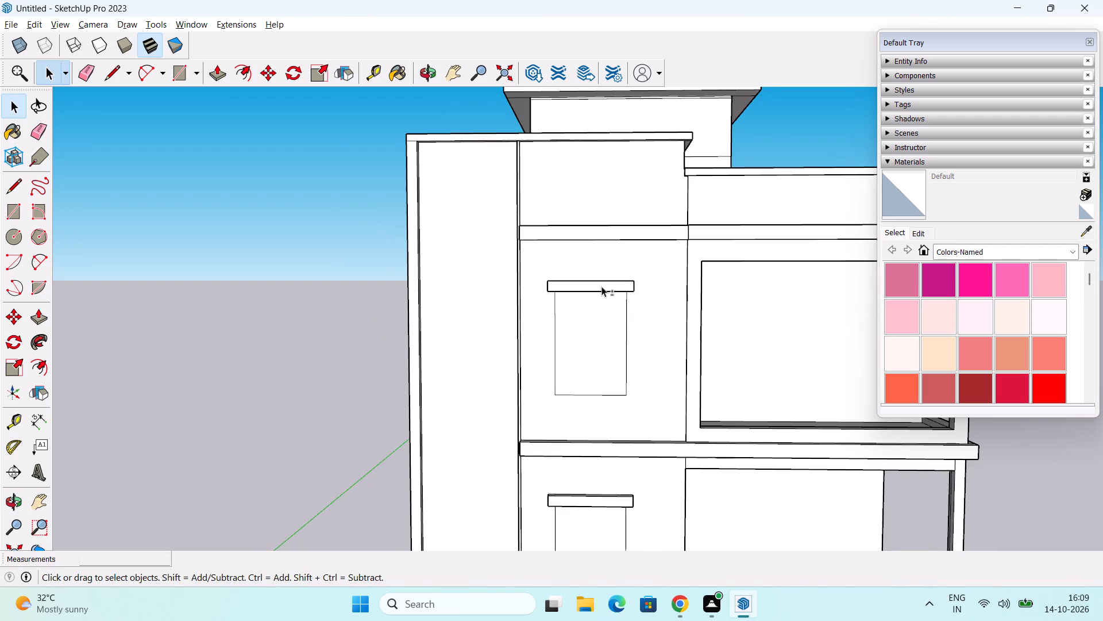
pyautogui.keyDown('shift'); pyautogui.moveTo(600, 293); pyautogui.dragTo(606, 395, button='middle'); pyautogui.keyUp('shift')
pyautogui.moveTo(603, 408); pyautogui.dragTo(638, 409, button='middle')
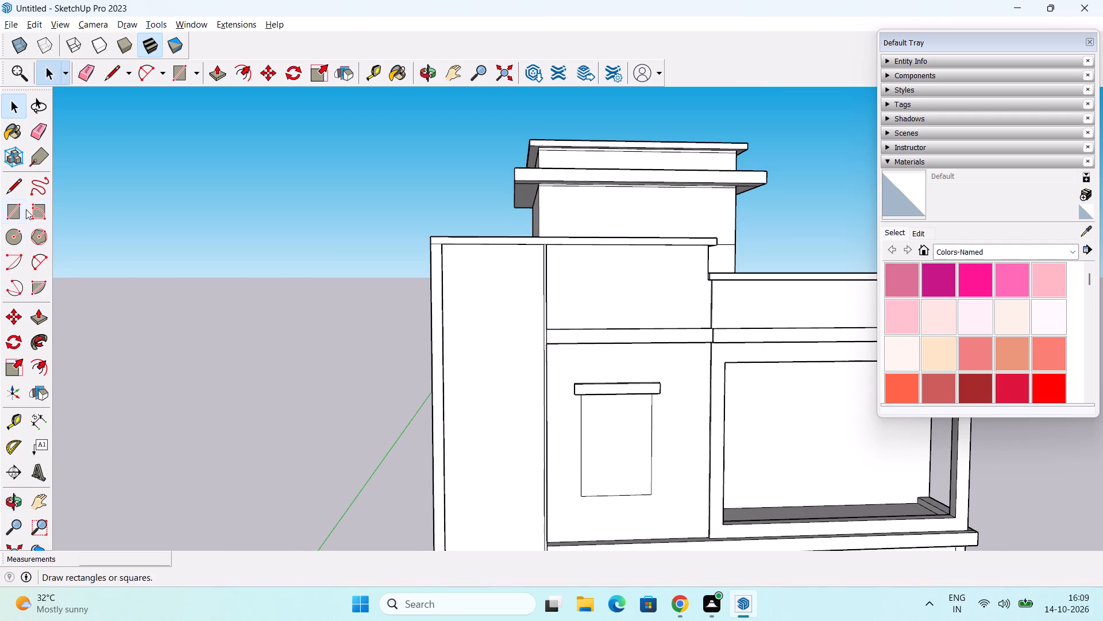
pyautogui.click(6, 214)
pyautogui.moveTo(431, 282); pyautogui.dragTo(469, 371, button='middle')
pyautogui.moveTo(601, 383); pyautogui.dragTo(602, 382, button='middle')
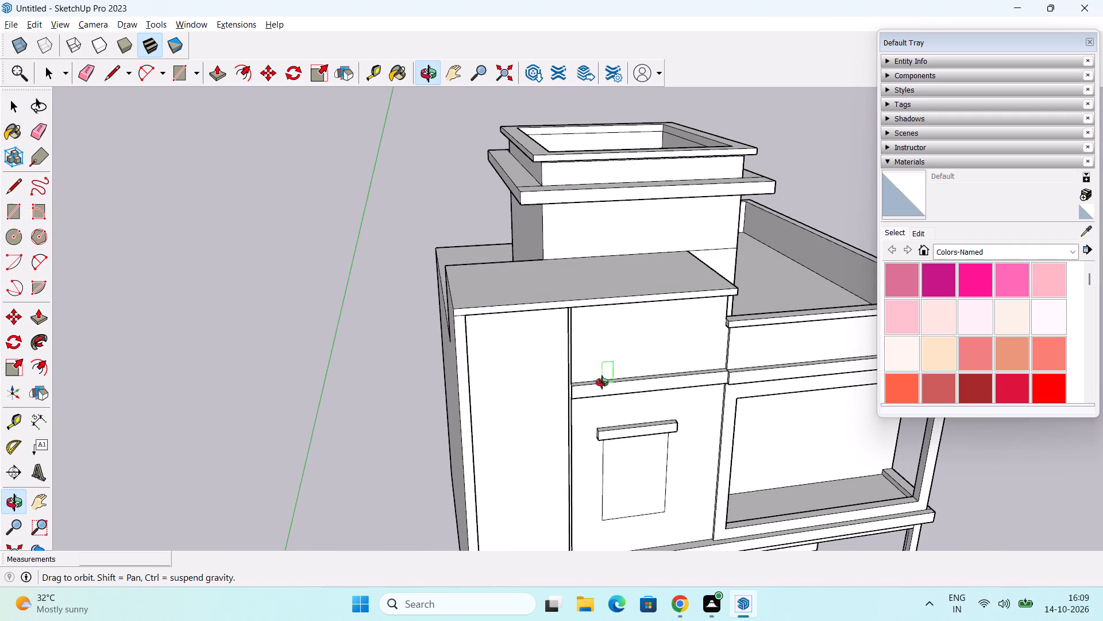
pyautogui.moveTo(602, 382); pyautogui.dragTo(496, 366, button='middle')
pyautogui.scroll(2, 513, 340)
pyautogui.moveTo(537, 387); pyautogui.dragTo(489, 327, button='middle')
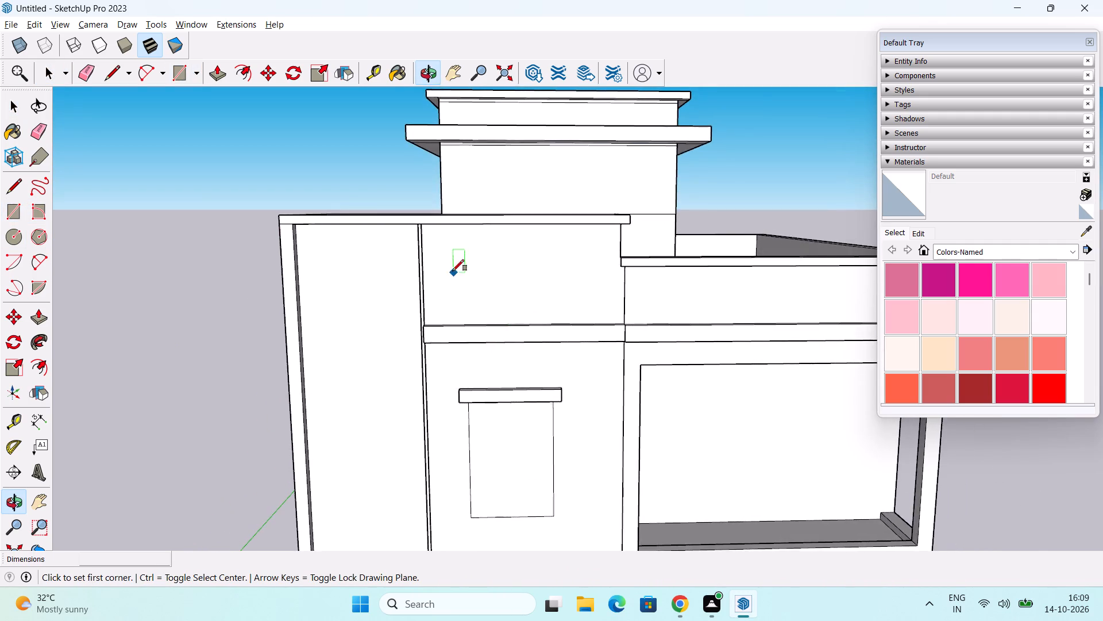
pyautogui.scroll(4, 451, 266)
pyautogui.moveTo(456, 256); pyautogui.dragTo(466, 277, button='middle')
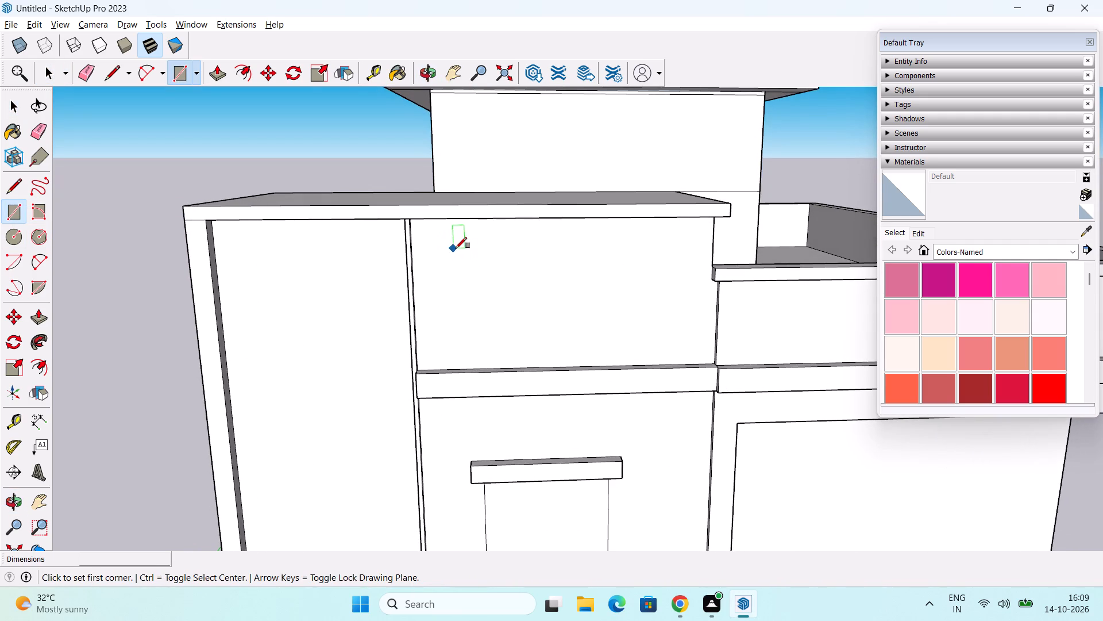
pyautogui.click(460, 245)
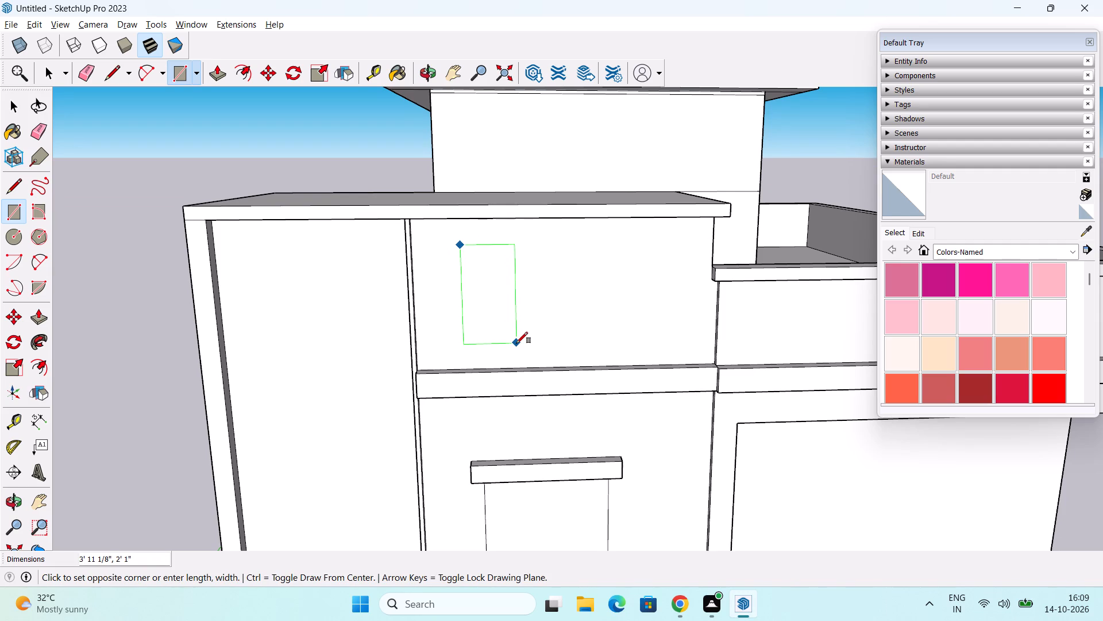
pyautogui.click(516, 343)
# Copy the new upright rectangle about 3'3" sideways along the wall, level with the original.
pyautogui.press('space')
pyautogui.moveTo(449, 229); pyautogui.dragTo(493, 286)
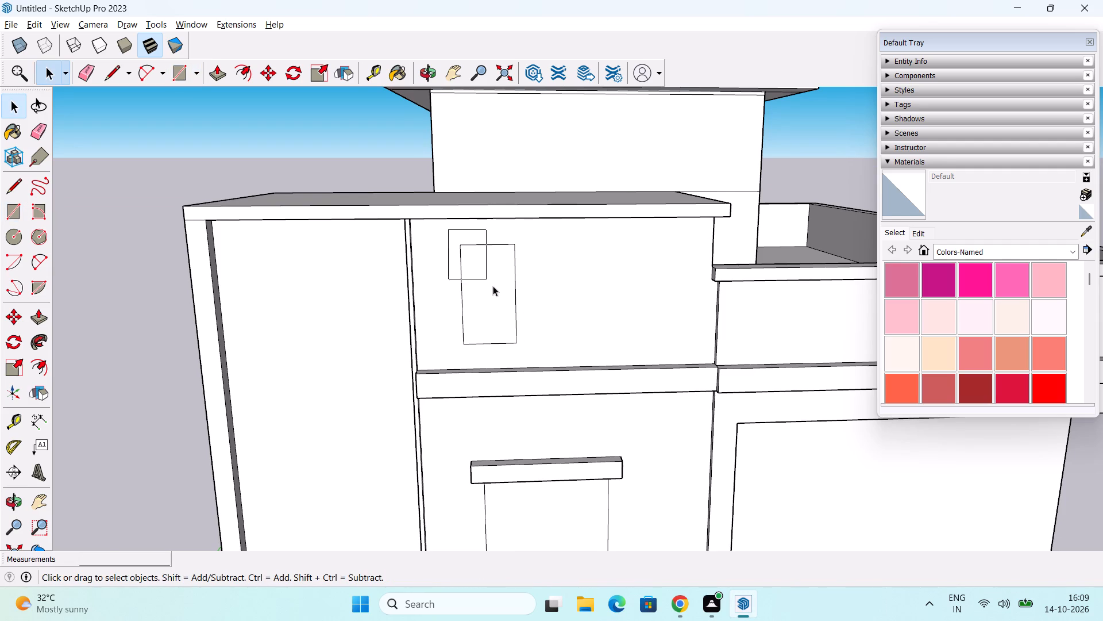
pyautogui.moveTo(493, 286); pyautogui.dragTo(542, 354)
pyautogui.press('m')
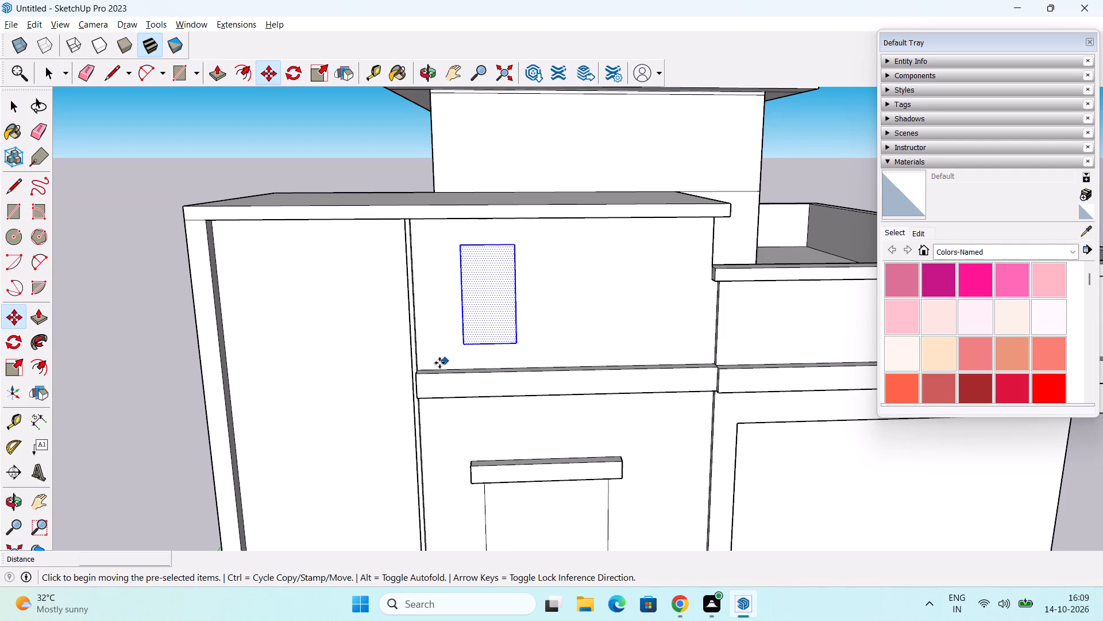
pyautogui.click(463, 346)
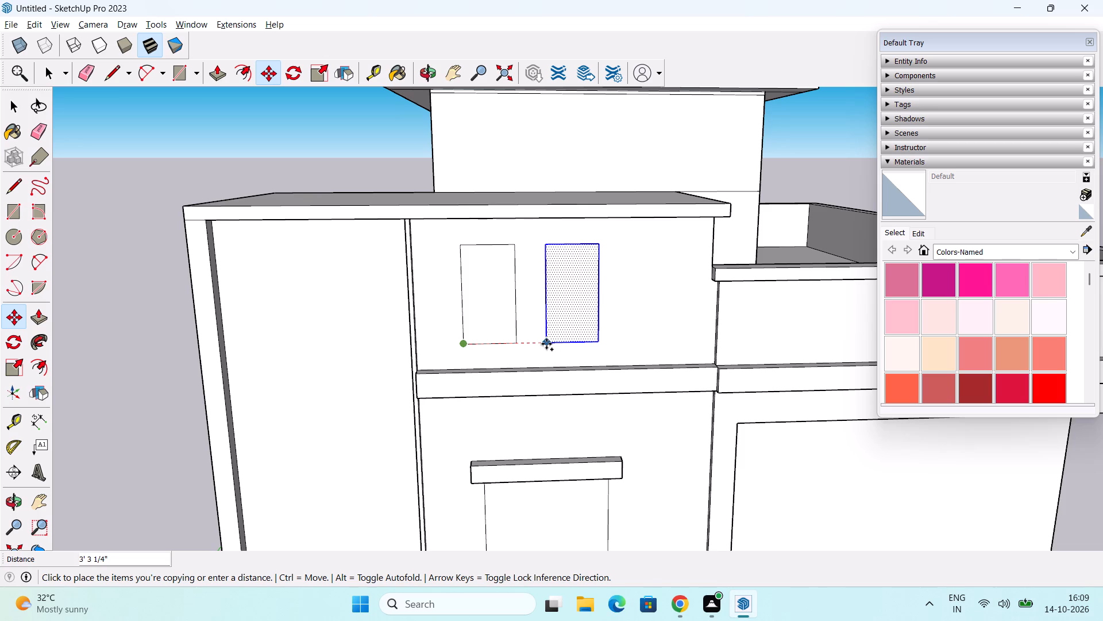
pyautogui.click(548, 344)
pyautogui.press('space')
pyautogui.click(152, 313)
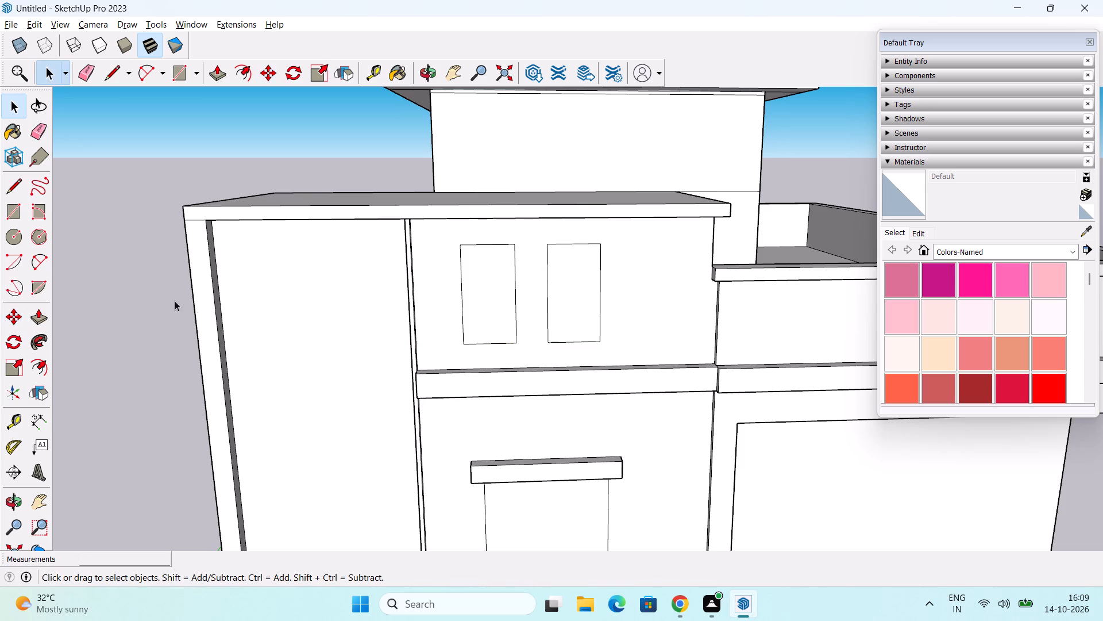
# Examine the whole house from several angles, checking the front windows, projecting bands, ledges and roof level.
pyautogui.scroll(-3, 492, 317)
pyautogui.moveTo(526, 387); pyautogui.dragTo(303, 382, button='middle')
pyautogui.scroll(-2, 445, 343)
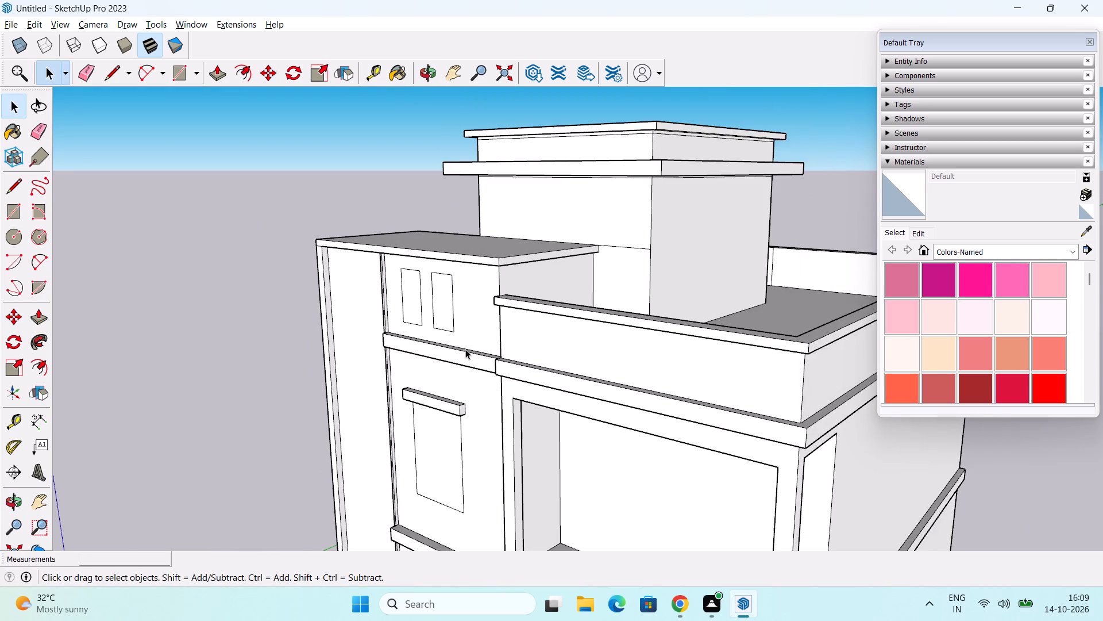
pyautogui.scroll(-2, 547, 396)
pyautogui.moveTo(584, 419); pyautogui.dragTo(505, 382, button='middle')
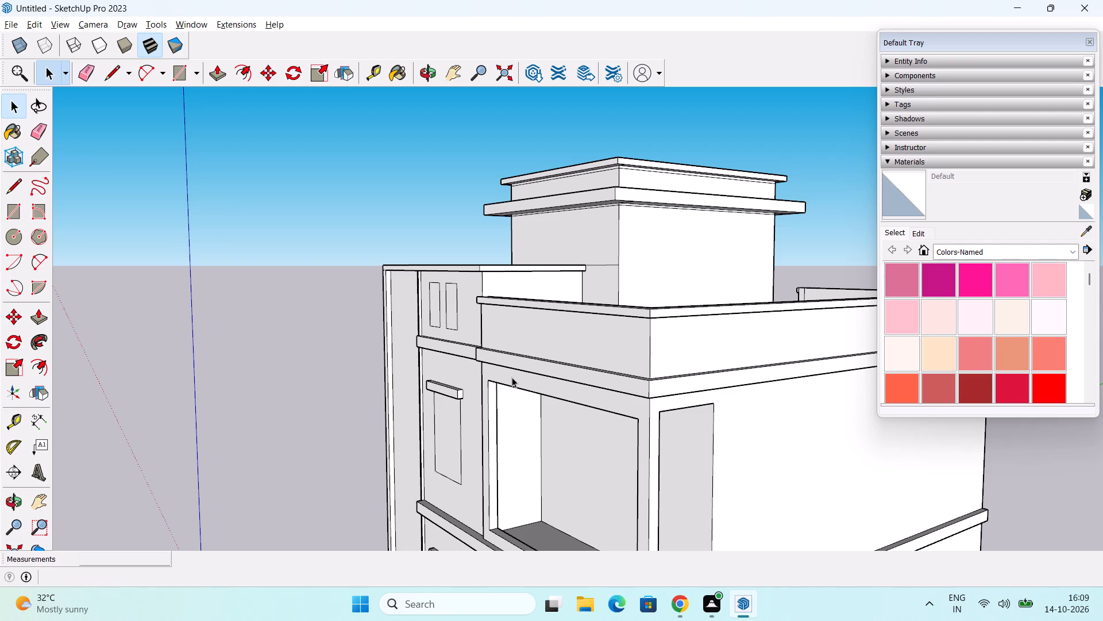
pyautogui.scroll(-2, 531, 386)
pyautogui.moveTo(566, 356); pyautogui.dragTo(609, 447, button='middle')
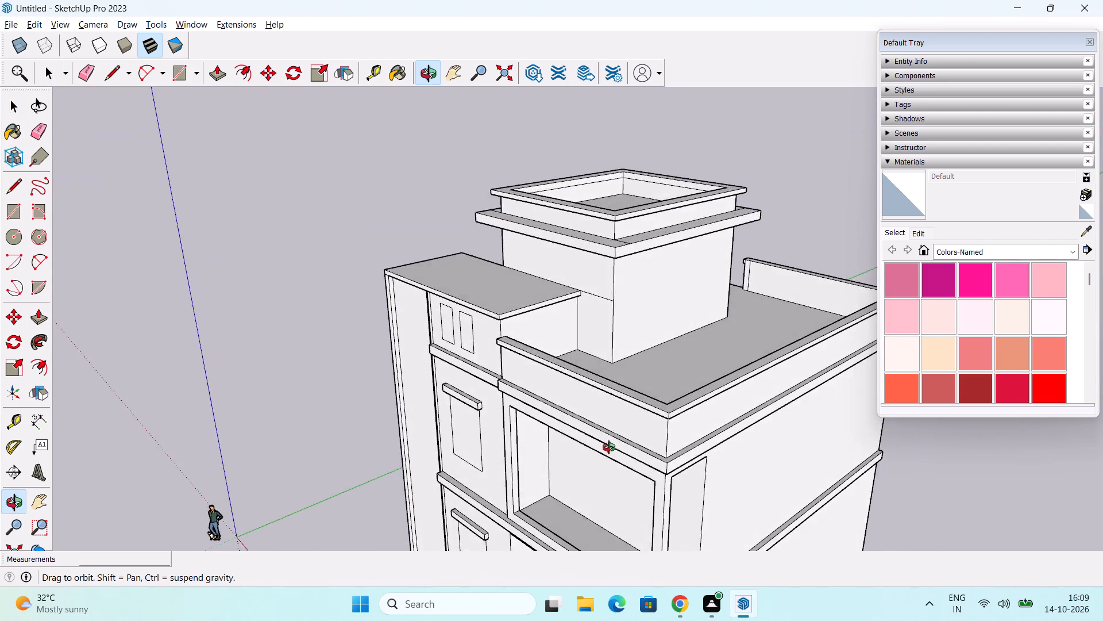
pyautogui.moveTo(609, 447); pyautogui.dragTo(629, 474, button='middle')
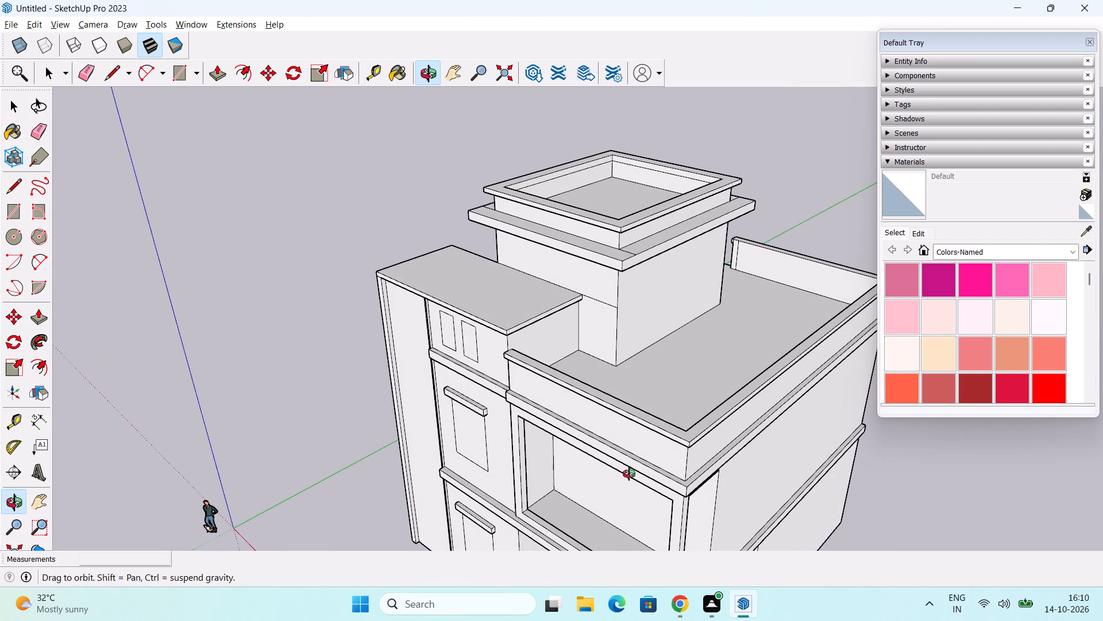
pyautogui.moveTo(629, 474); pyautogui.dragTo(627, 477, button='middle')
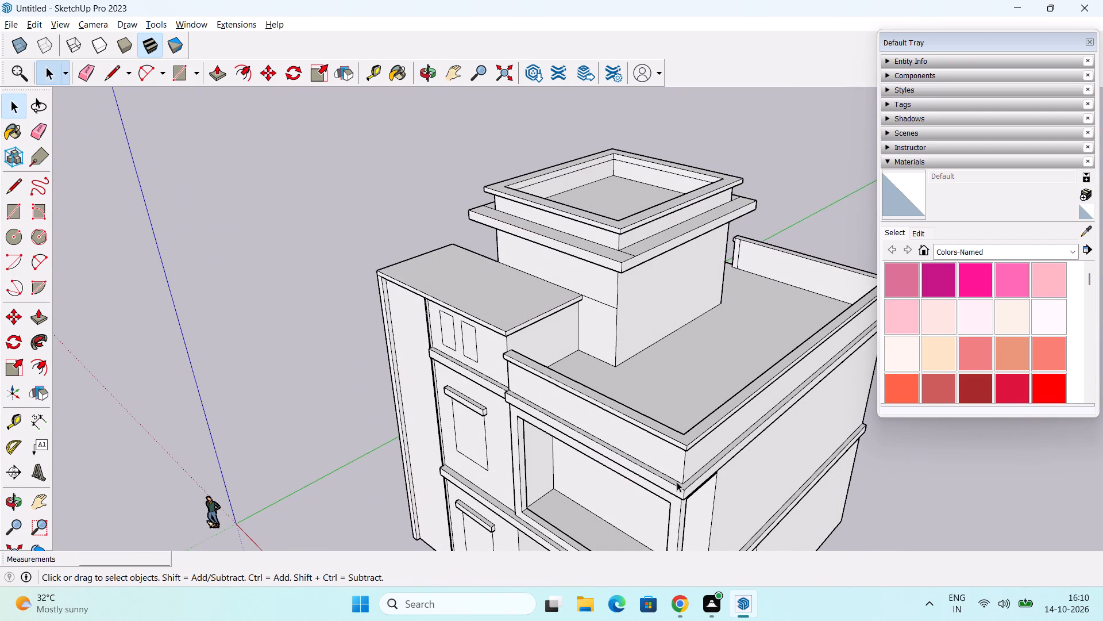
pyautogui.scroll(-1, 681, 474)
pyautogui.moveTo(718, 517); pyautogui.dragTo(767, 451, button='middle')
pyautogui.keyDown('shift'); pyautogui.moveTo(751, 460); pyautogui.dragTo(685, 296, button='middle'); pyautogui.keyUp('shift')
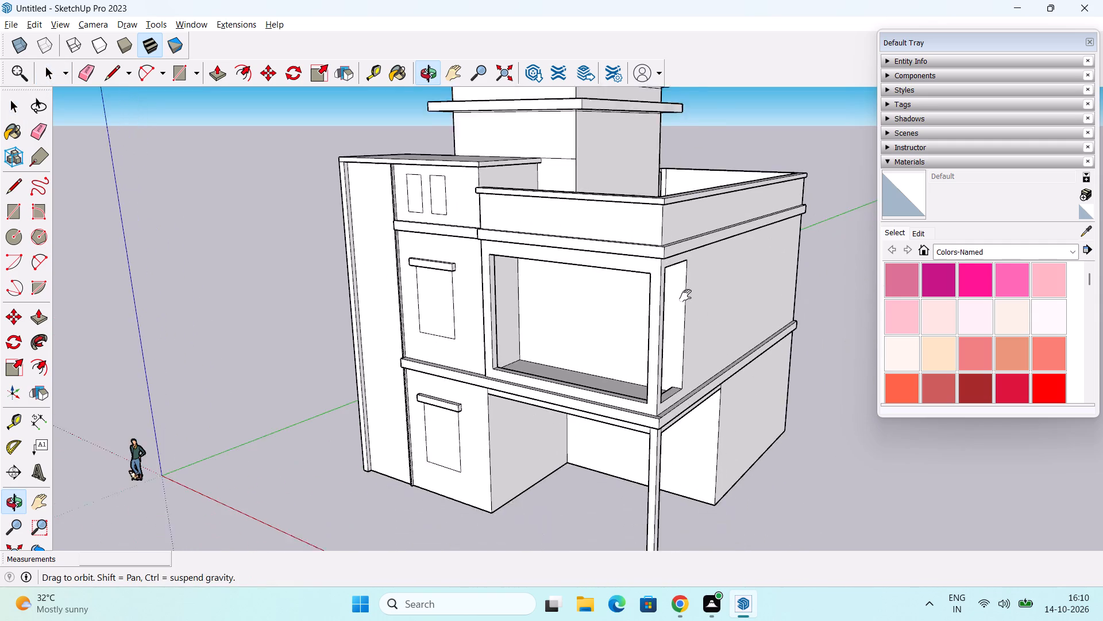
pyautogui.keyDown('shift'); pyautogui.moveTo(685, 296); pyautogui.dragTo(677, 285, button='middle'); pyautogui.keyUp('shift')
pyautogui.moveTo(637, 362); pyautogui.dragTo(743, 372, button='middle')
pyautogui.moveTo(637, 398); pyautogui.dragTo(637, 393, button='middle')
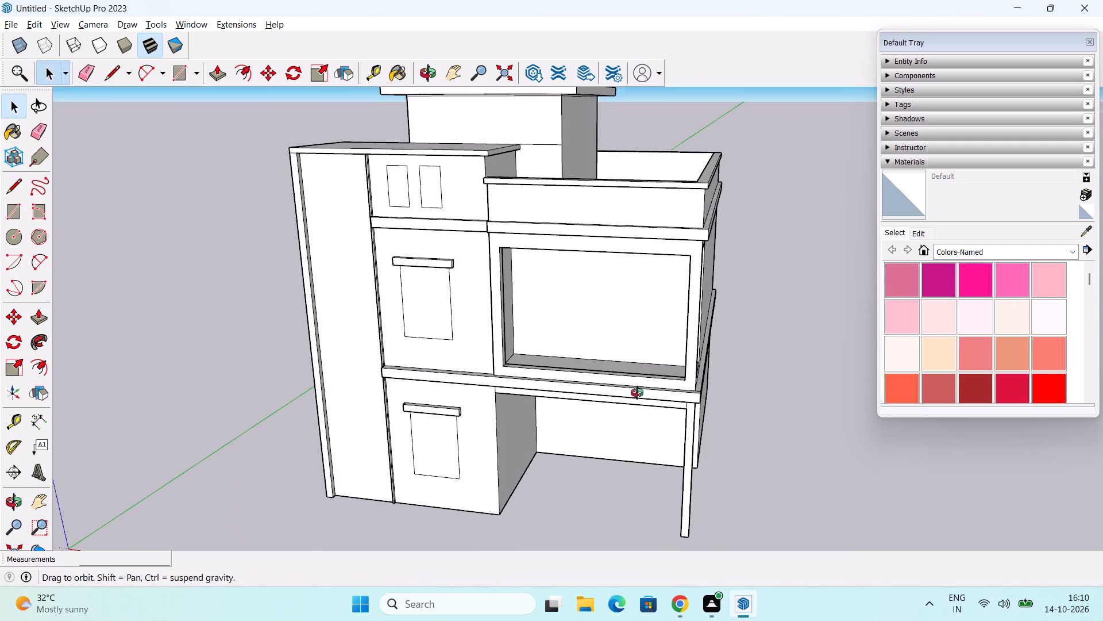
# Erase the two short leftover edges on the underside of the ground-floor window's projecting band.
pyautogui.moveTo(637, 393); pyautogui.dragTo(620, 383, button='middle')
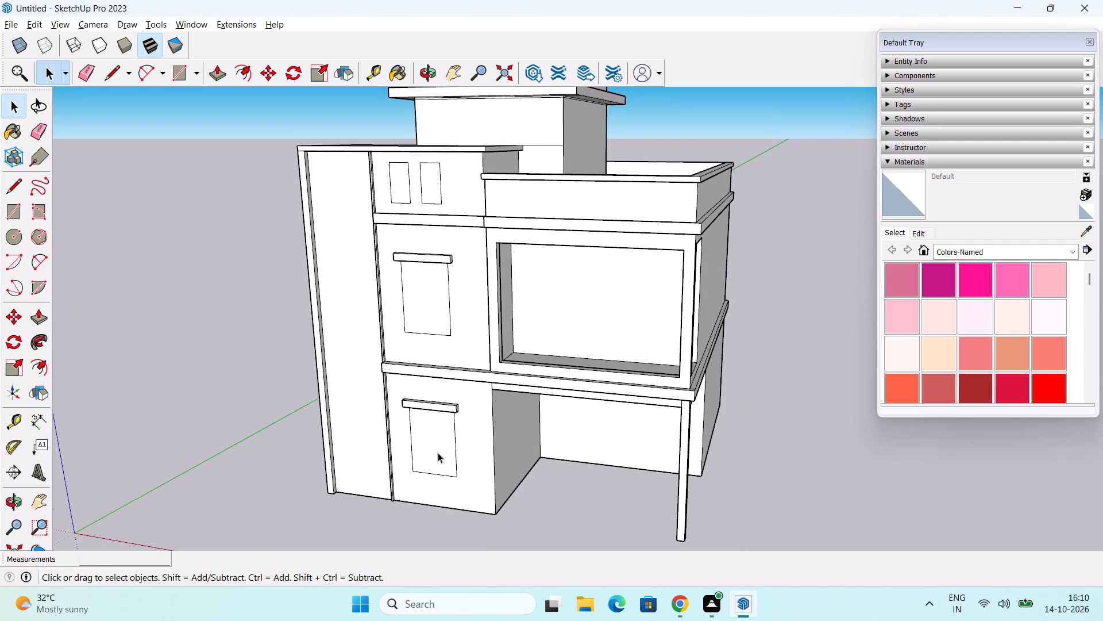
pyautogui.scroll(2, 429, 446)
pyautogui.moveTo(446, 439); pyautogui.dragTo(457, 452, button='middle')
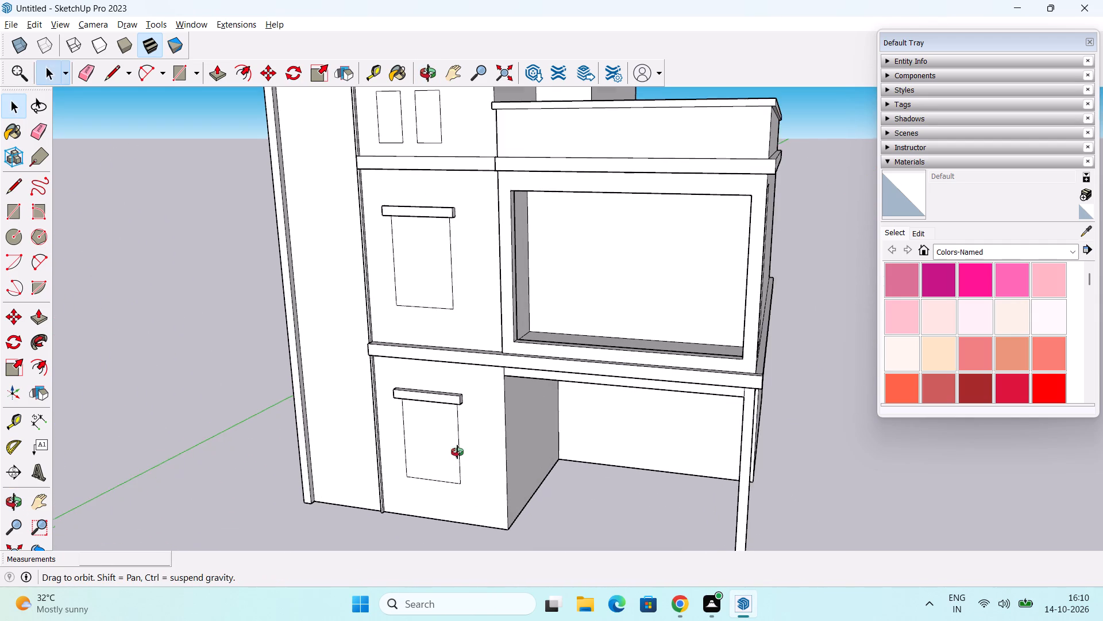
pyautogui.moveTo(457, 452); pyautogui.dragTo(550, 266, button='middle')
pyautogui.moveTo(441, 476); pyautogui.dragTo(468, 385, button='middle')
pyautogui.scroll(3, 414, 283)
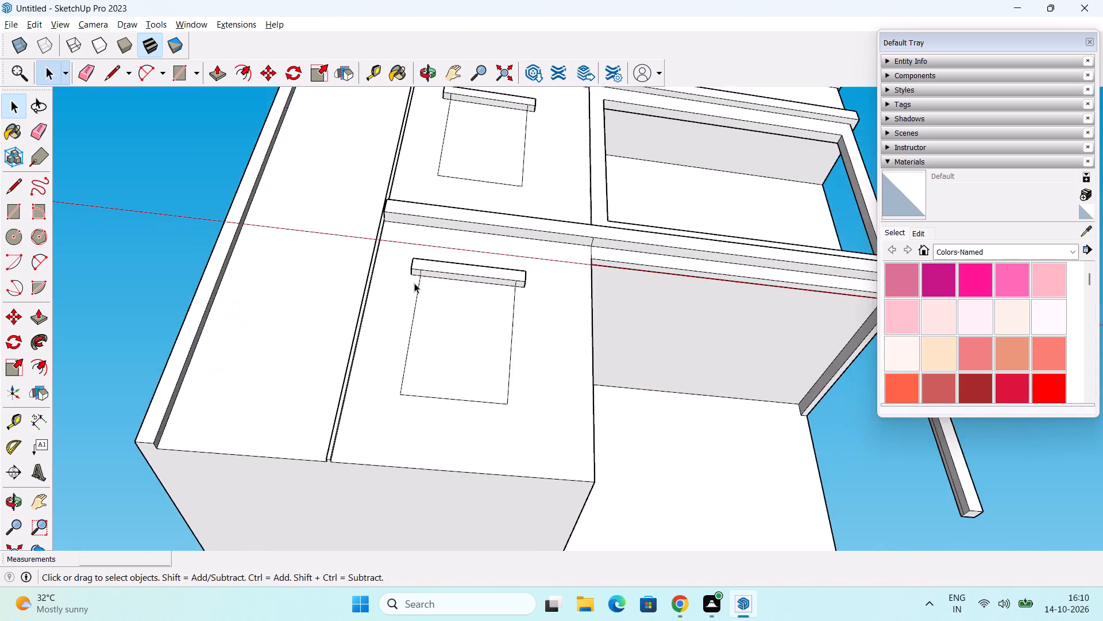
pyautogui.scroll(4, 414, 283)
pyautogui.keyDown('shift'); pyautogui.moveTo(444, 287); pyautogui.dragTo(439, 368, button='middle'); pyautogui.keyUp('shift')
pyautogui.scroll(5, 427, 358)
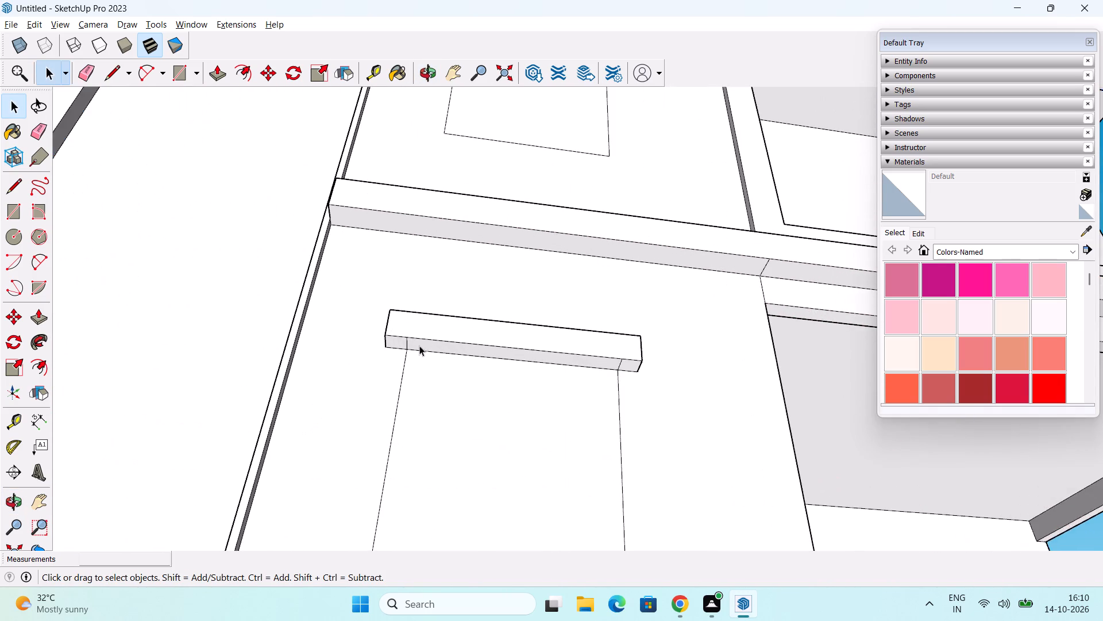
pyautogui.press('e')
pyautogui.scroll(3, 427, 345)
pyautogui.click(398, 344)
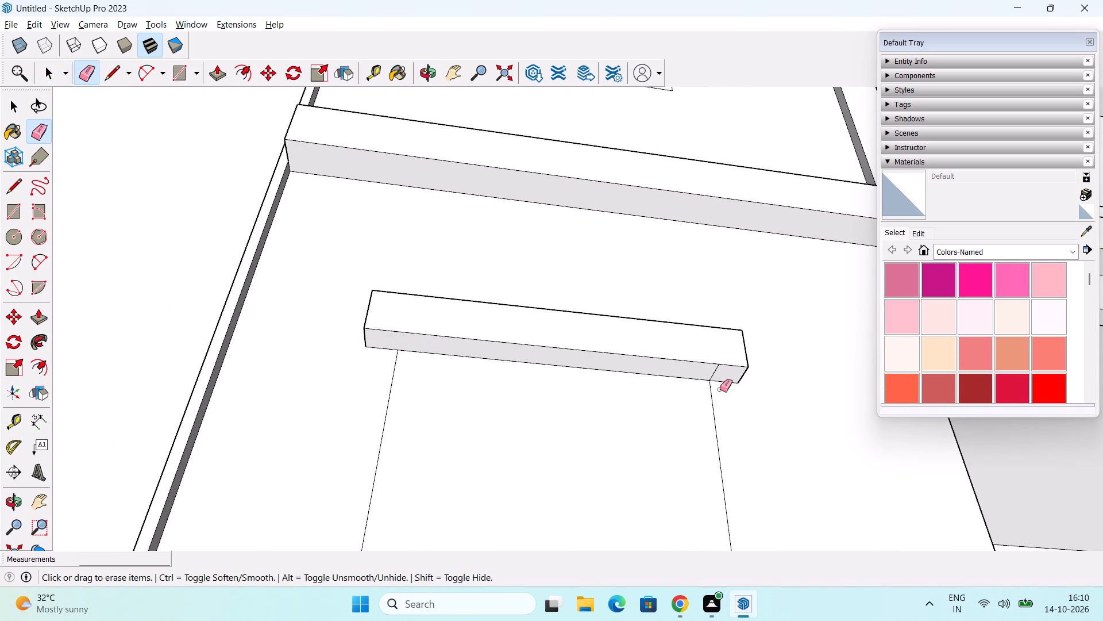
pyautogui.click(711, 374)
pyautogui.scroll(-6, 700, 366)
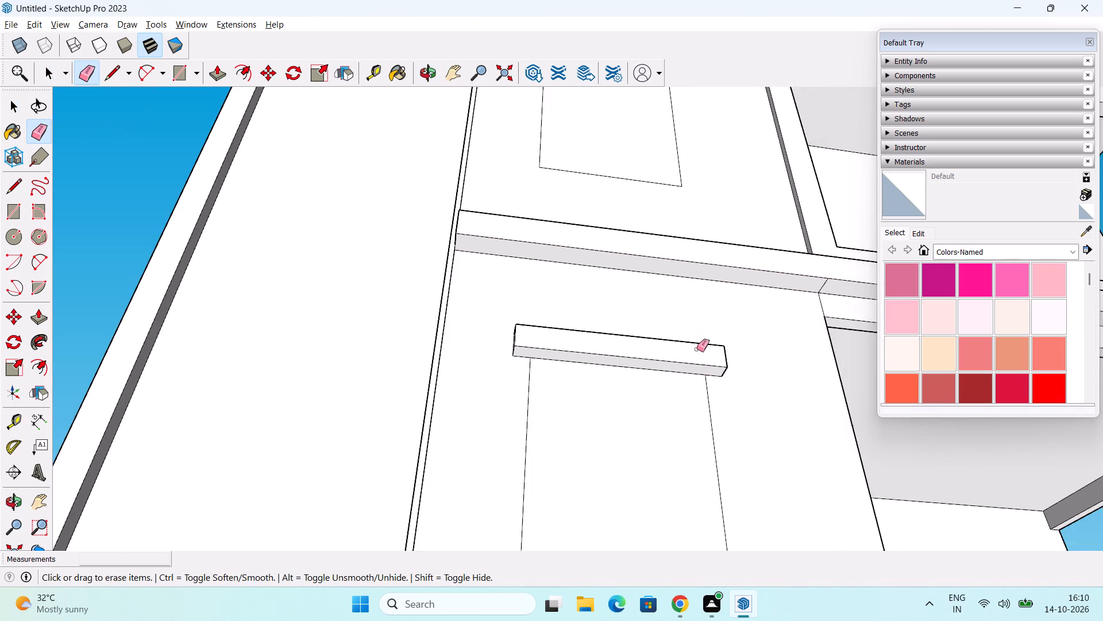
# Erase the two short leftover edges on the underside of the first-floor window's projecting band.
pyautogui.keyDown('shift'); pyautogui.moveTo(668, 325); pyautogui.dragTo(668, 546, button='middle'); pyautogui.keyUp('shift')
pyautogui.scroll(2, 527, 170)
pyautogui.scroll(4, 566, 224)
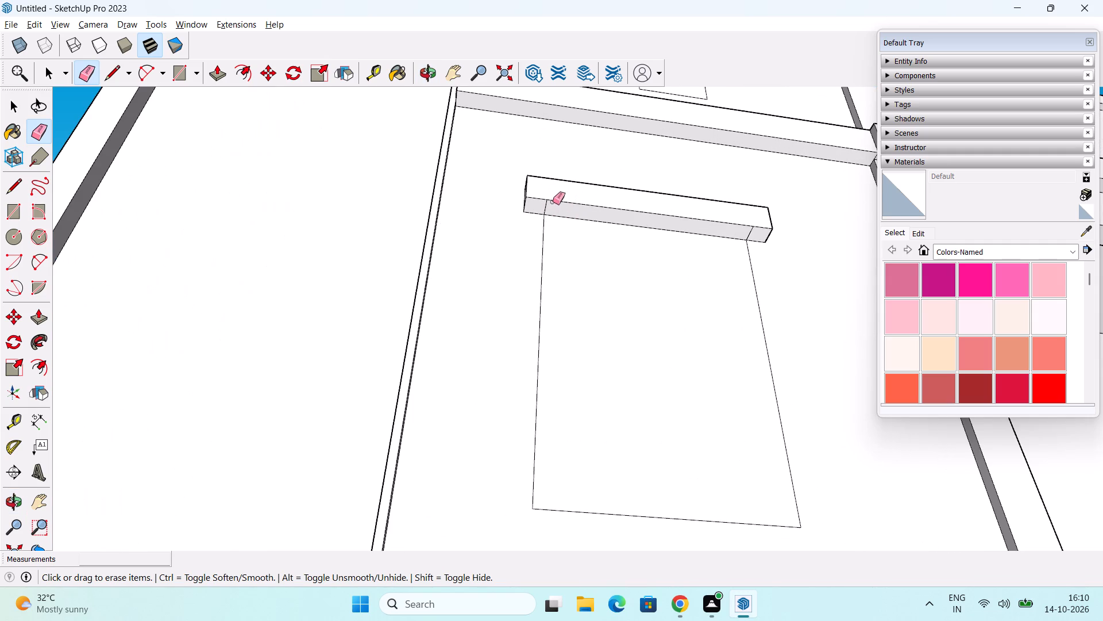
pyautogui.click(547, 209)
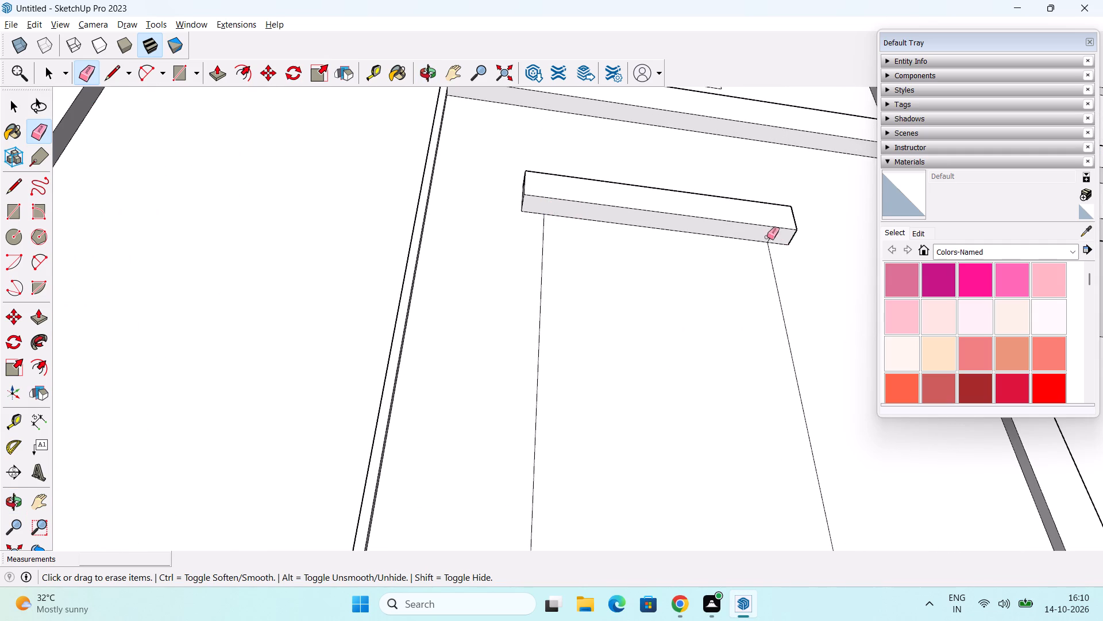
pyautogui.click(770, 235)
pyautogui.scroll(-2, 771, 175)
pyautogui.keyDown('shift'); pyautogui.moveTo(685, 170); pyautogui.dragTo(696, 457, button='middle'); pyautogui.keyUp('shift')
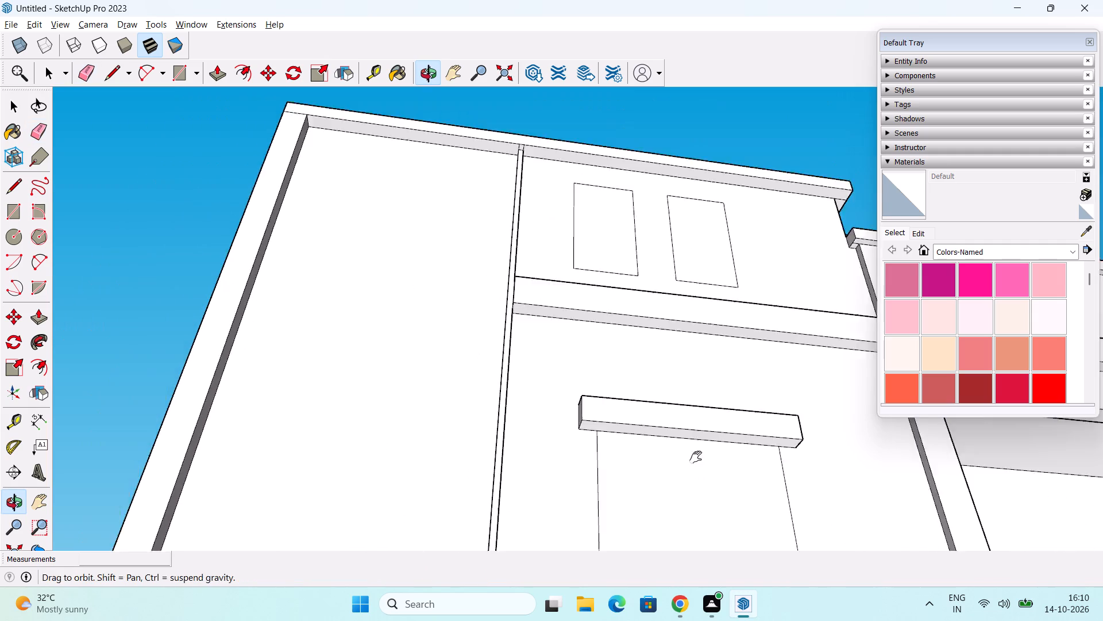
pyautogui.keyDown('shift'); pyautogui.moveTo(696, 457); pyautogui.dragTo(695, 504, button='middle'); pyautogui.keyUp('shift')
pyautogui.moveTo(711, 352); pyautogui.dragTo(579, 396, button='middle')
pyautogui.press('space')
# Examine the upper-wall openings, roof edge, narrow vertical strip, ledges and window bands on the front facade from several angles.
pyautogui.scroll(-2, 535, 202)
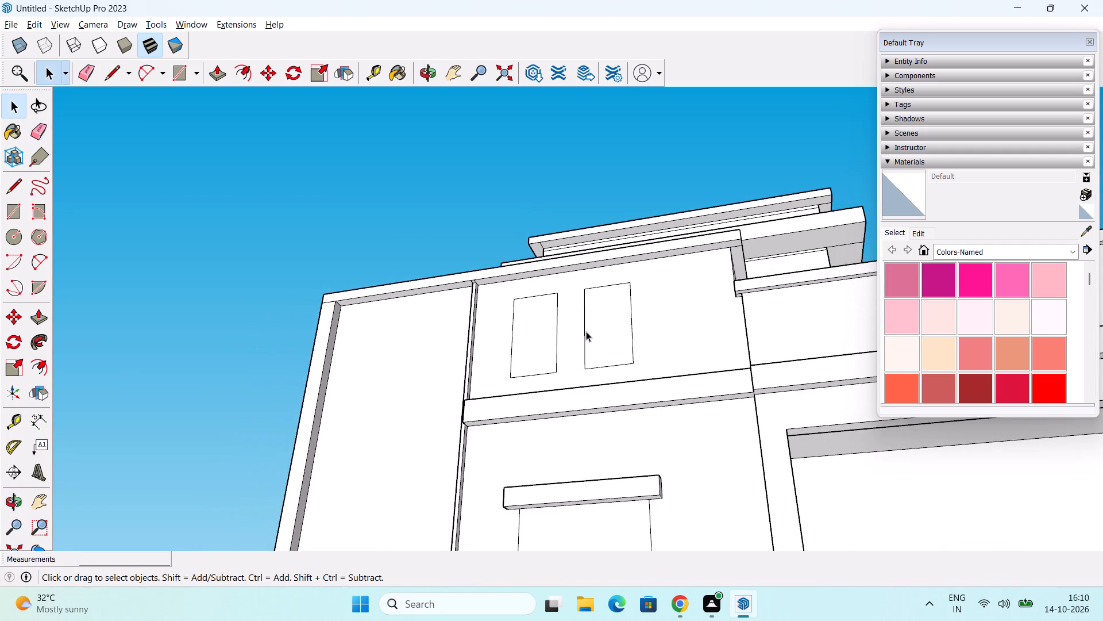
pyautogui.moveTo(586, 337); pyautogui.dragTo(534, 434, button='middle')
pyautogui.scroll(8, 451, 375)
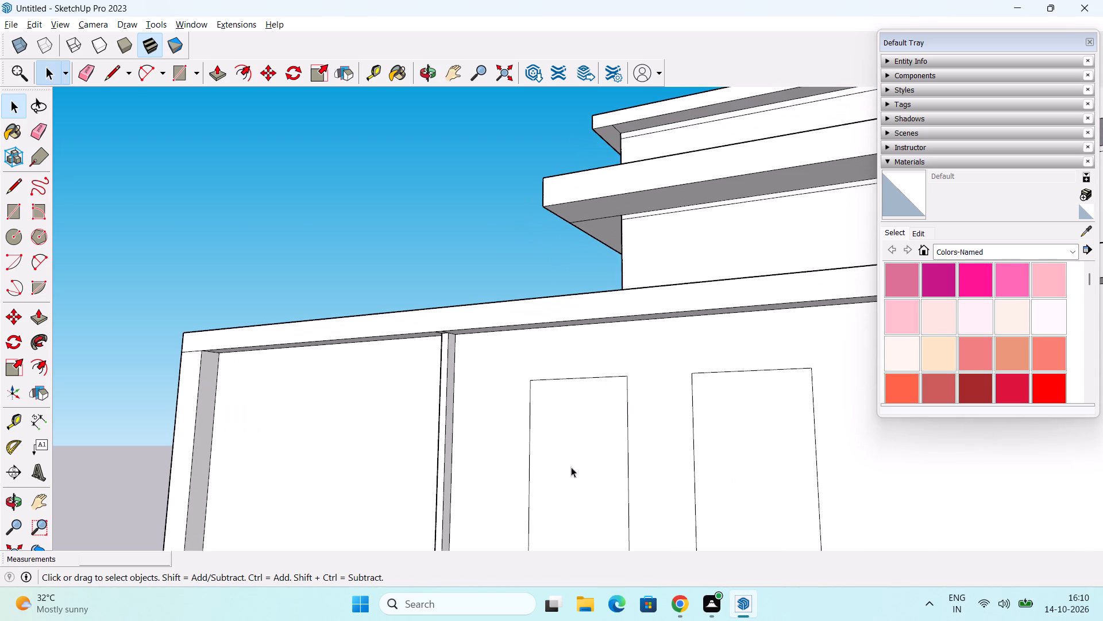
pyautogui.keyDown('shift'); pyautogui.moveTo(584, 490); pyautogui.dragTo(626, 380, button='middle'); pyautogui.keyUp('shift')
pyautogui.scroll(-3, 627, 373)
pyautogui.moveTo(649, 430); pyautogui.dragTo(624, 302, button='middle')
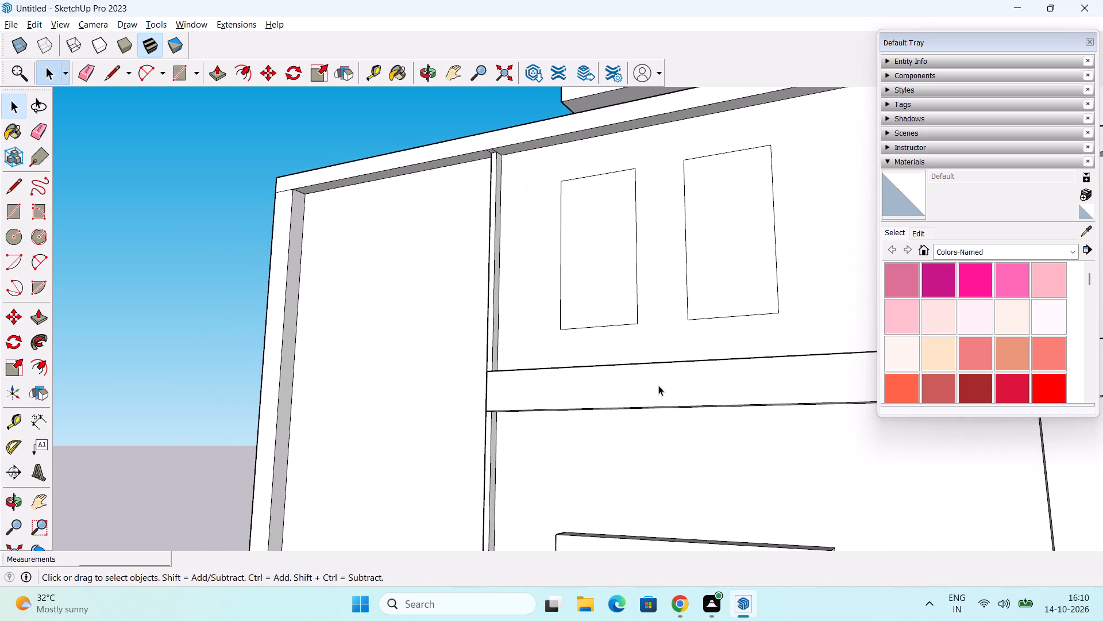
pyautogui.moveTo(658, 386); pyautogui.dragTo(674, 454, button='middle')
pyautogui.moveTo(435, 434); pyautogui.dragTo(916, 513, button='middle')
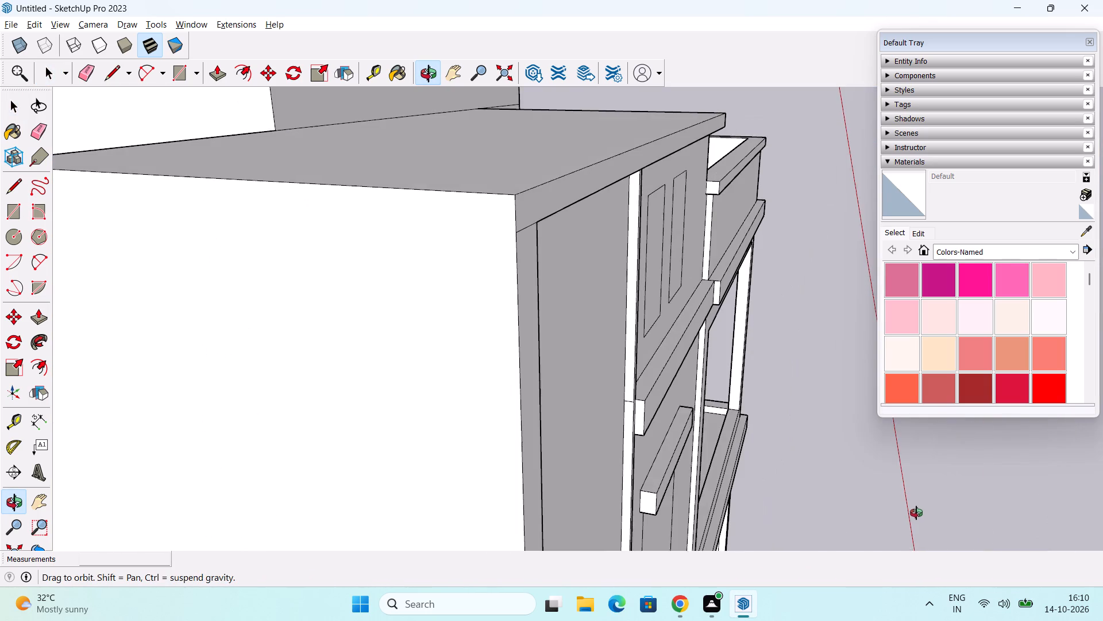
pyautogui.moveTo(916, 513); pyautogui.dragTo(387, 468, button='middle')
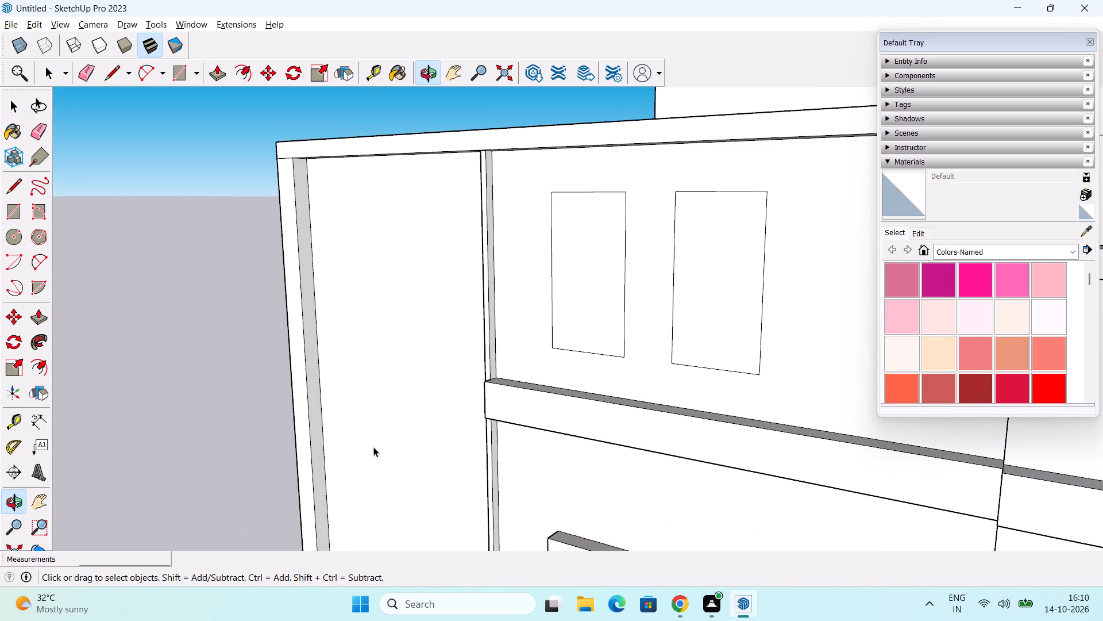
pyautogui.scroll(2, 654, 149)
pyautogui.scroll(1, 483, 231)
pyautogui.moveTo(458, 314); pyautogui.dragTo(524, 143, button='middle')
pyautogui.scroll(1, 461, 312)
pyautogui.moveTo(529, 154); pyautogui.dragTo(543, 183, button='middle')
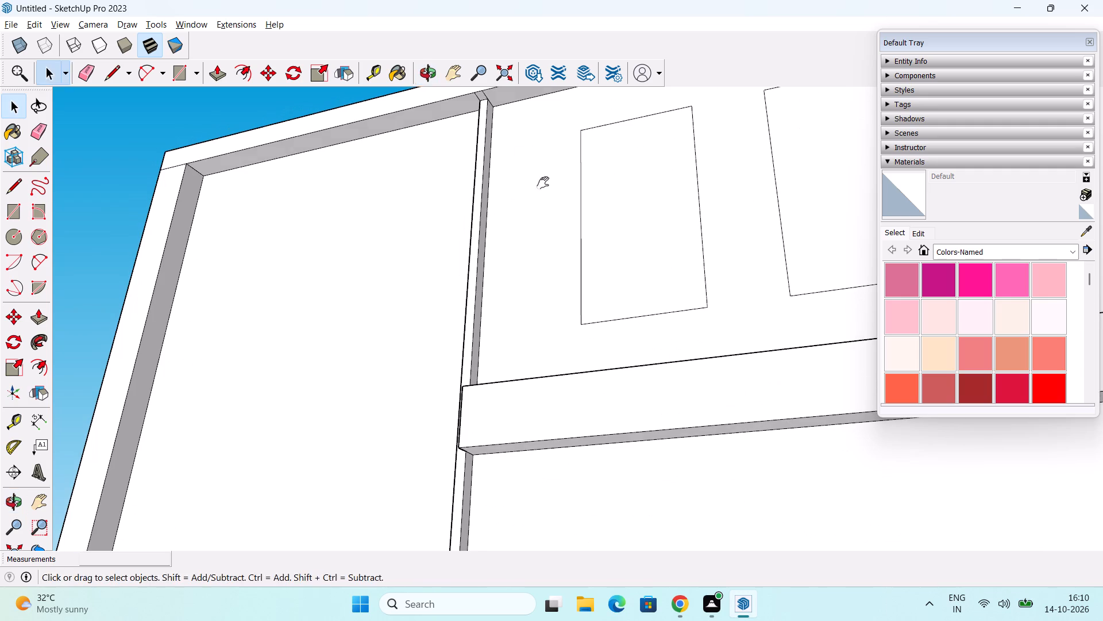
pyautogui.moveTo(543, 183); pyautogui.dragTo(594, 319, button='middle')
pyautogui.scroll(8, 577, 247)
pyautogui.scroll(-6, 544, 250)
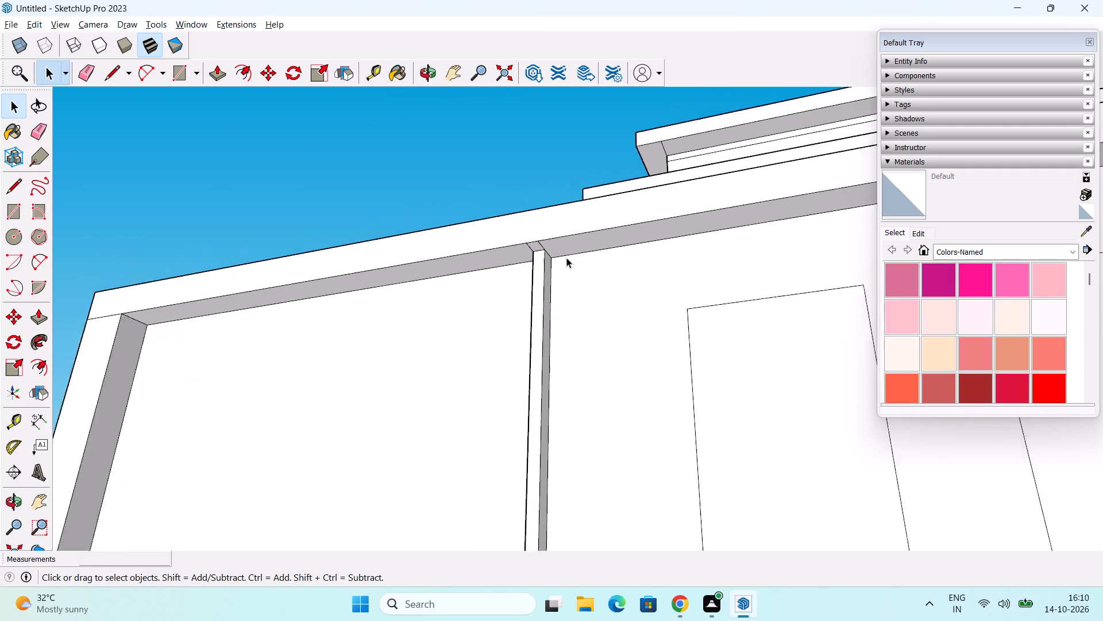
pyautogui.scroll(-6, 566, 258)
pyautogui.moveTo(719, 363); pyautogui.dragTo(768, 465, button='middle')
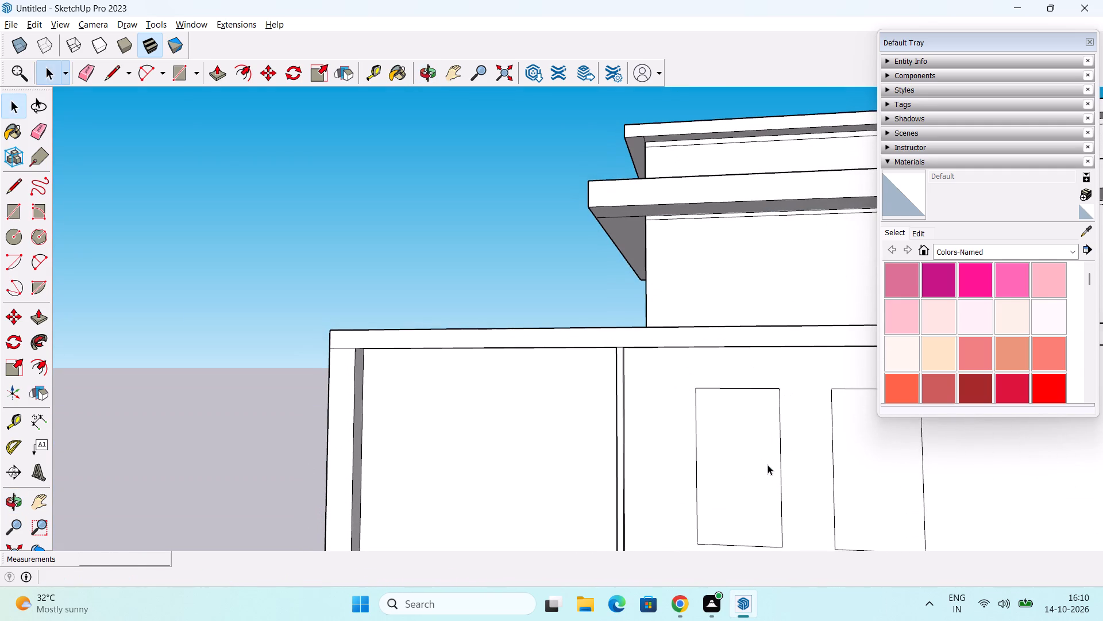
pyautogui.scroll(-3, 769, 465)
pyautogui.moveTo(749, 489); pyautogui.dragTo(695, 279, button='middle')
pyautogui.scroll(-2, 691, 220)
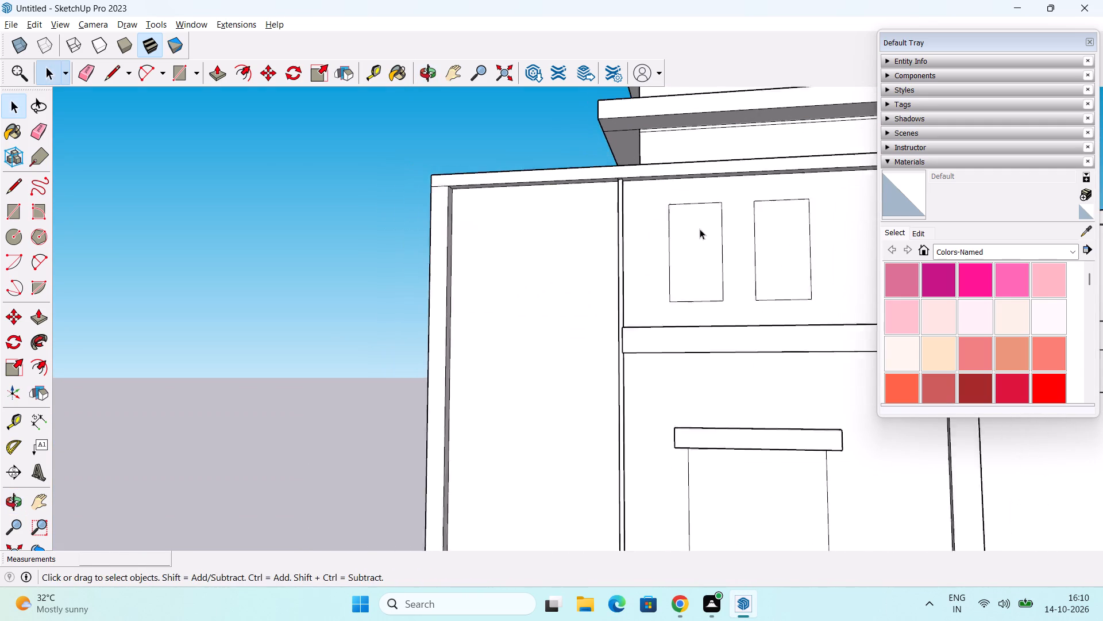
pyautogui.scroll(-1, 700, 229)
pyautogui.moveTo(724, 301); pyautogui.dragTo(563, 229, button='middle')
pyautogui.scroll(-3, 568, 229)
pyautogui.moveTo(643, 333); pyautogui.dragTo(501, 371, button='middle')
pyautogui.keyDown('shift'); pyautogui.moveTo(518, 378); pyautogui.dragTo(552, 215, button='middle'); pyautogui.keyUp('shift')
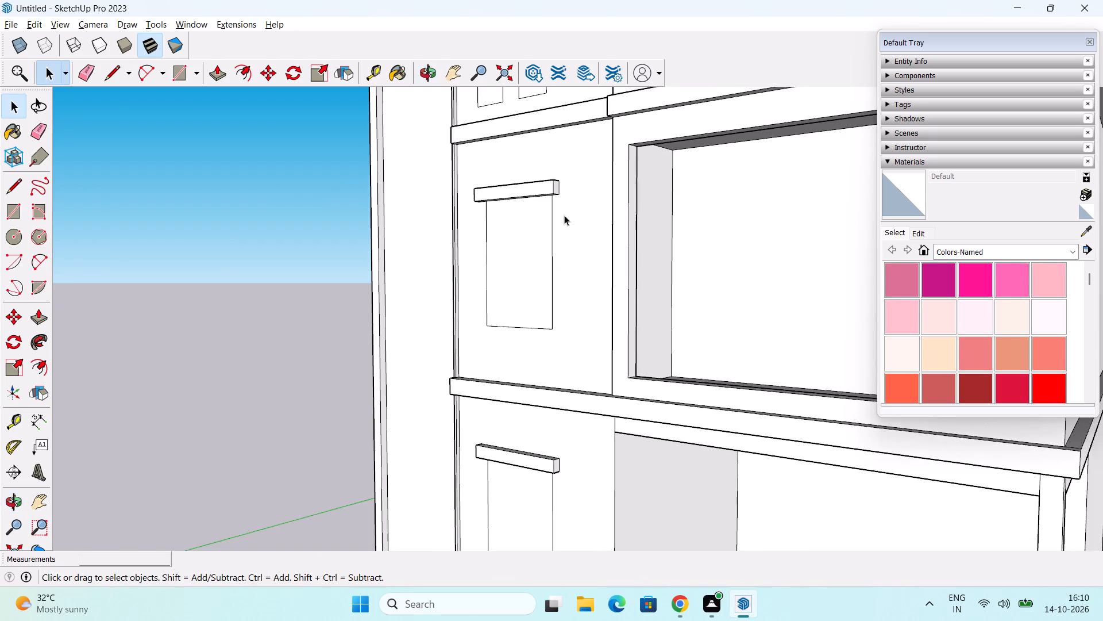
pyautogui.scroll(-2, 580, 258)
pyautogui.moveTo(559, 426); pyautogui.dragTo(559, 504, button='middle')
pyautogui.scroll(2, 538, 419)
pyautogui.moveTo(553, 423); pyautogui.dragTo(557, 326, button='middle')
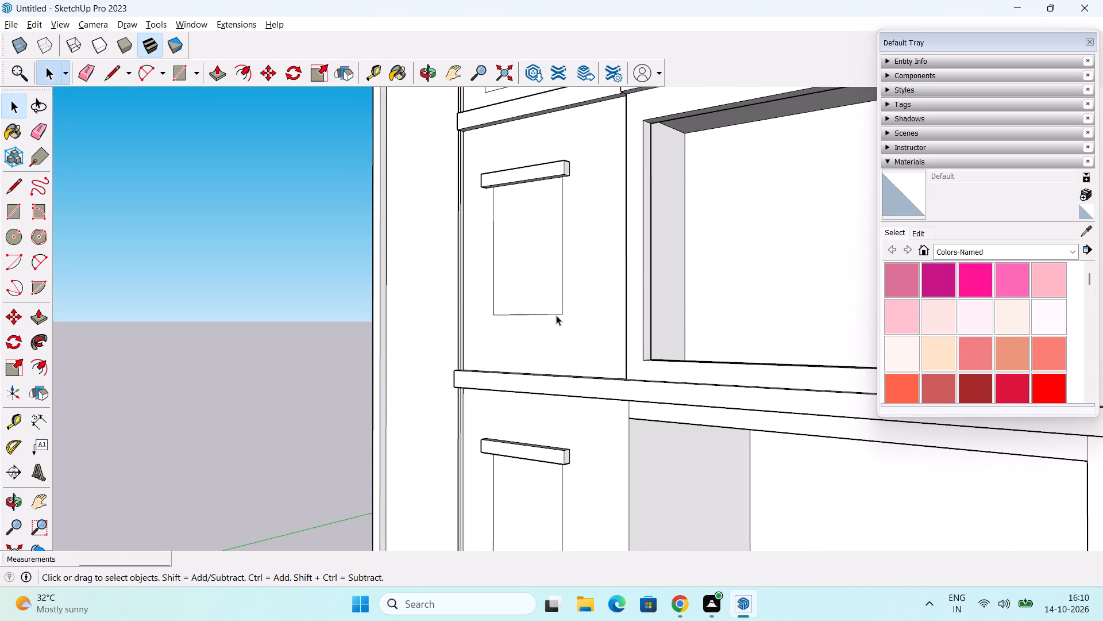
pyautogui.scroll(-5, 569, 318)
pyautogui.keyDown('shift'); pyautogui.moveTo(579, 421); pyautogui.dragTo(553, 334, button='middle'); pyautogui.keyUp('shift')
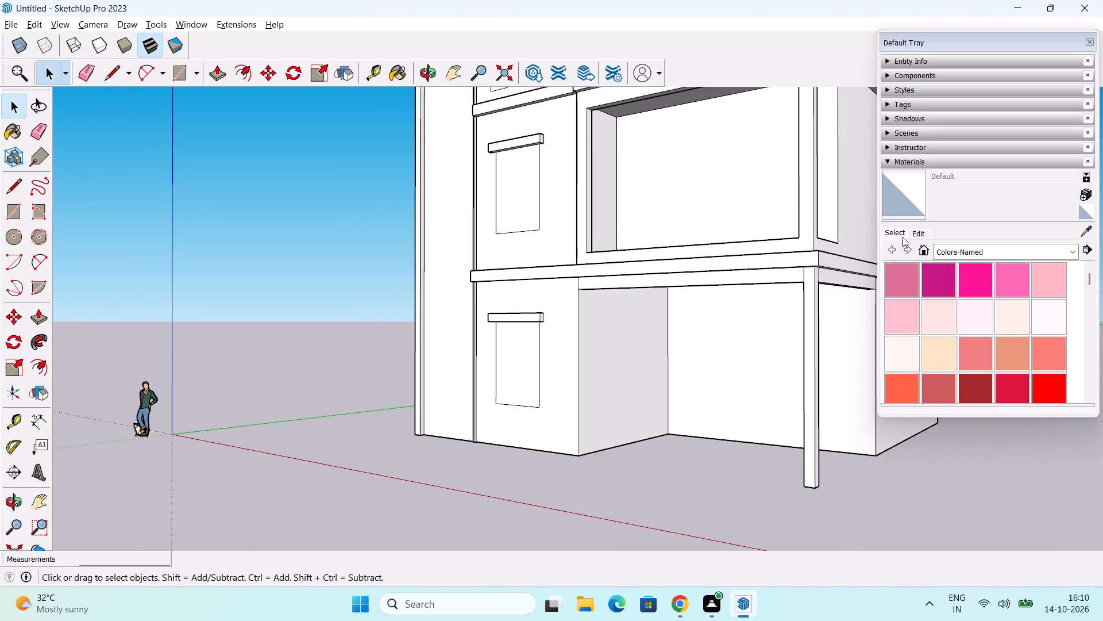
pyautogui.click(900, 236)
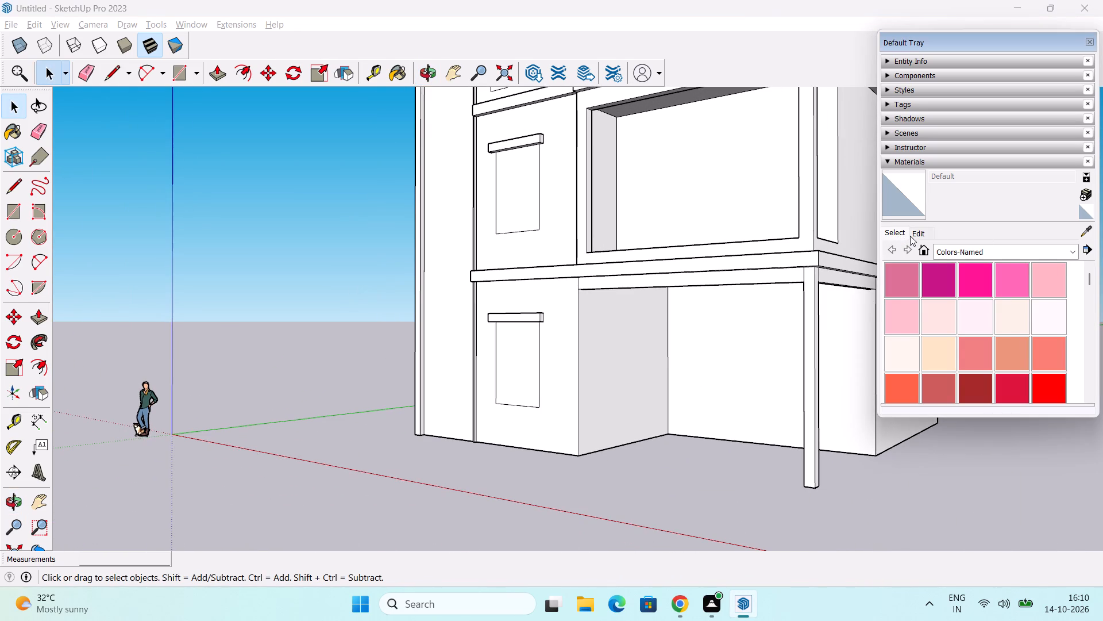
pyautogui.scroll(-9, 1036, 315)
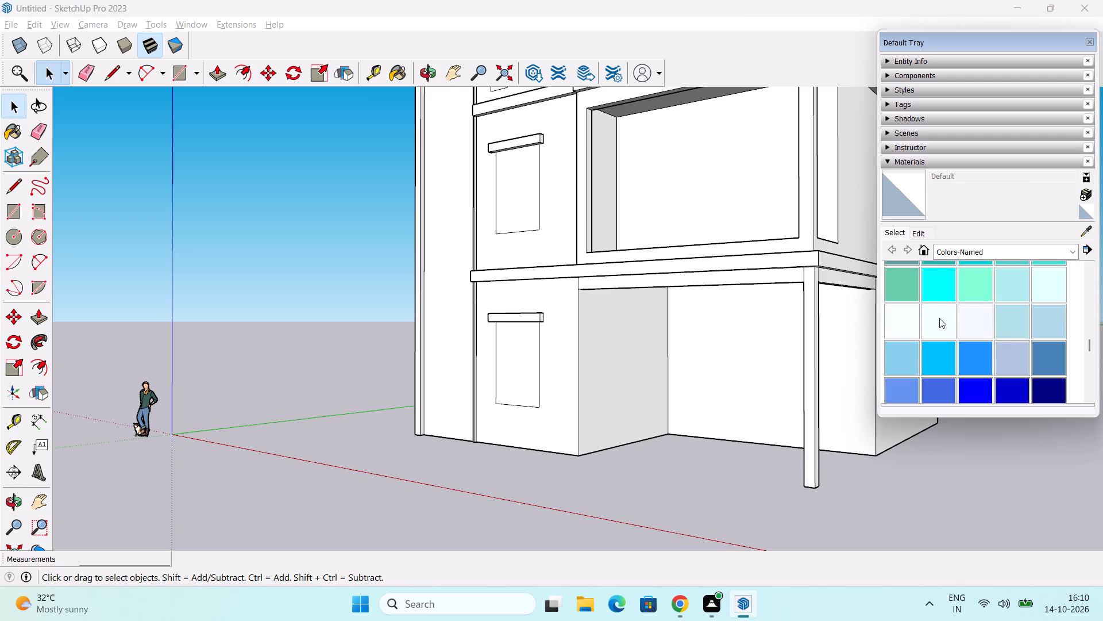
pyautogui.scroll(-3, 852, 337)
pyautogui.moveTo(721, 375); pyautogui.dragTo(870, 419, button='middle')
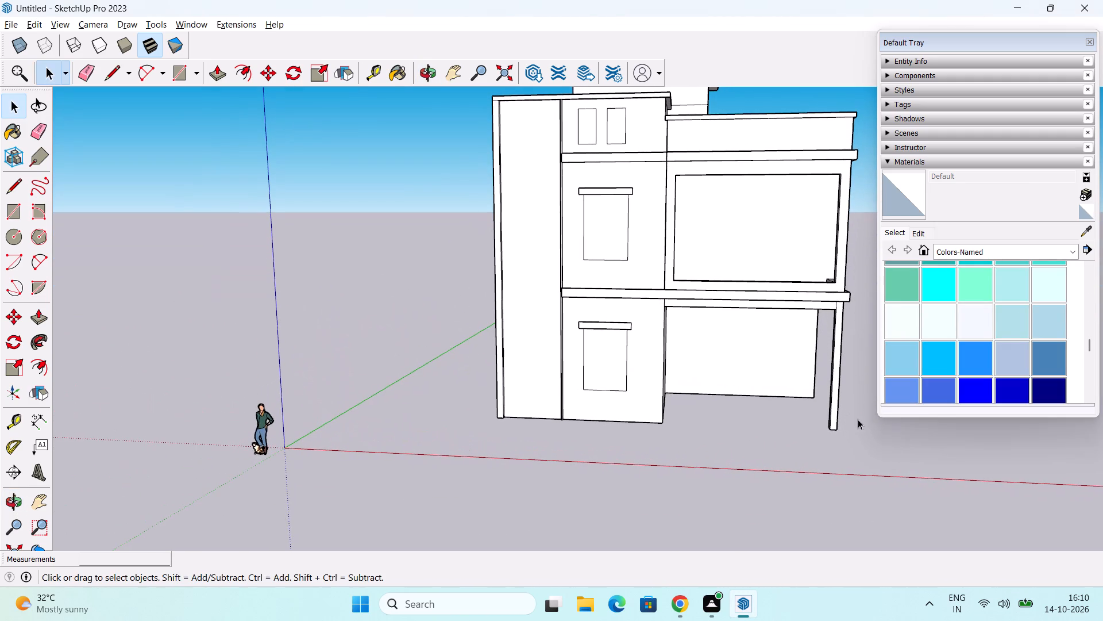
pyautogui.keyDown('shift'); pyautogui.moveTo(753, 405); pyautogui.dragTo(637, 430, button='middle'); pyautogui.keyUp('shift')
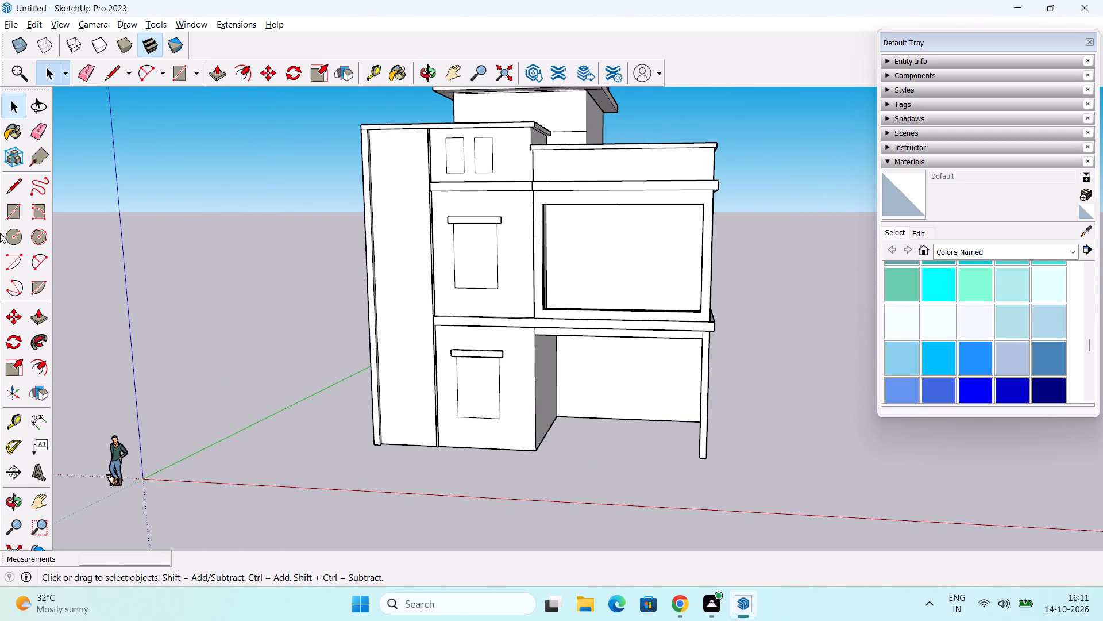
# Draw an upright rectangle about 7'2" high by 5'4" wide on the back wall of the first-floor recess.
pyautogui.moveTo(15, 211); pyautogui.dragTo(33, 211)
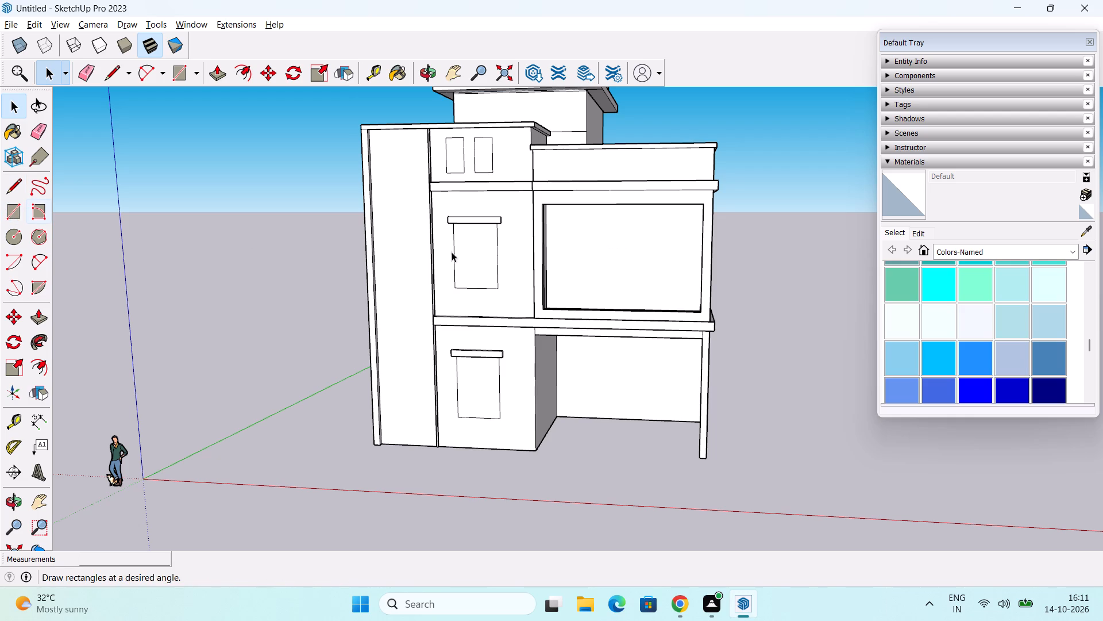
pyautogui.click(18, 212)
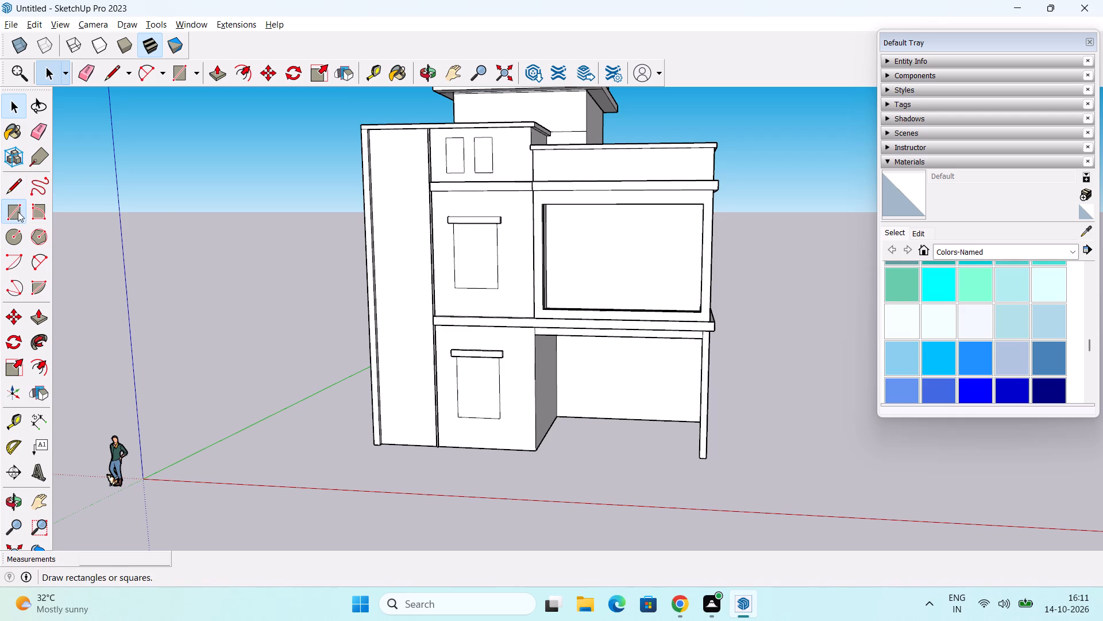
pyautogui.moveTo(573, 273); pyautogui.dragTo(569, 244, button='middle')
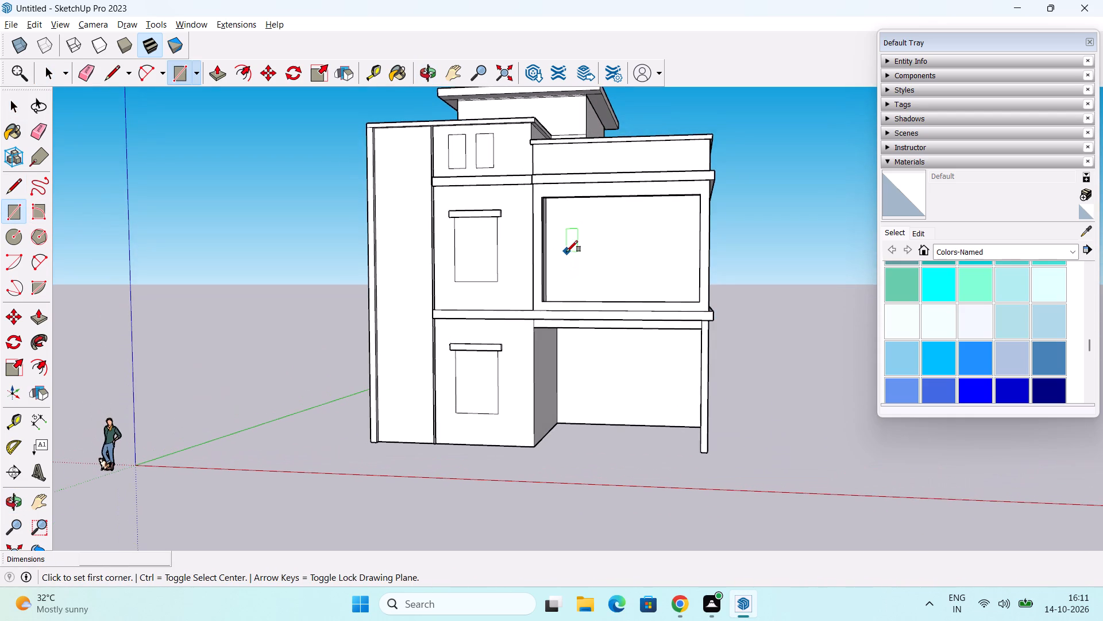
pyautogui.scroll(2, 634, 252)
pyautogui.scroll(2, 578, 251)
pyautogui.moveTo(583, 240); pyautogui.dragTo(599, 246, button='middle')
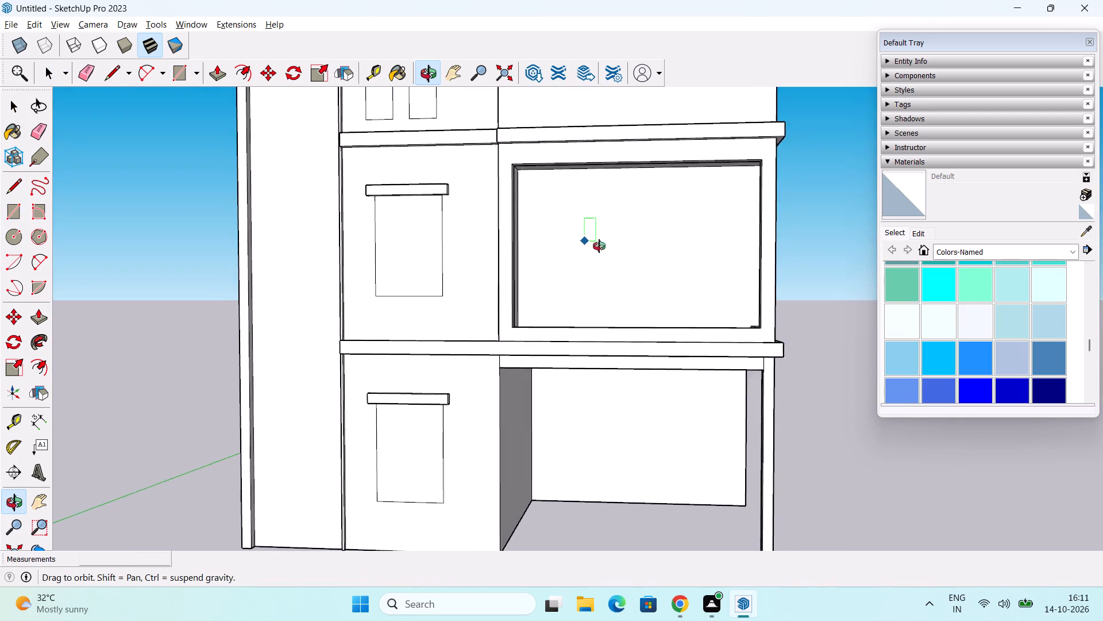
pyautogui.moveTo(599, 246); pyautogui.dragTo(612, 343, button='middle')
pyautogui.moveTo(584, 316); pyautogui.dragTo(596, 225, button='middle')
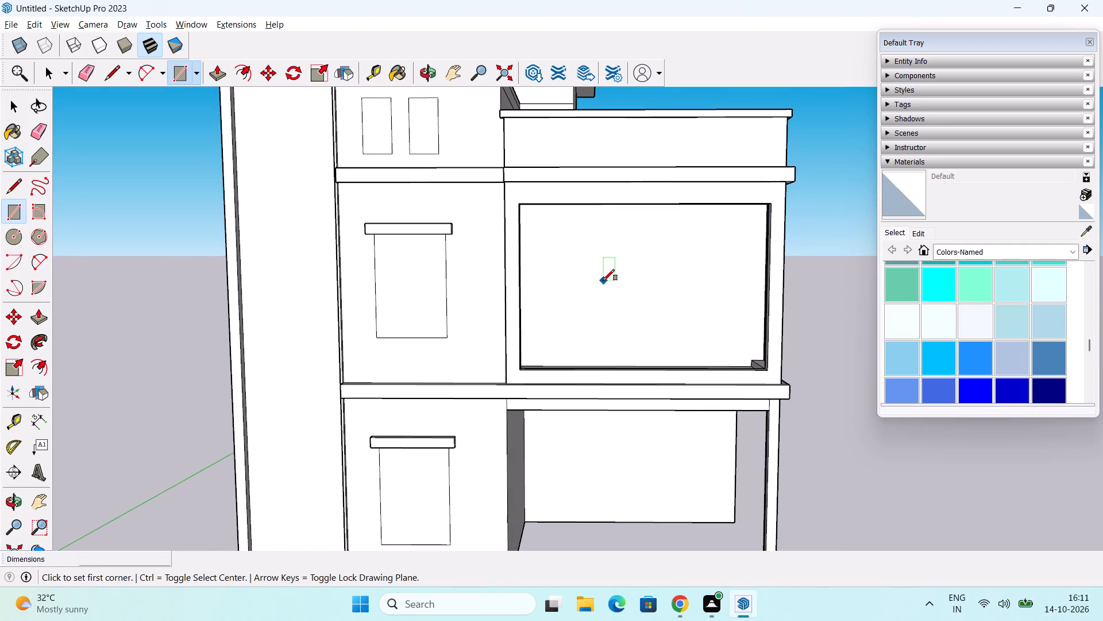
pyautogui.moveTo(604, 281); pyautogui.dragTo(610, 275, button='middle')
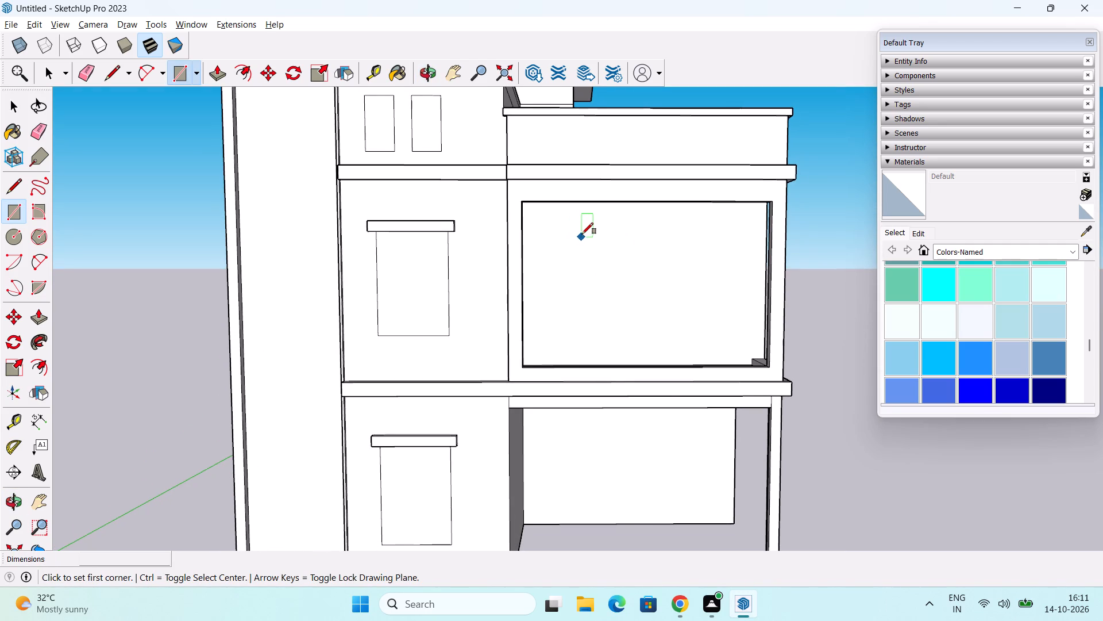
pyautogui.click(581, 236)
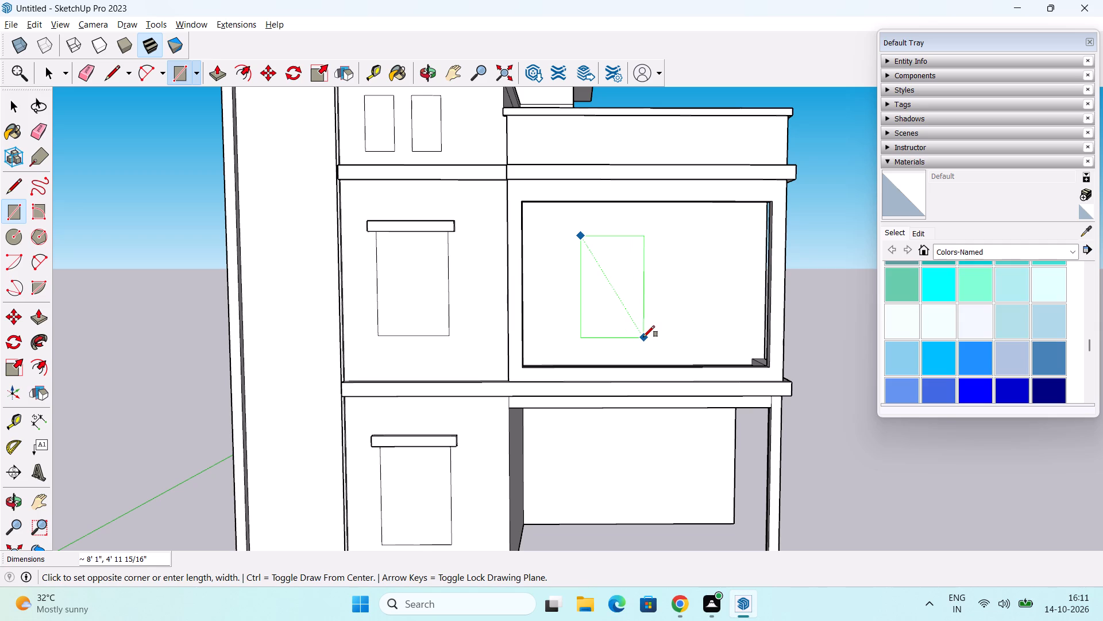
pyautogui.press('Escape')
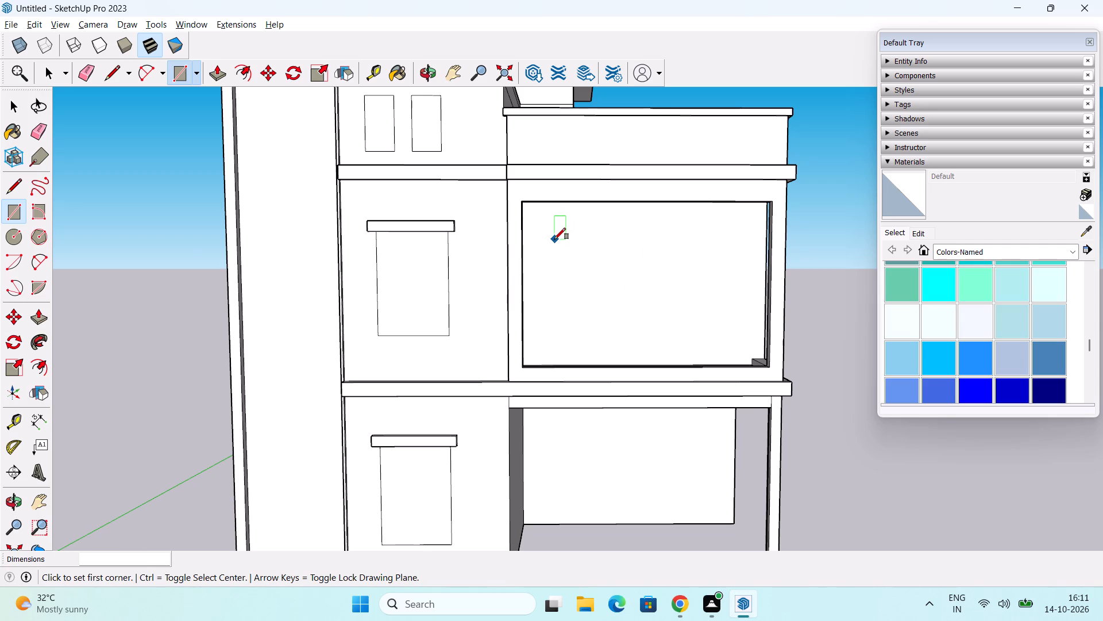
pyautogui.click(556, 243)
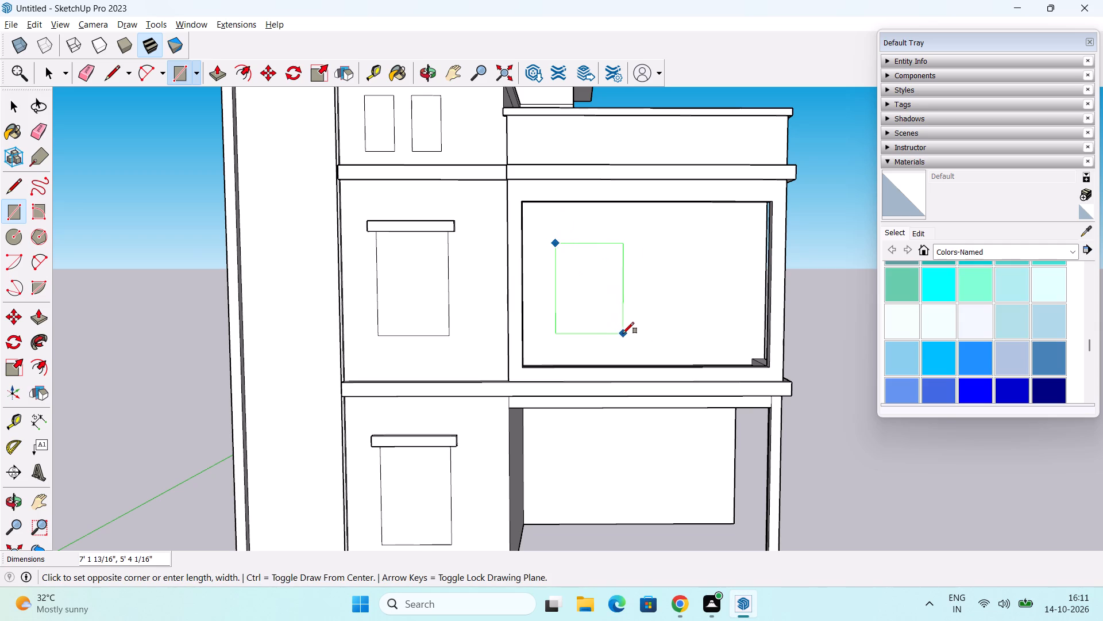
pyautogui.click(623, 336)
pyautogui.moveTo(680, 338); pyautogui.dragTo(584, 395, button='middle')
pyautogui.moveTo(635, 401); pyautogui.dragTo(627, 402, button='middle')
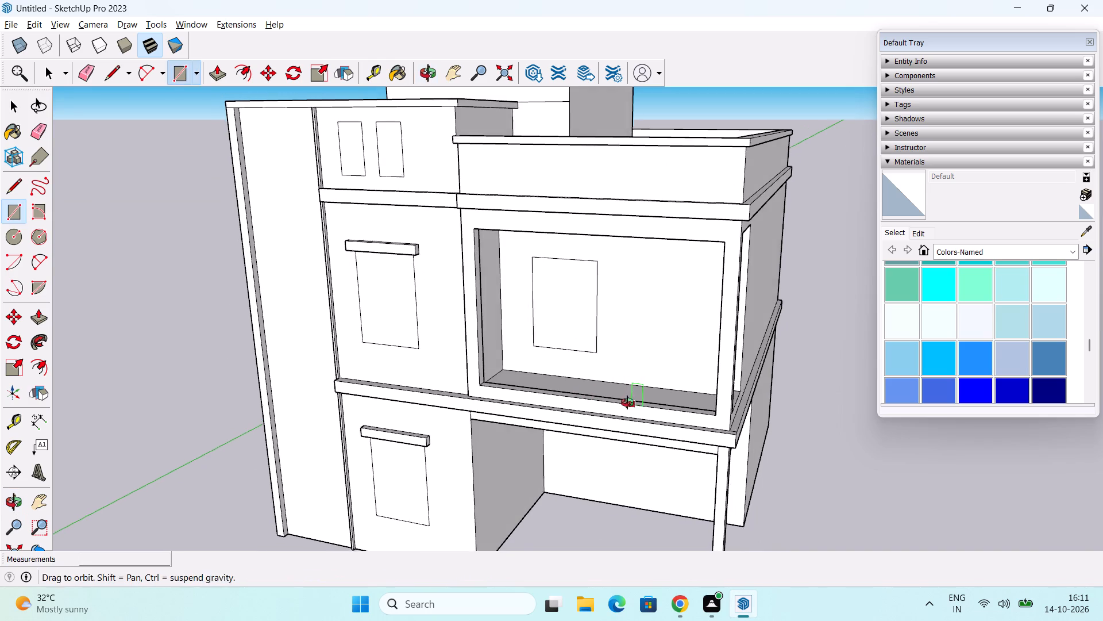
# Draw a door rectangle about 4'6" wide by 9'8" high beside the window outline on the first-floor recess's back wall, rising from its floor.
pyautogui.moveTo(627, 402); pyautogui.dragTo(626, 402, button='middle')
pyautogui.moveTo(639, 393); pyautogui.dragTo(676, 379, button='middle')
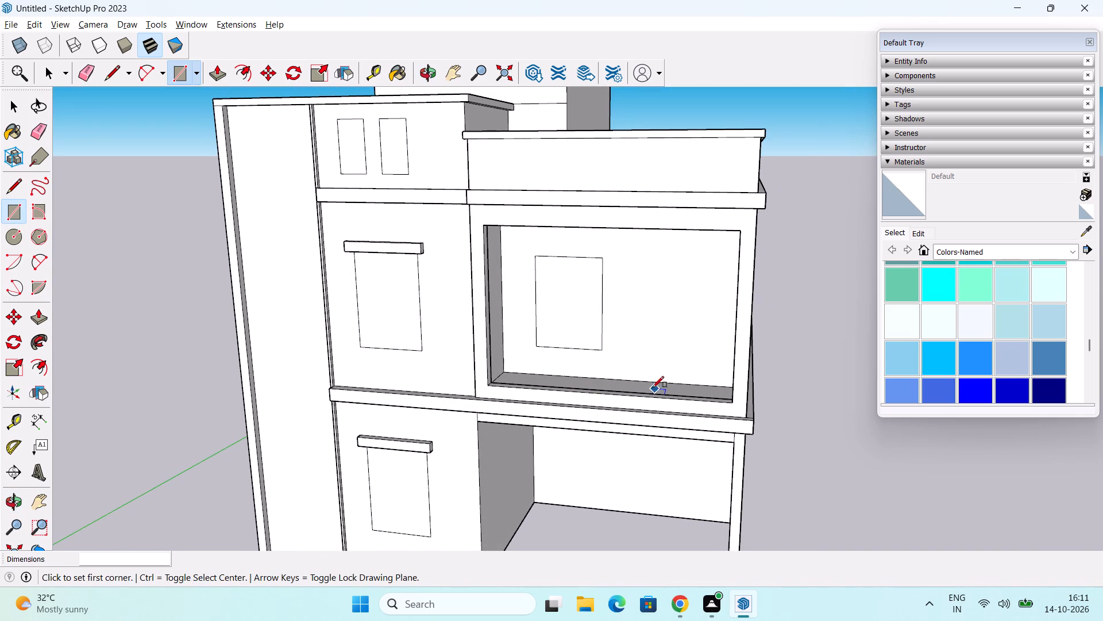
pyautogui.moveTo(649, 378); pyautogui.dragTo(650, 372)
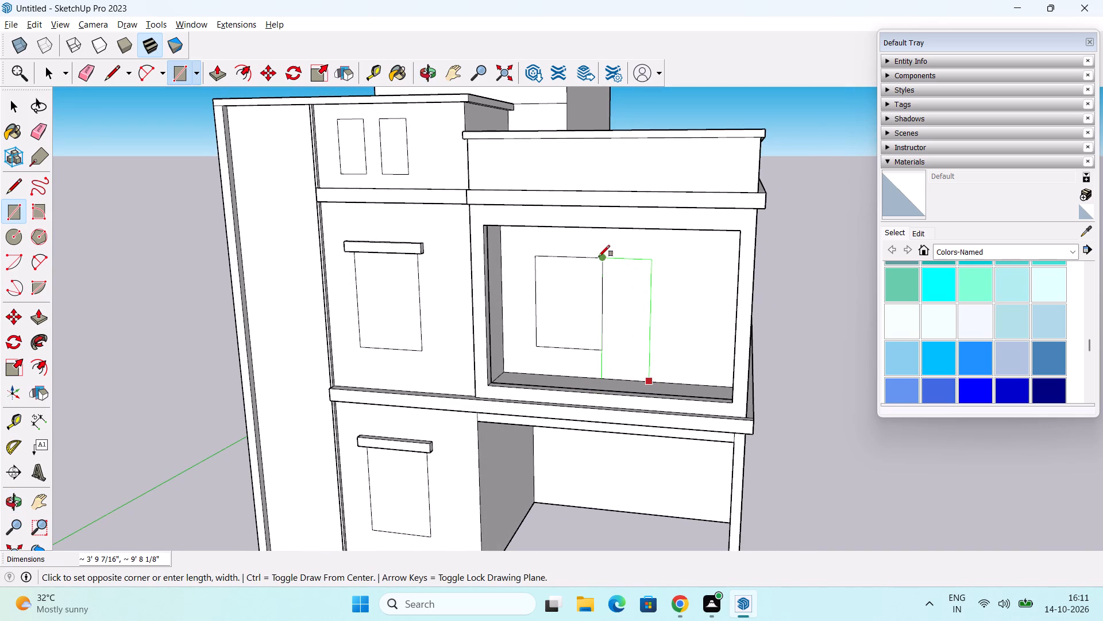
pyautogui.click(711, 271)
# Draw an upright rectangle on the back wall of the ground-floor recess, starting just below the ceiling near the inner side wall.
pyautogui.keyDown('shift'); pyautogui.moveTo(653, 422); pyautogui.dragTo(677, 333, button='middle'); pyautogui.keyUp('shift')
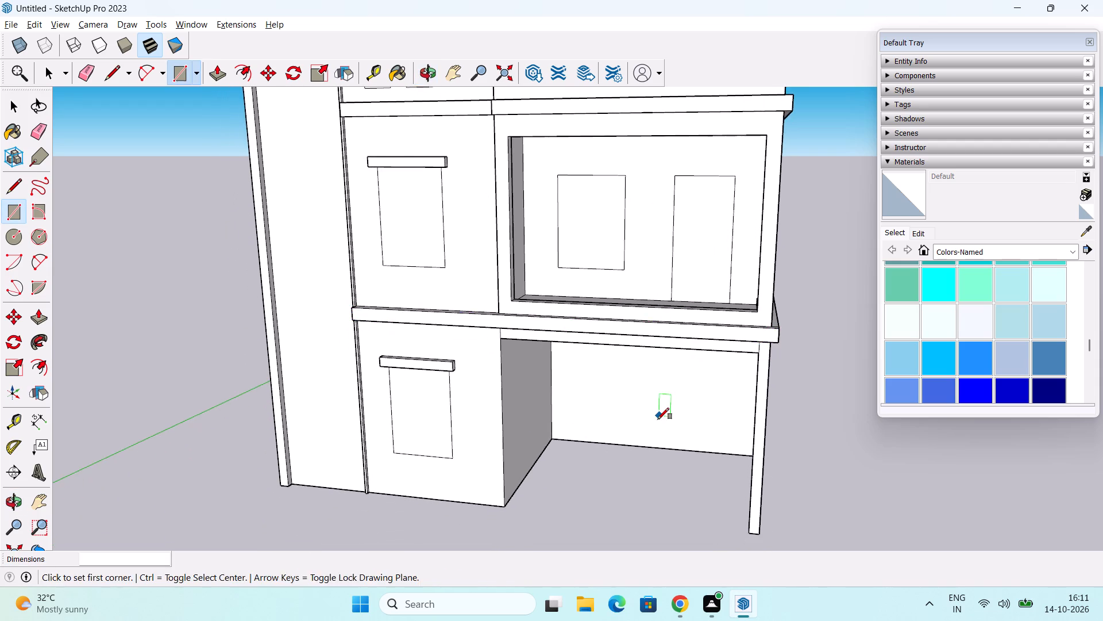
pyautogui.moveTo(660, 417); pyautogui.dragTo(695, 334, button='middle')
pyautogui.moveTo(640, 479); pyautogui.dragTo(609, 483, button='middle')
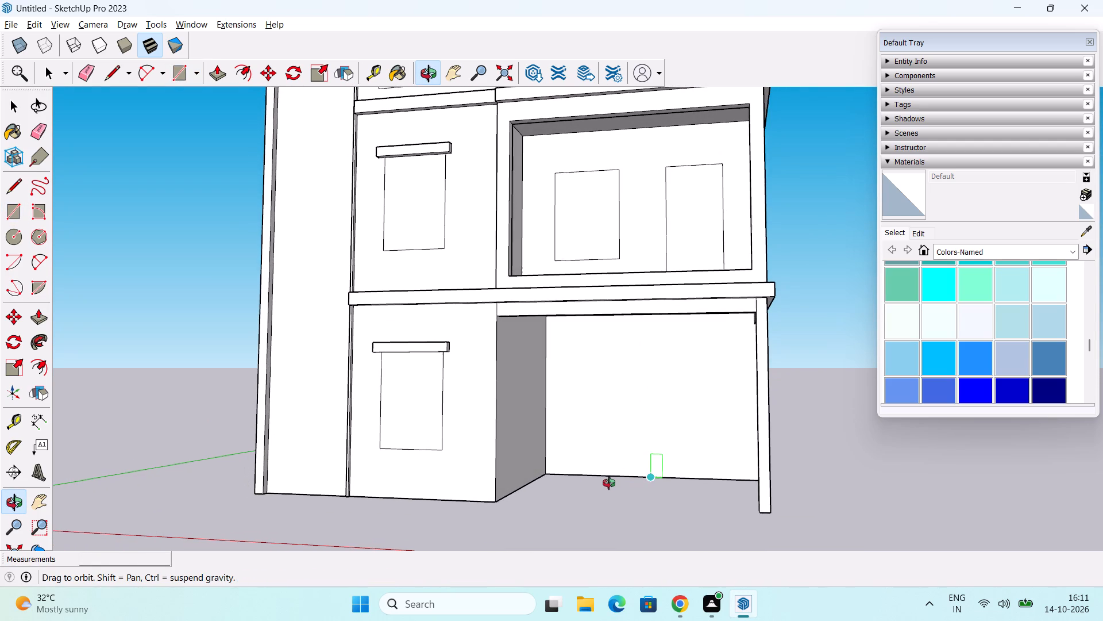
pyautogui.moveTo(609, 483); pyautogui.dragTo(611, 478, button='middle')
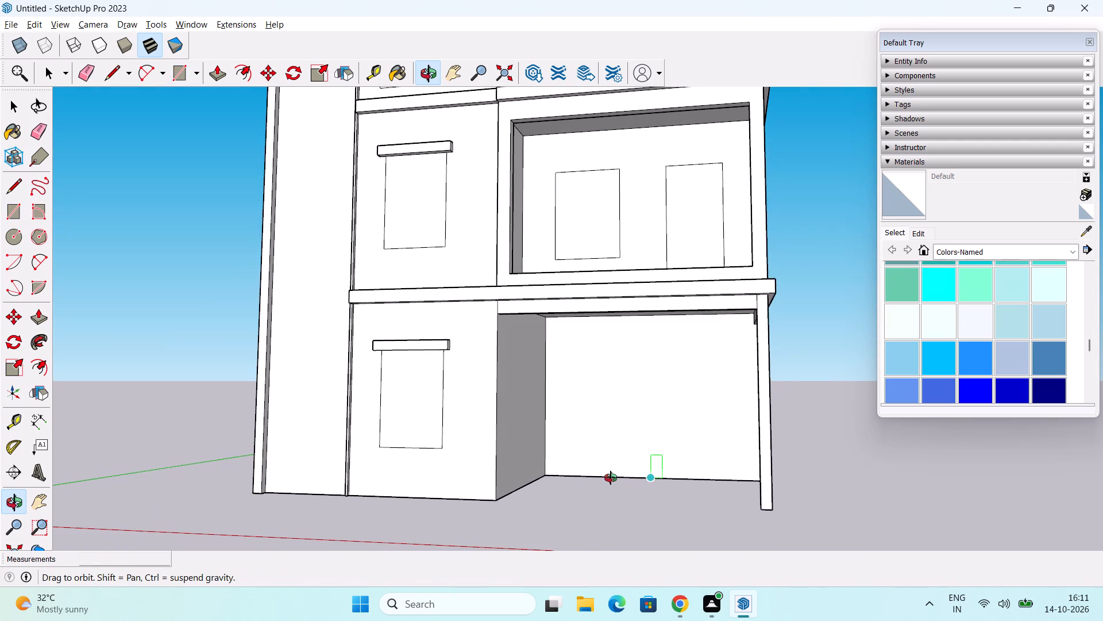
pyautogui.moveTo(611, 478); pyautogui.dragTo(627, 473, button='middle')
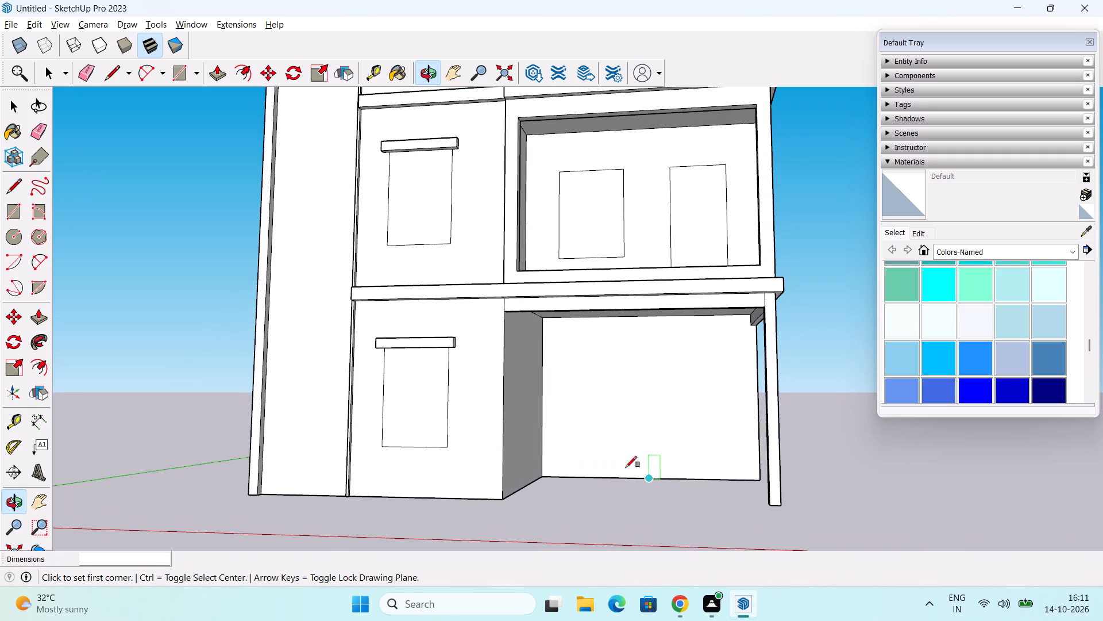
pyautogui.click(575, 335)
pyautogui.moveTo(653, 448); pyautogui.dragTo(612, 458, button='middle')
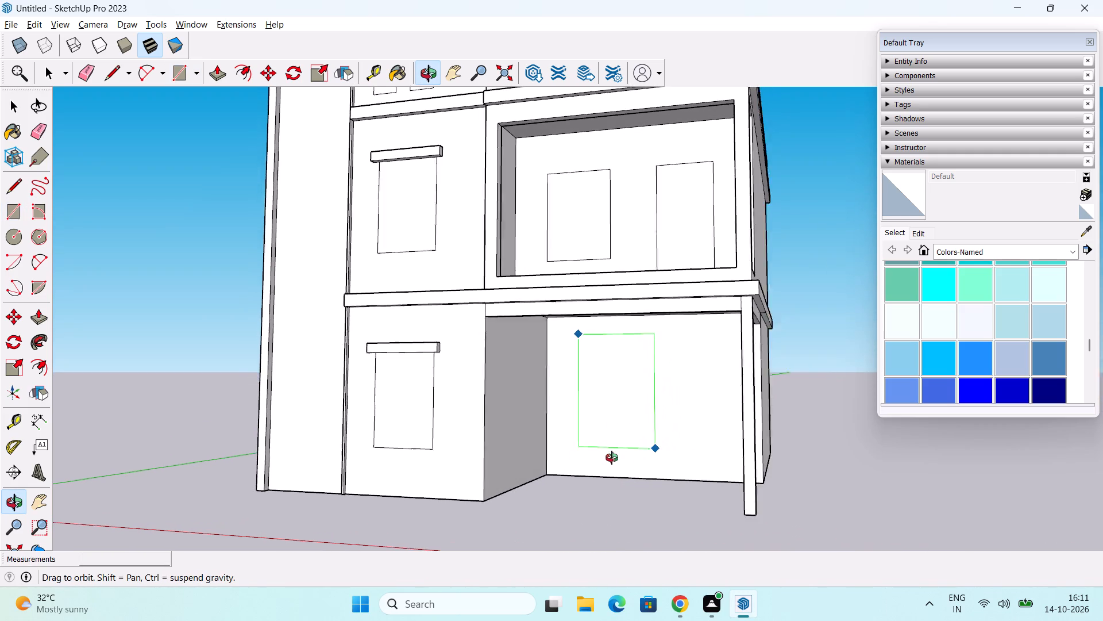
pyautogui.moveTo(612, 458); pyautogui.dragTo(599, 462, button='middle')
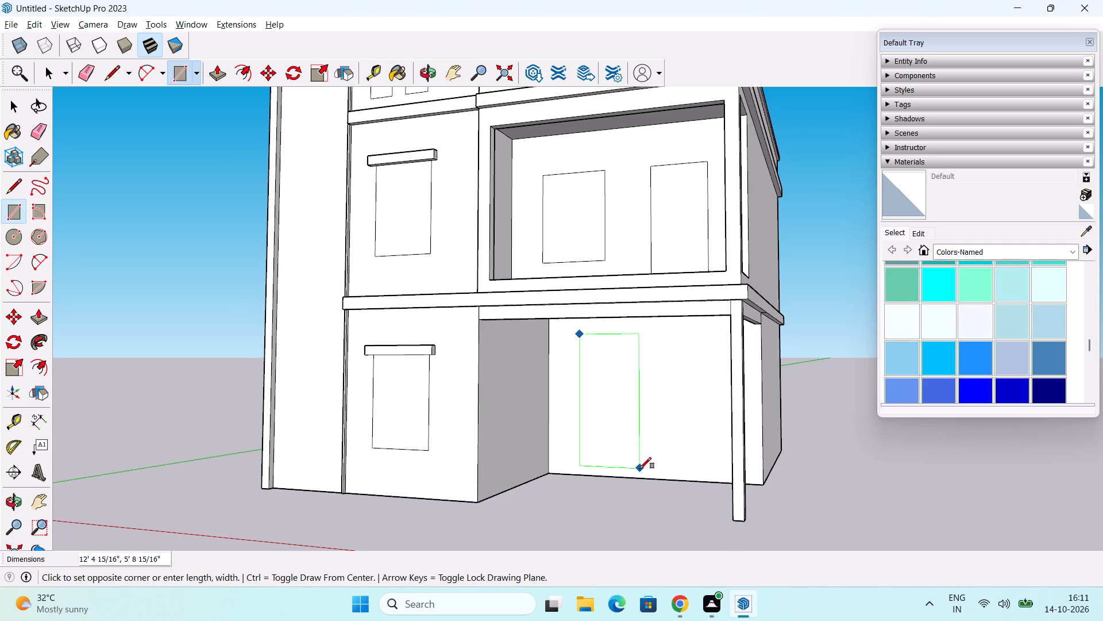
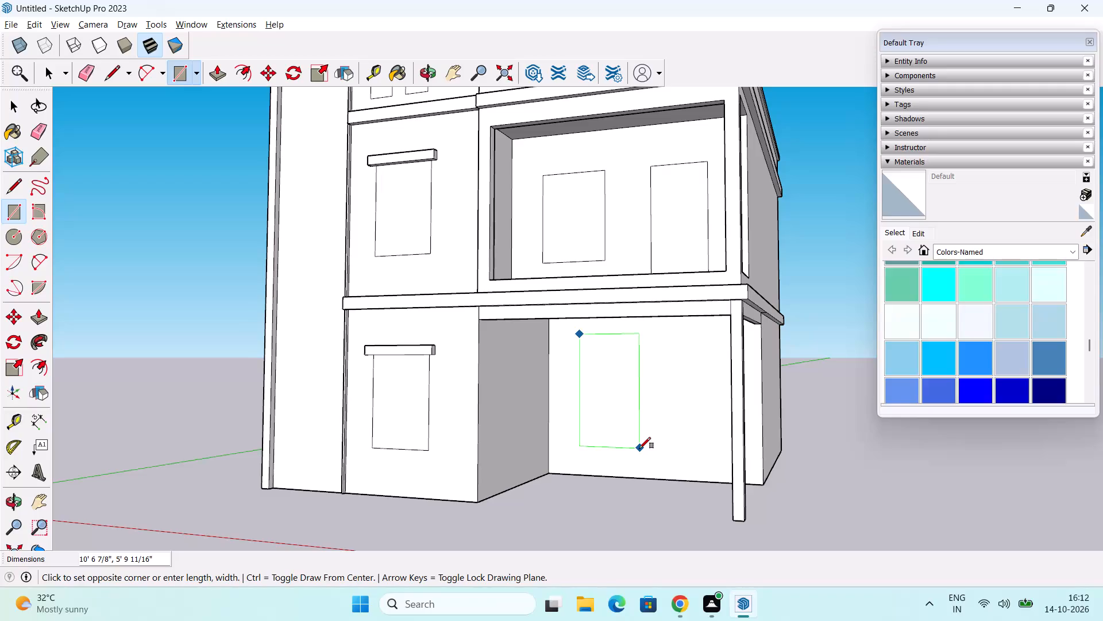
# Complete the upright rectangle, about 10' 4" by 5' 9", on the recessed ground-floor wall behind the porch column.
pyautogui.click(639, 446)
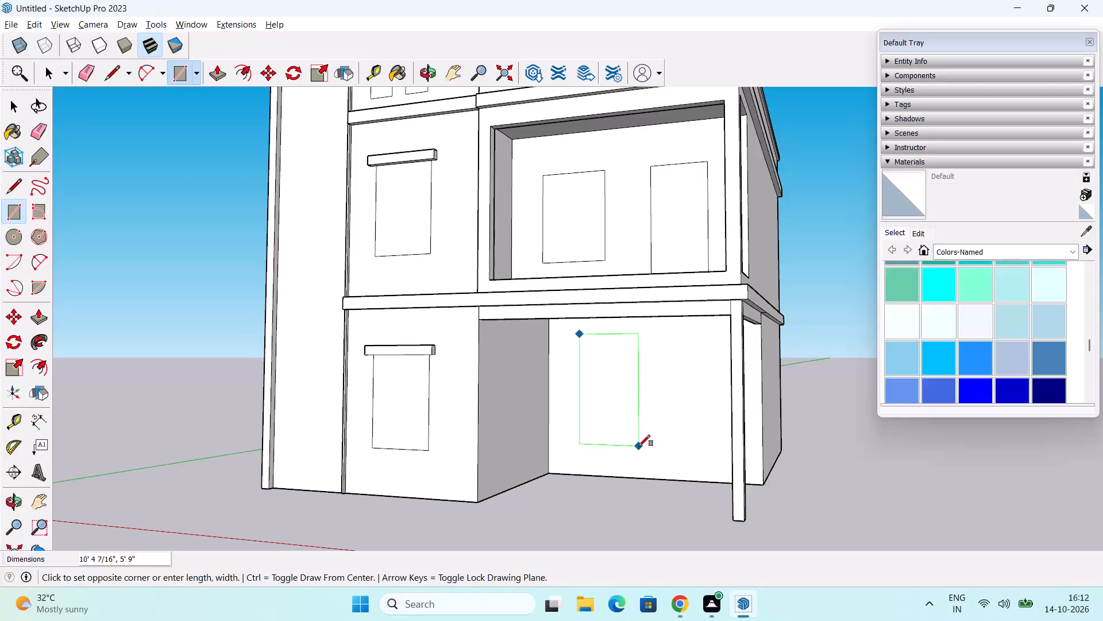
pyautogui.moveTo(676, 473); pyautogui.dragTo(634, 489, button='middle')
pyautogui.press('space')
# Paint the window face on the balcony's back wall with the 0134_DimGray material.
pyautogui.moveTo(633, 441); pyautogui.dragTo(617, 474, button='middle')
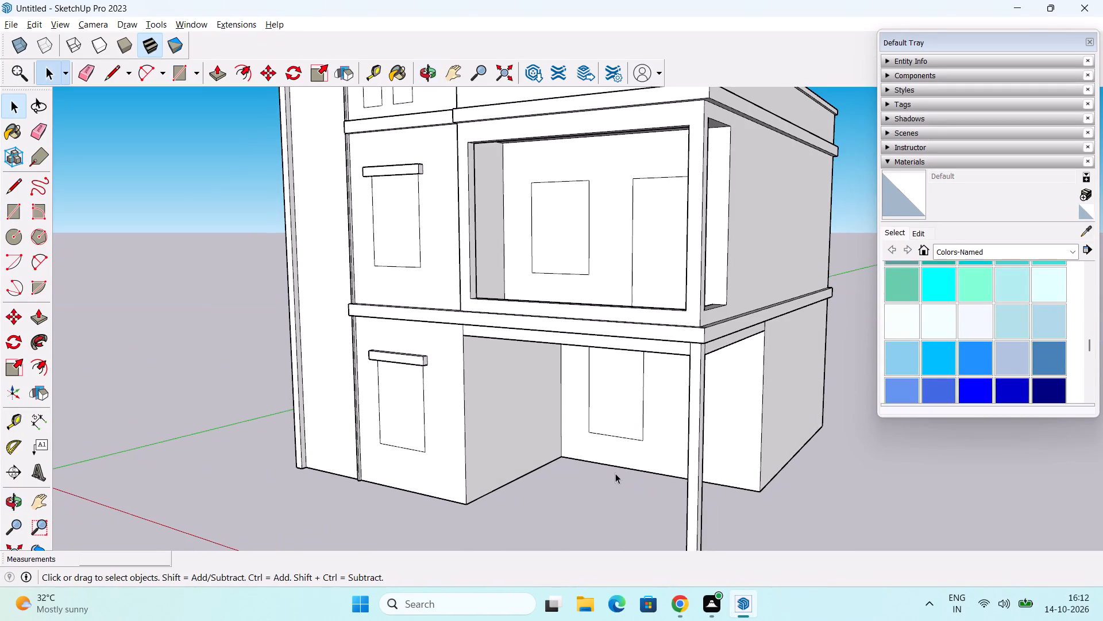
pyautogui.keyDown('shift'); pyautogui.moveTo(615, 473); pyautogui.dragTo(605, 513, button='middle'); pyautogui.keyUp('shift')
pyautogui.scroll(1, 608, 488)
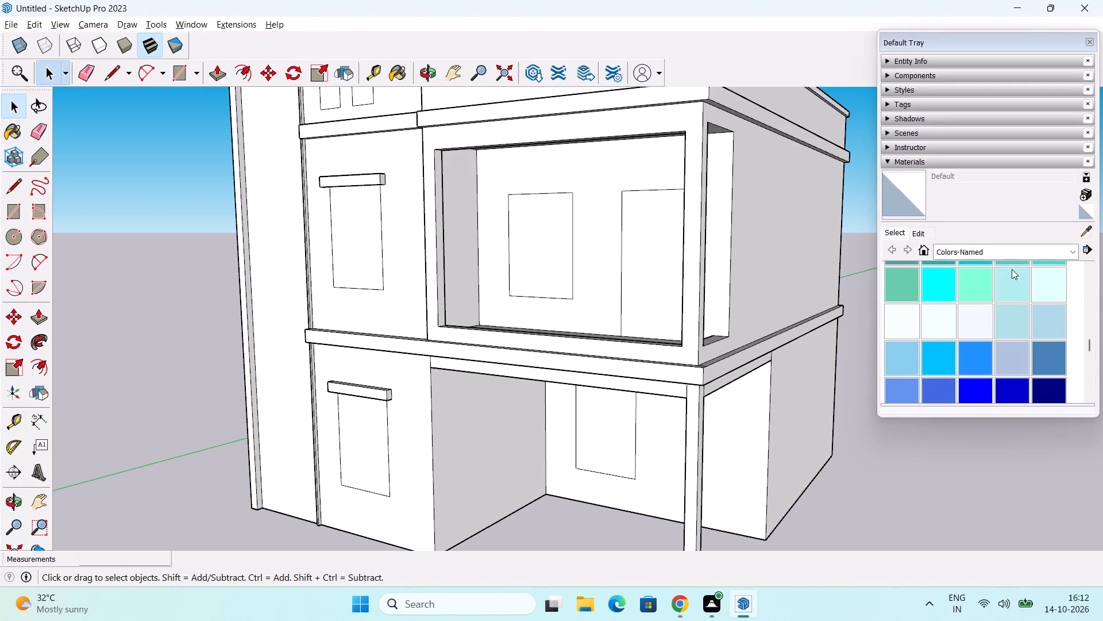
pyautogui.scroll(-2, 1084, 358)
pyautogui.scroll(-2, 1027, 359)
pyautogui.scroll(1, 1028, 359)
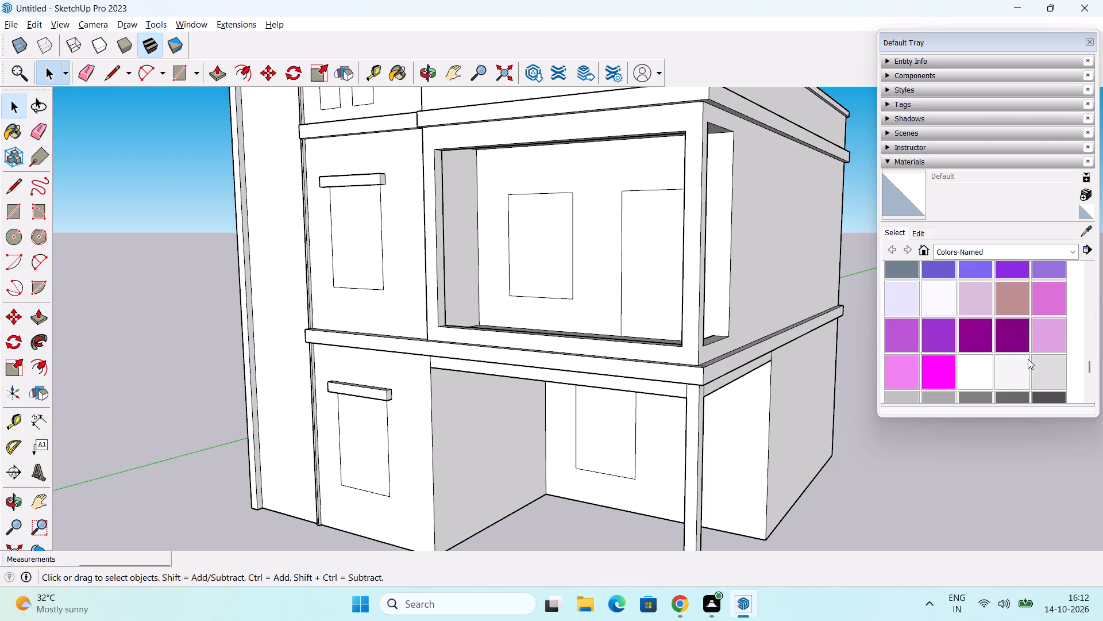
pyautogui.scroll(-2, 1028, 359)
pyautogui.click(1014, 280)
pyautogui.click(546, 263)
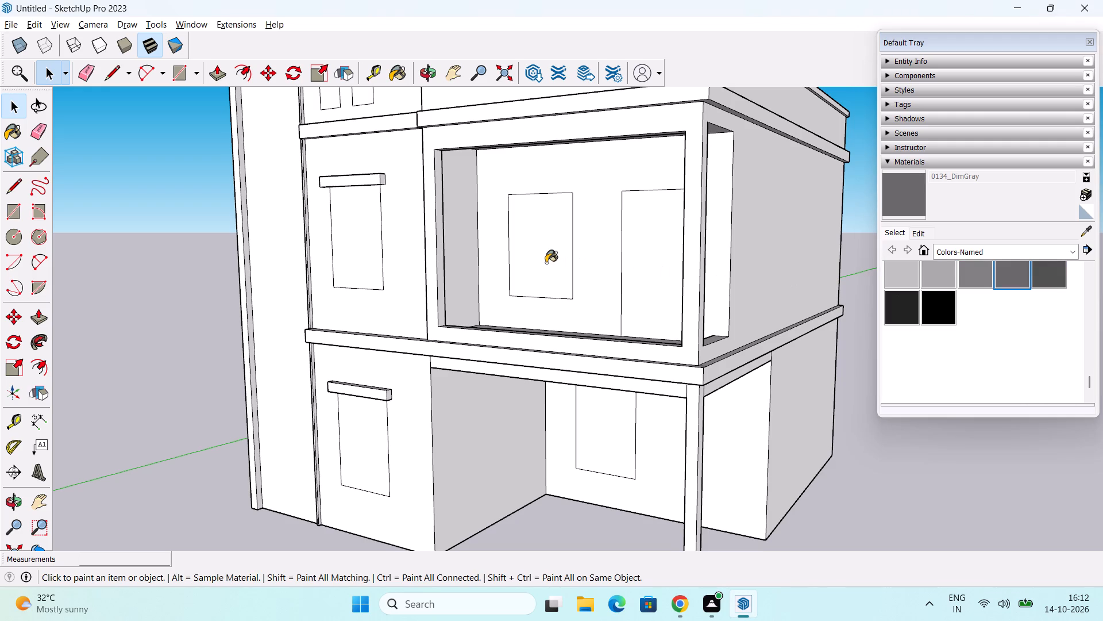
# Paint the two canopied windows and the two small top-floor windows with 0134_DimGray.
pyautogui.keyDown('shift'); pyautogui.moveTo(562, 273); pyautogui.dragTo(739, 328, button='middle'); pyautogui.keyUp('shift')
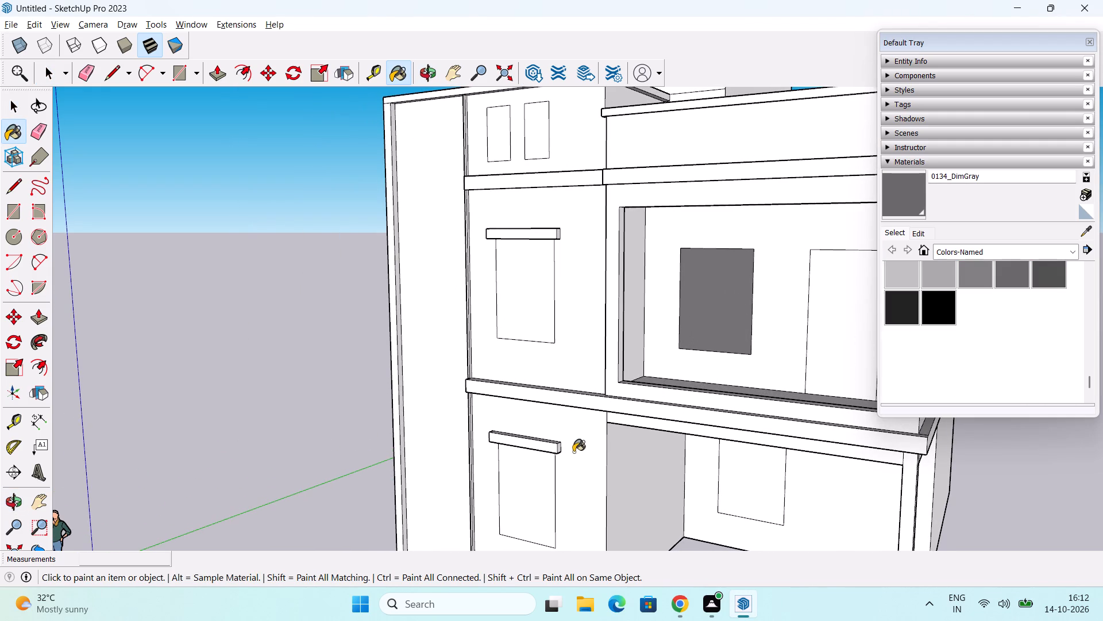
pyautogui.moveTo(531, 480); pyautogui.dragTo(534, 470)
pyautogui.click(531, 306)
pyautogui.keyDown('shift'); pyautogui.moveTo(540, 271); pyautogui.dragTo(636, 440, button='middle'); pyautogui.keyUp('shift')
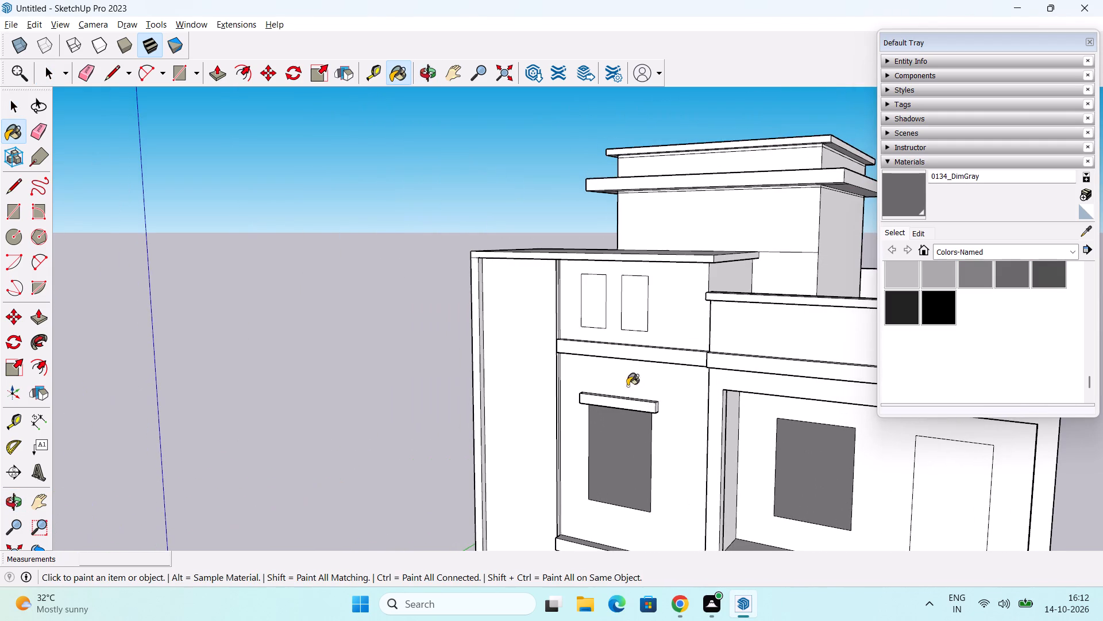
pyautogui.click(590, 308)
pyautogui.click(638, 306)
pyautogui.scroll(-2, 672, 339)
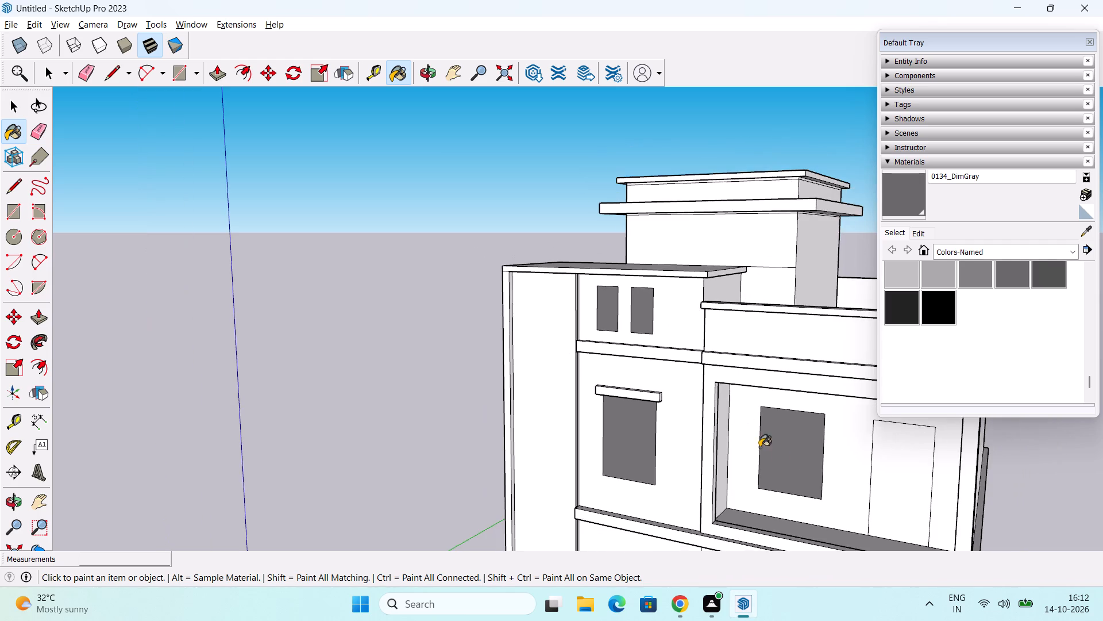
pyautogui.keyDown('shift'); pyautogui.moveTo(788, 473); pyautogui.dragTo(650, 373, button='middle'); pyautogui.keyUp('shift')
pyautogui.moveTo(627, 382); pyautogui.dragTo(612, 384, button='middle')
pyautogui.press('space')
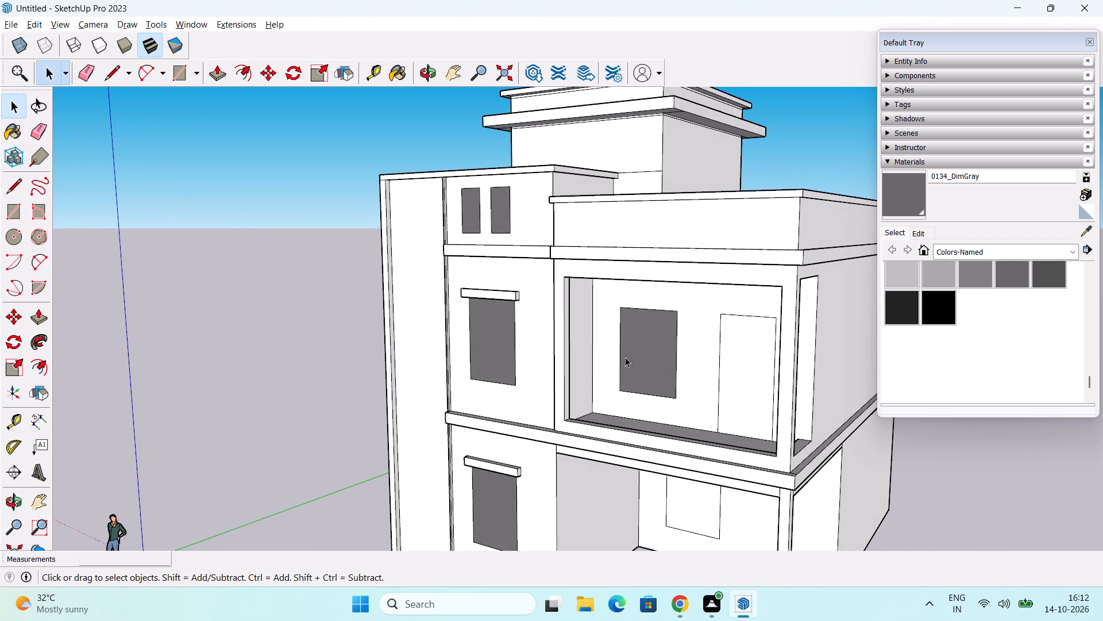
# Recess the small top-floor window nearest the building's outer edge 3" into the wall with Push/Pull.
pyautogui.press('p')
pyautogui.click(470, 205)
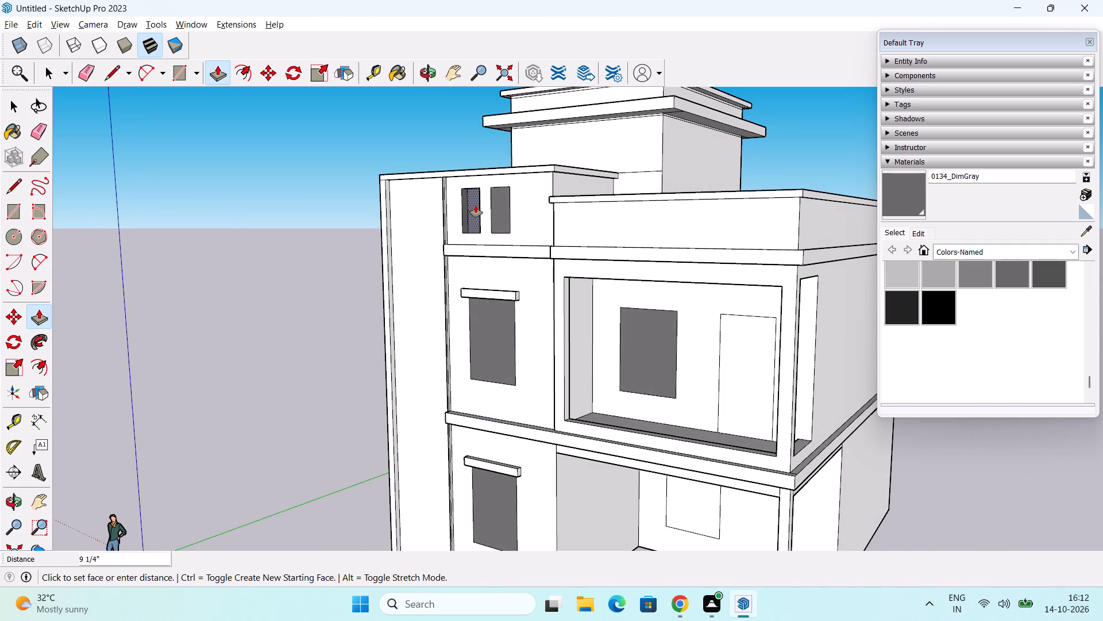
pyautogui.press('3')
pyautogui.keyDown('shift'); pyautogui.click(476, 205); pyautogui.keyUp('shift')
pyautogui.hotkey('shift', '"')
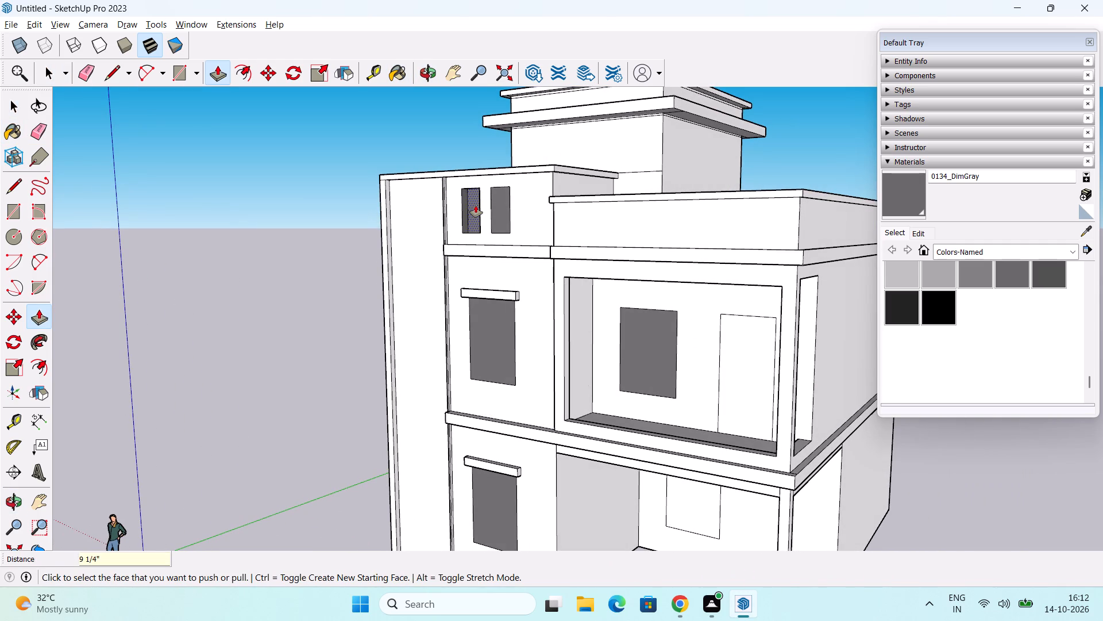
pyautogui.press('Return')
pyautogui.press('3')
pyautogui.hotkey('shift', '"')
pyautogui.press('Return')
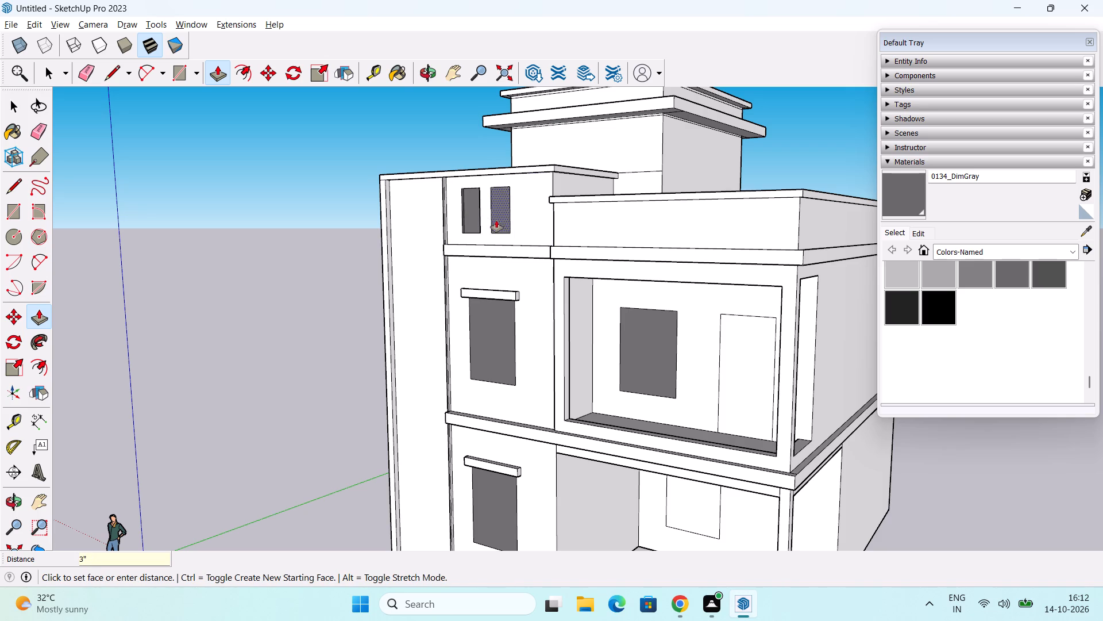
# Repeat the 3" recess on the other small window, both canopied windows, the balcony window and door, and the porch wall opening.
pyautogui.doubleClick(501, 218)
pyautogui.doubleClick(492, 330)
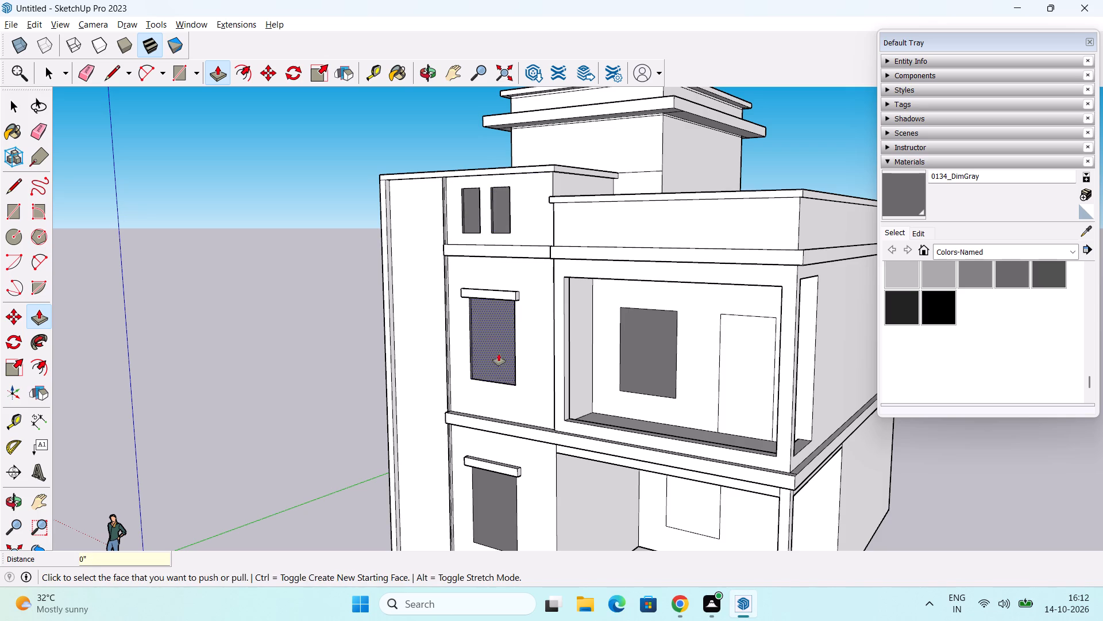
pyautogui.keyDown('shift'); pyautogui.moveTo(505, 381); pyautogui.dragTo(523, 250, button='middle'); pyautogui.keyUp('shift')
pyautogui.doubleClick(515, 374)
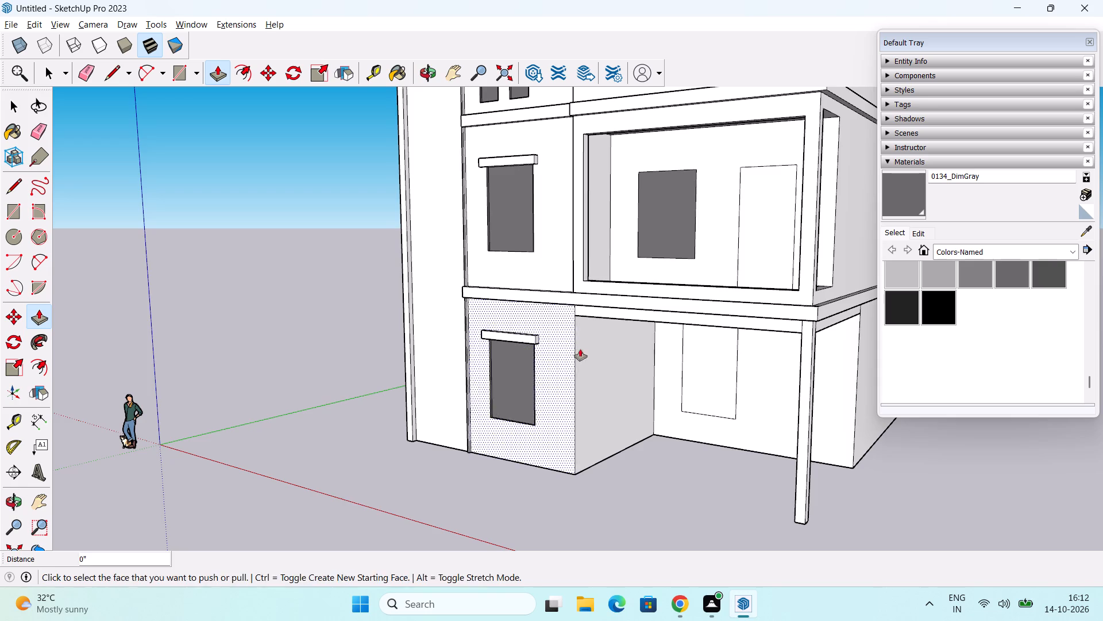
pyautogui.moveTo(650, 320); pyautogui.dragTo(596, 361, button='middle')
pyautogui.doubleClick(618, 273)
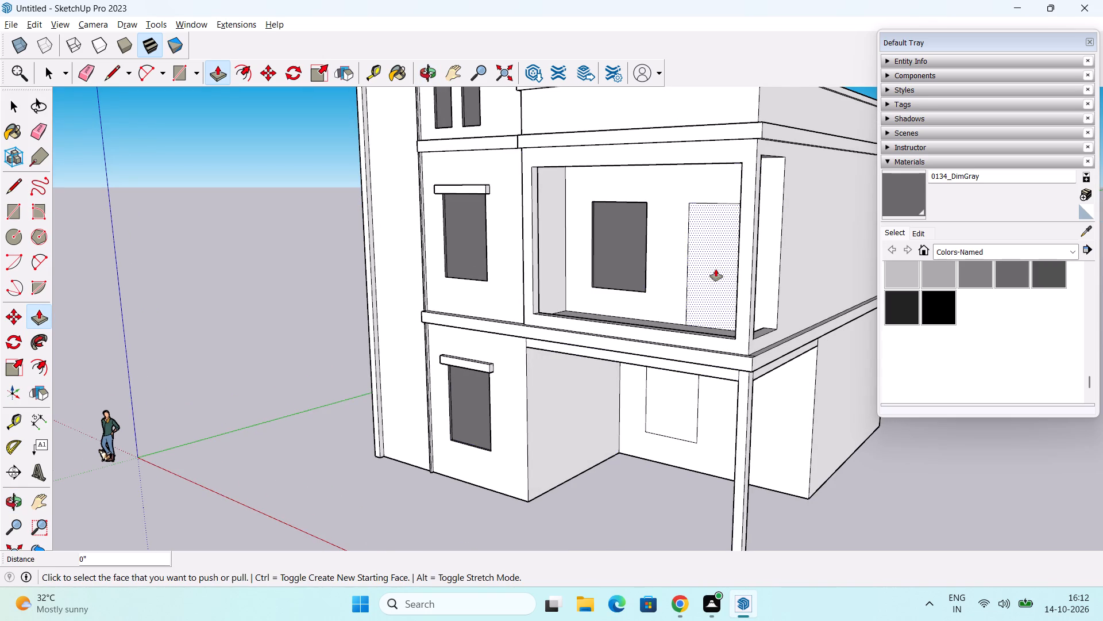
pyautogui.doubleClick(711, 273)
pyautogui.doubleClick(679, 408)
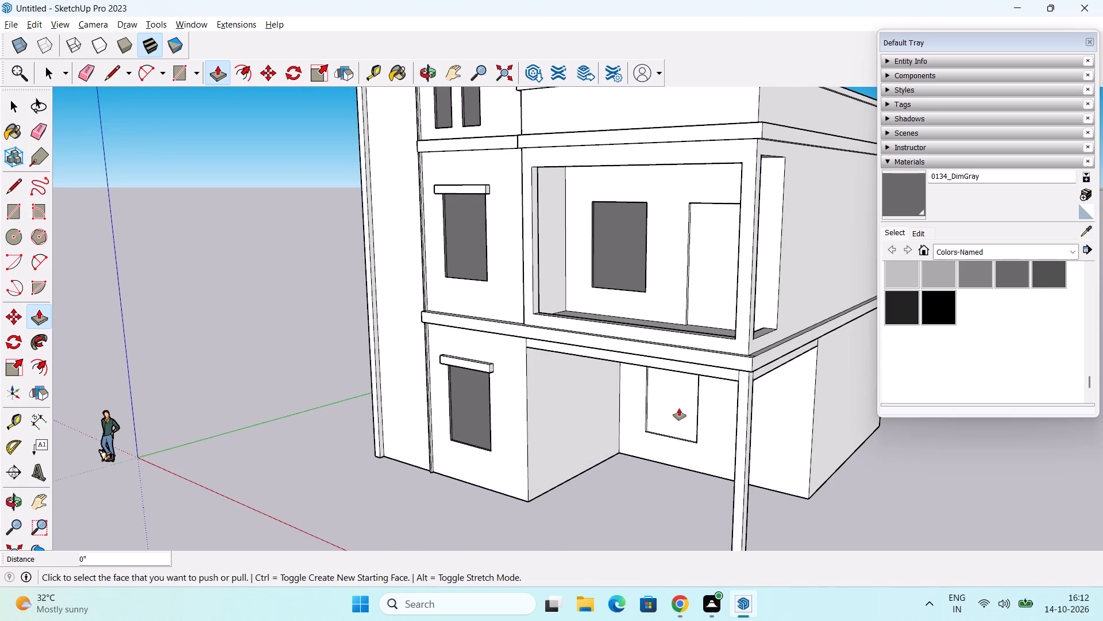
pyautogui.scroll(-1, 676, 417)
pyautogui.moveTo(677, 395); pyautogui.dragTo(804, 402, button='middle')
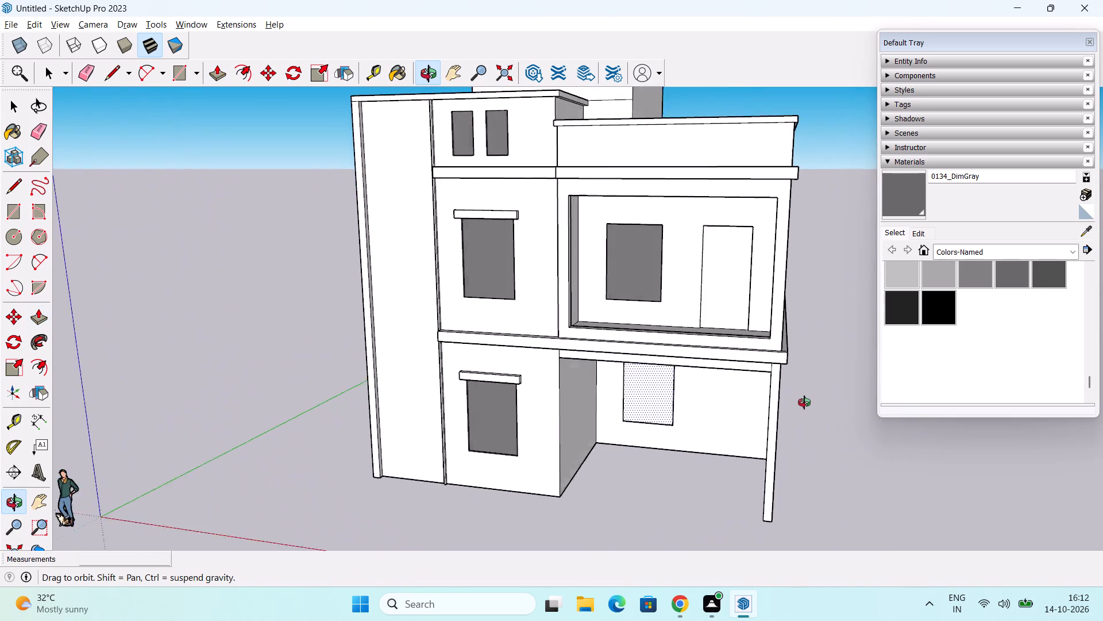
pyautogui.moveTo(804, 402); pyautogui.dragTo(798, 406, button='middle')
pyautogui.press('space')
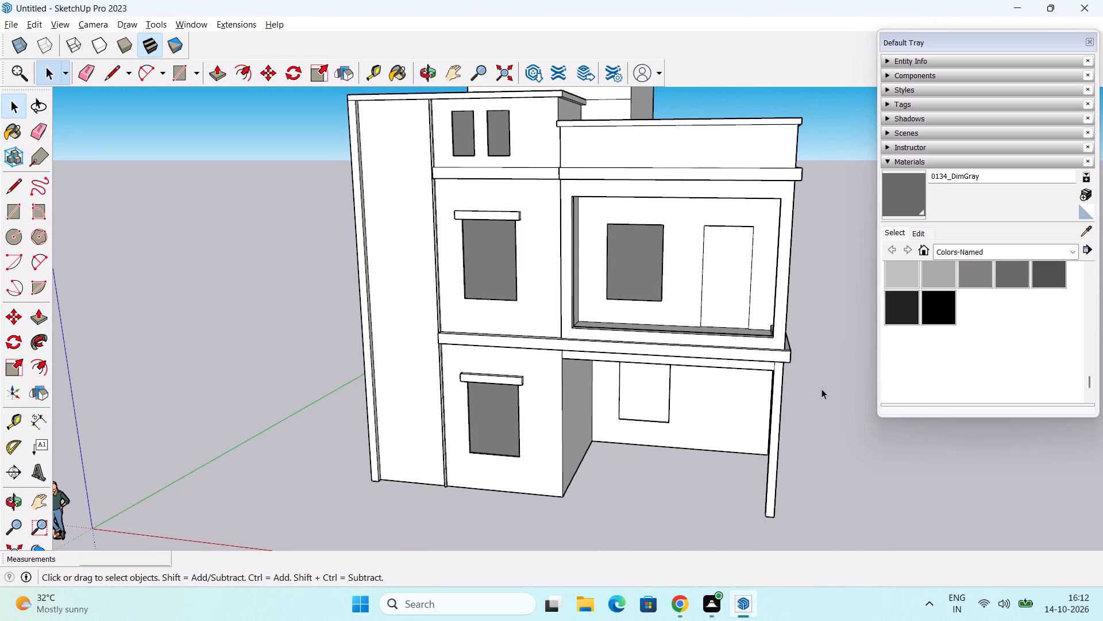
# Examine the front facade's recessed windows, balcony and porch from several angles and distances.
pyautogui.moveTo(804, 385); pyautogui.dragTo(726, 381, button='middle')
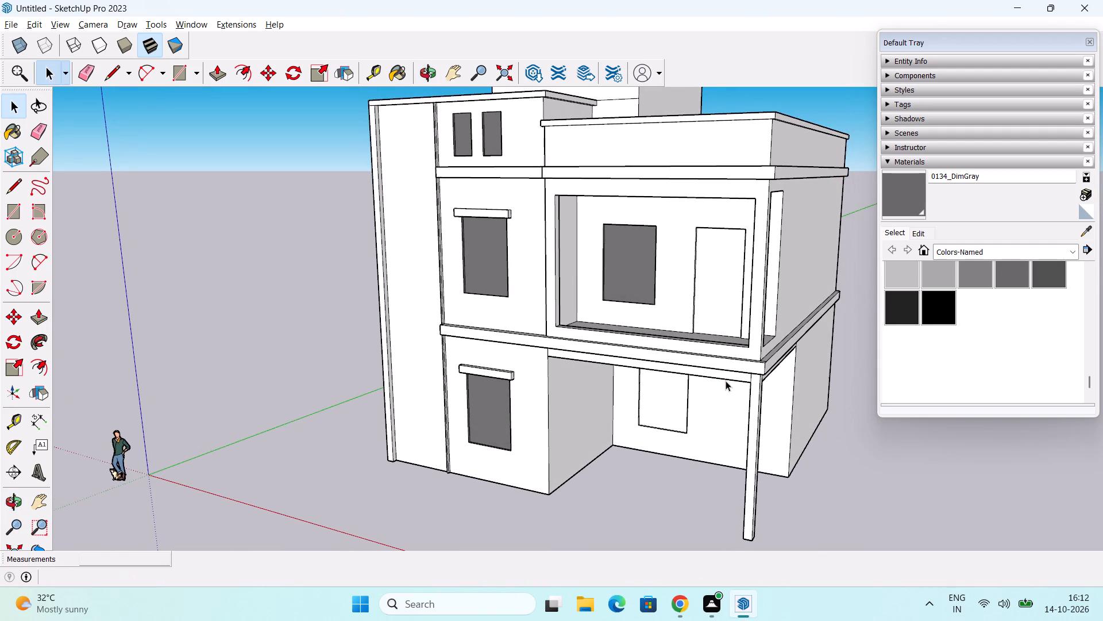
pyautogui.scroll(2, 685, 340)
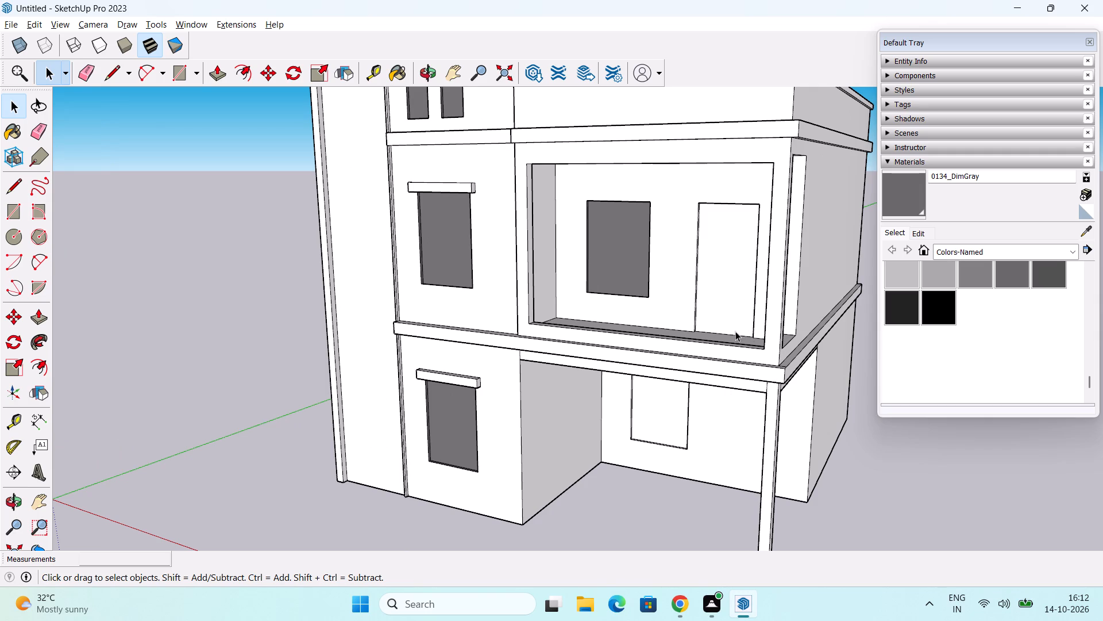
pyautogui.moveTo(618, 384); pyautogui.dragTo(632, 358, button='middle')
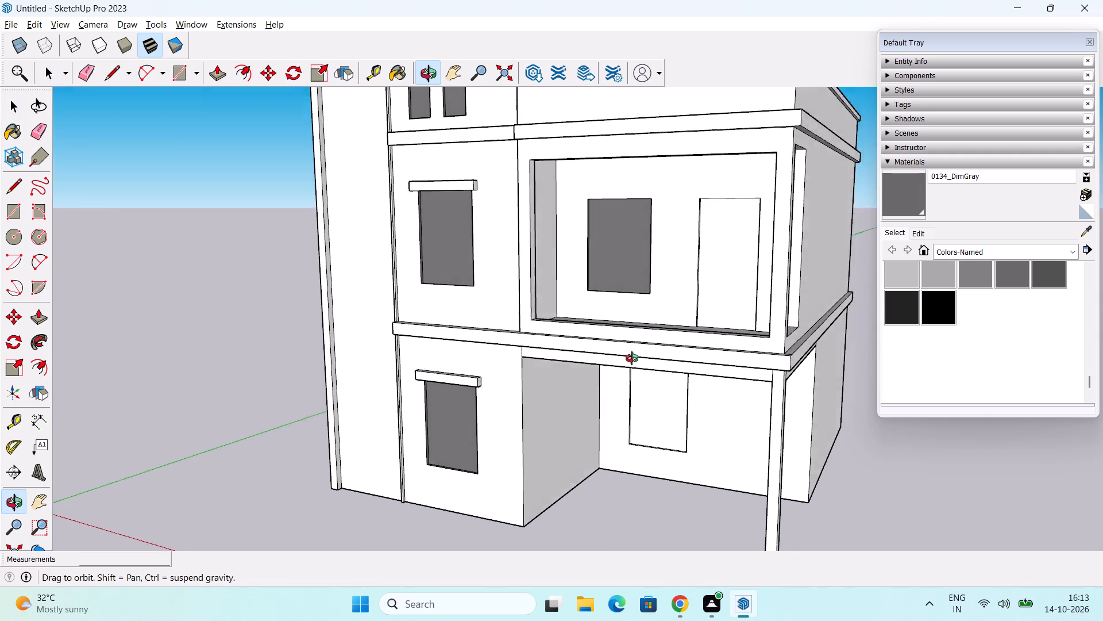
pyautogui.moveTo(632, 358); pyautogui.dragTo(633, 322, button='middle')
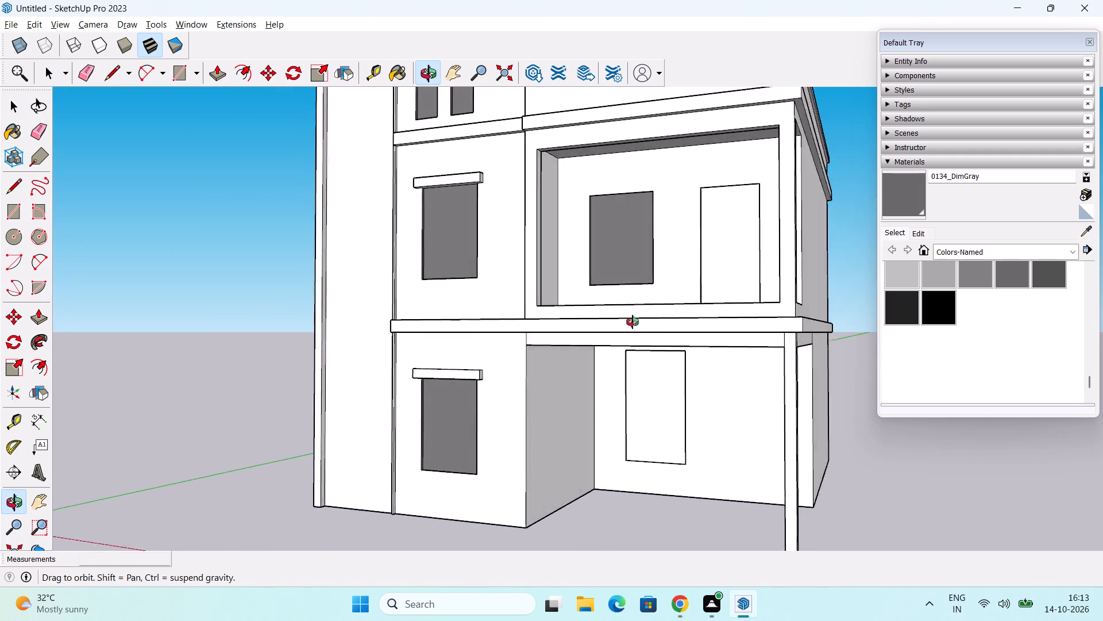
pyautogui.moveTo(633, 322); pyautogui.dragTo(585, 321, button='middle')
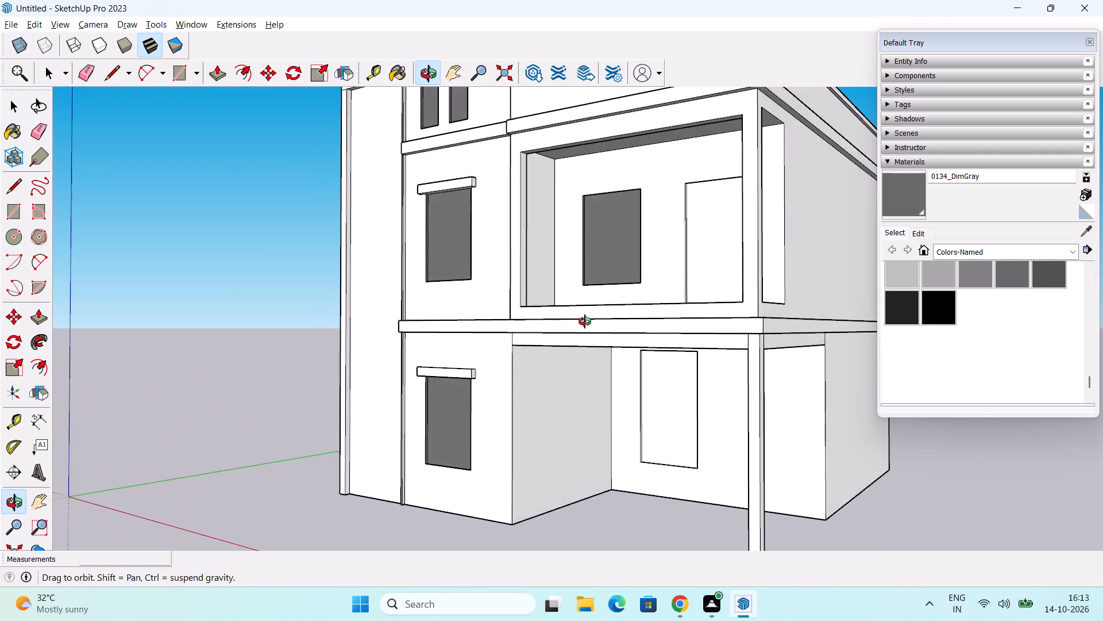
pyautogui.moveTo(585, 321); pyautogui.dragTo(642, 315, button='middle')
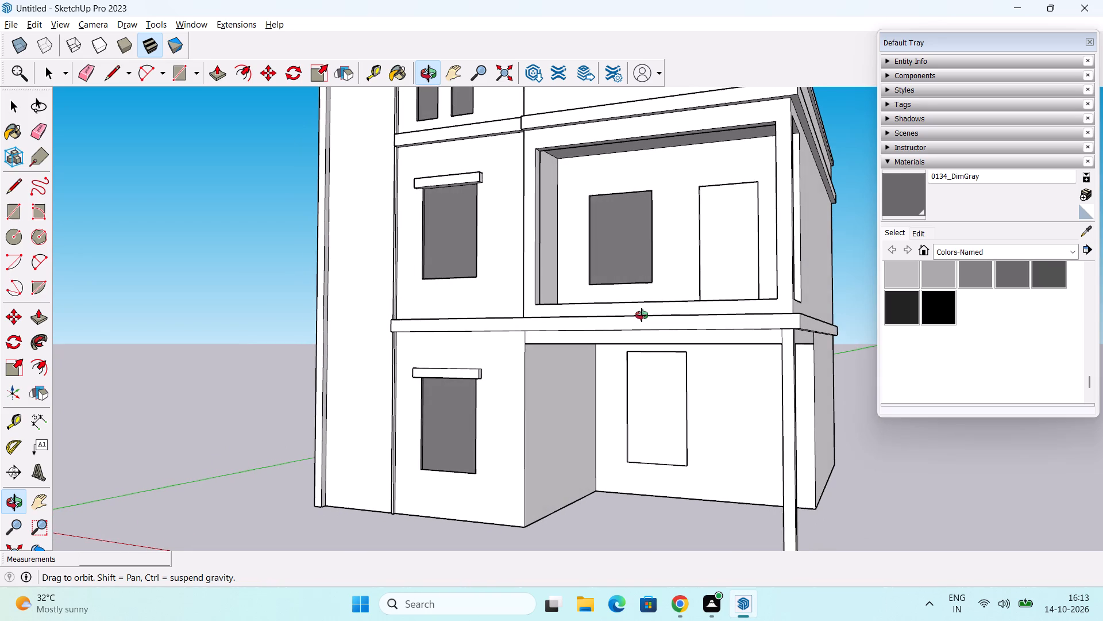
pyautogui.moveTo(642, 315); pyautogui.dragTo(655, 255, button='middle')
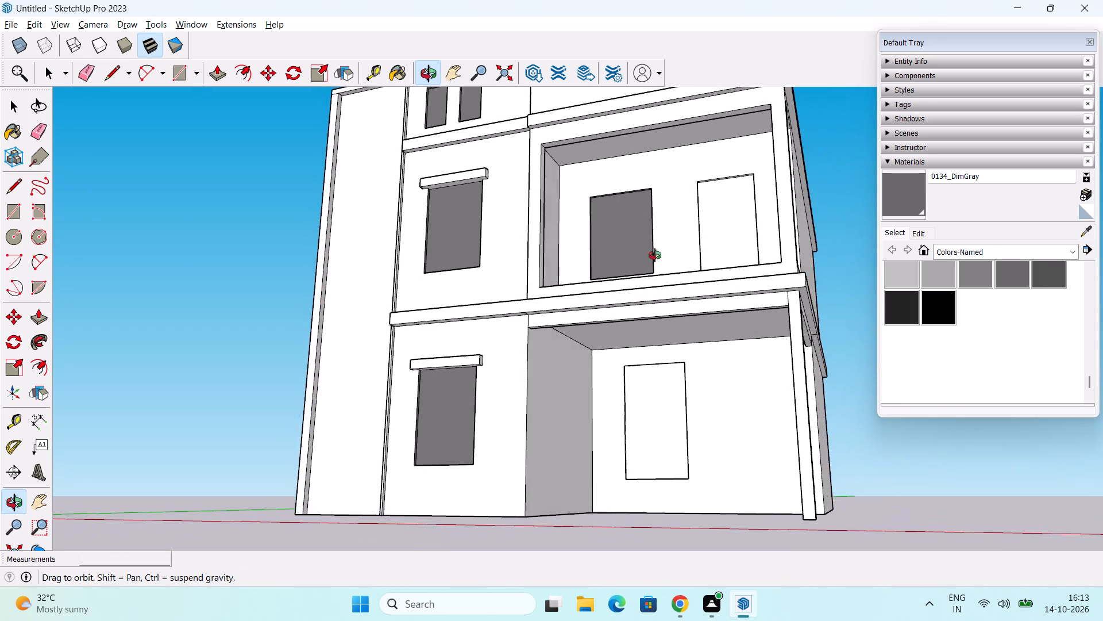
pyautogui.moveTo(655, 255); pyautogui.dragTo(236, 185, button='middle')
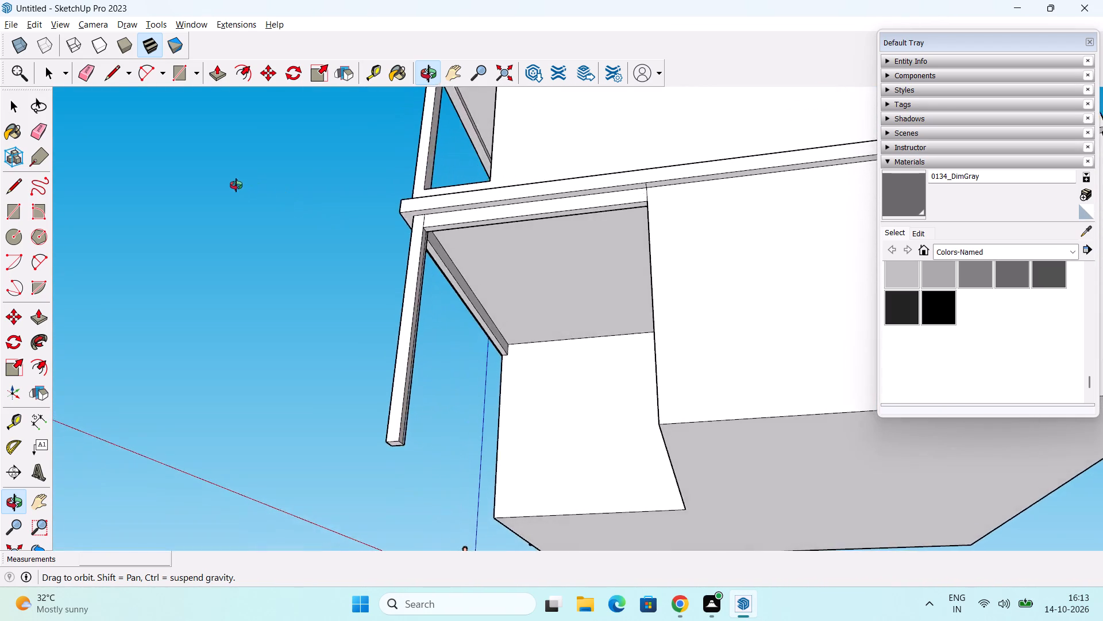
pyautogui.moveTo(236, 185); pyautogui.dragTo(572, 414, button='middle')
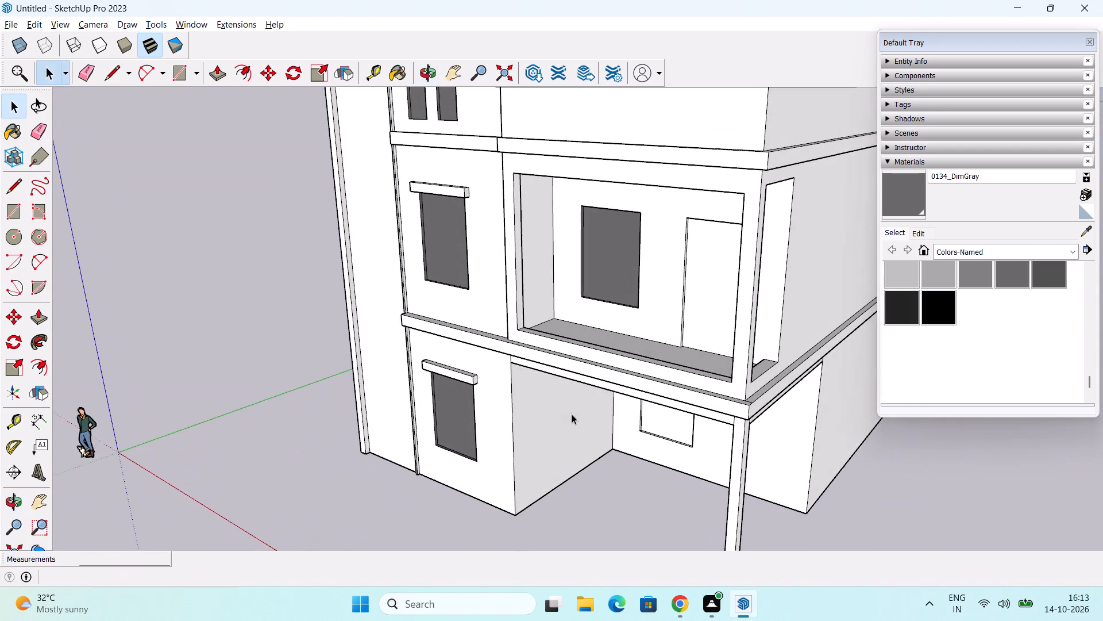
pyautogui.scroll(-2, 581, 386)
pyautogui.keyDown('shift'); pyautogui.moveTo(583, 369); pyautogui.dragTo(580, 442, button='middle'); pyautogui.keyUp('shift')
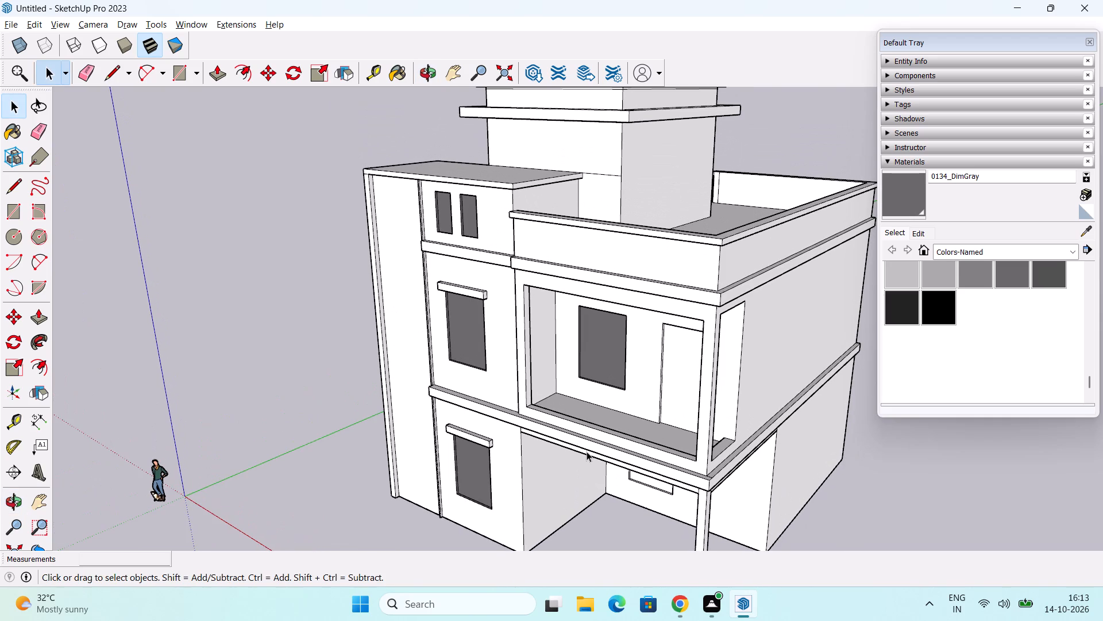
pyautogui.moveTo(606, 420); pyautogui.dragTo(599, 509, button='middle')
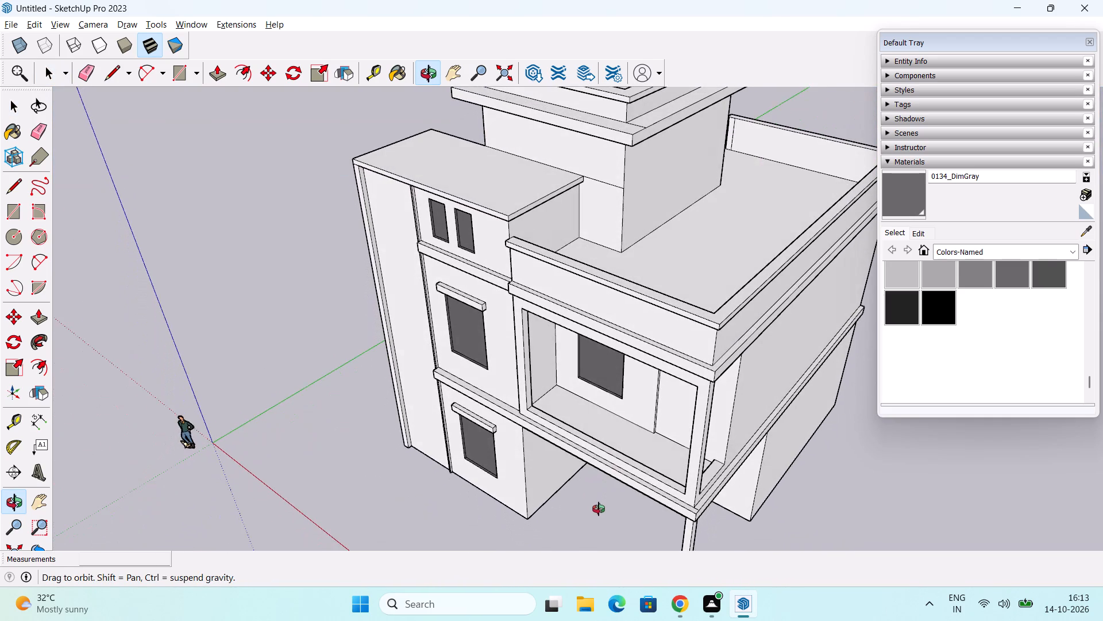
pyautogui.moveTo(599, 509); pyautogui.dragTo(604, 205, button='middle')
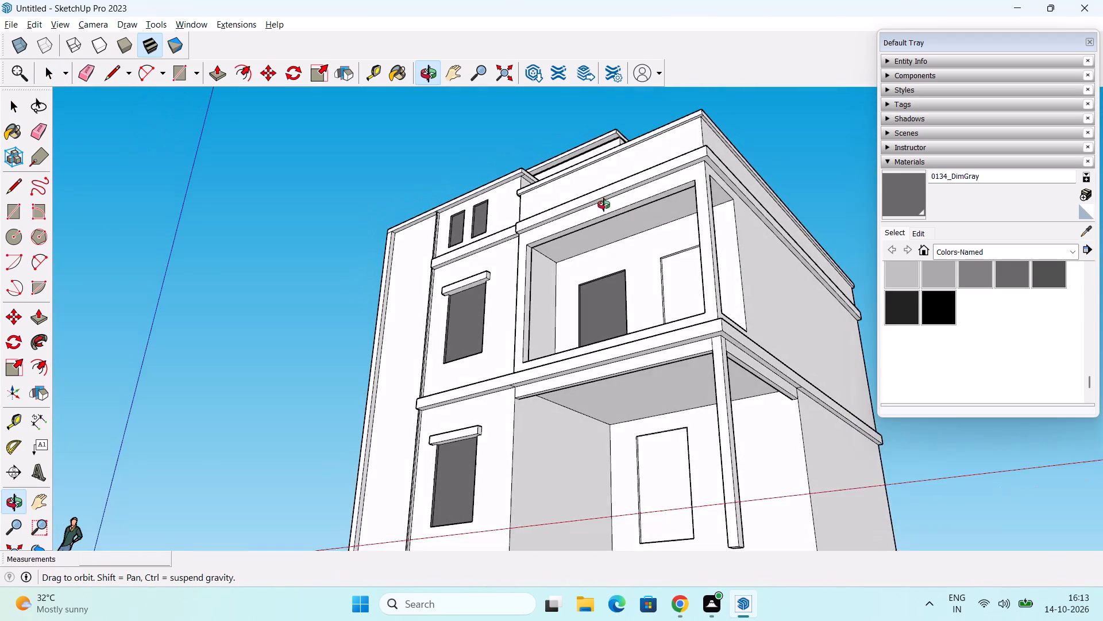
pyautogui.moveTo(604, 205); pyautogui.dragTo(595, 206, button='middle')
pyautogui.scroll(12, 525, 186)
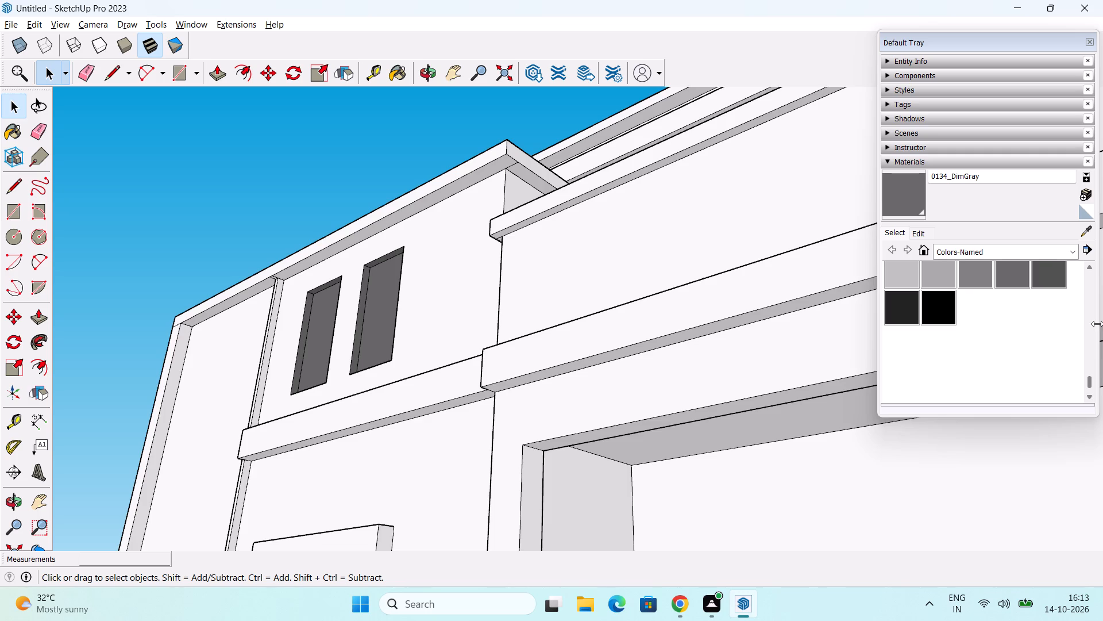
pyautogui.scroll(-3, 588, 367)
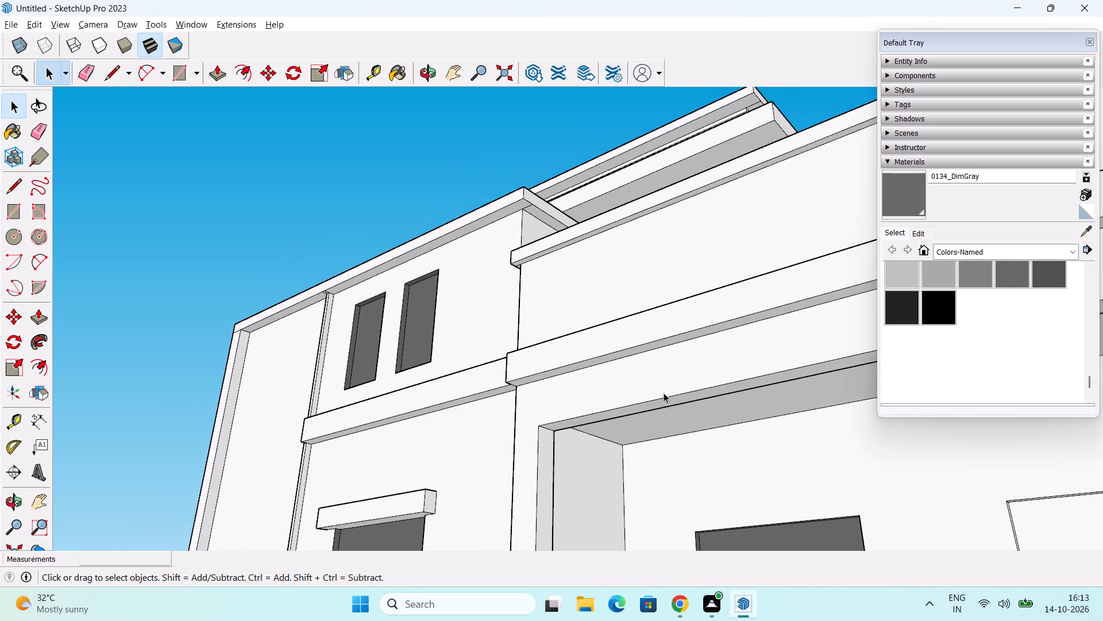
pyautogui.keyDown('shift'); pyautogui.moveTo(705, 438); pyautogui.dragTo(680, 333, button='middle'); pyautogui.keyUp('shift')
pyautogui.scroll(-3, 680, 333)
pyautogui.moveTo(651, 361); pyautogui.dragTo(719, 517, button='middle')
pyautogui.keyDown('shift'); pyautogui.moveTo(721, 517); pyautogui.dragTo(638, 346, button='middle'); pyautogui.keyUp('shift')
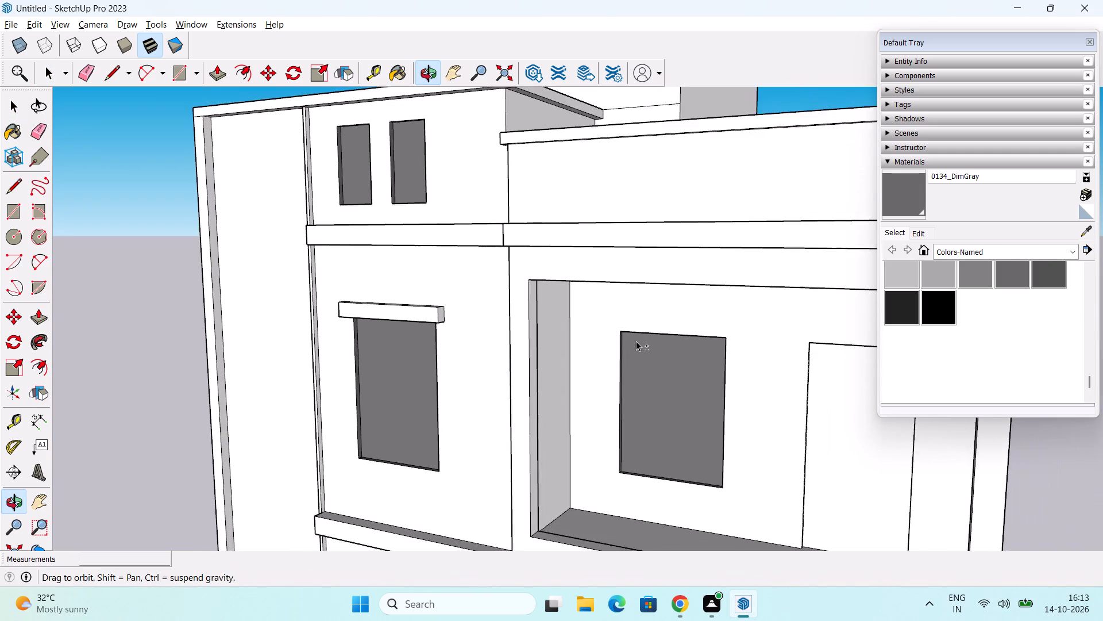
pyautogui.scroll(-3, 636, 341)
pyautogui.scroll(-3, 682, 394)
pyautogui.keyDown('shift'); pyautogui.moveTo(710, 420); pyautogui.dragTo(681, 337, button='middle'); pyautogui.keyUp('shift')
pyautogui.scroll(-1, 681, 337)
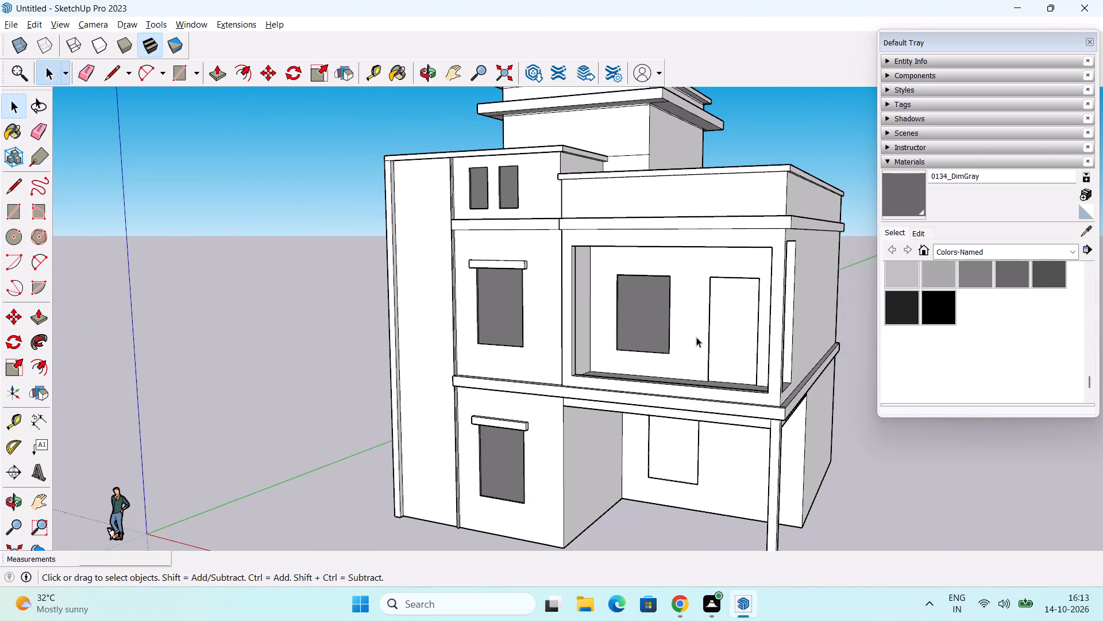
# Switch to the 3D Warehouse page in the browser and search its models for "CURTAINED WINDOWS".
pyautogui.hotkey('alt', 'Tab')
pyautogui.hotkey('alt', 'Tab')
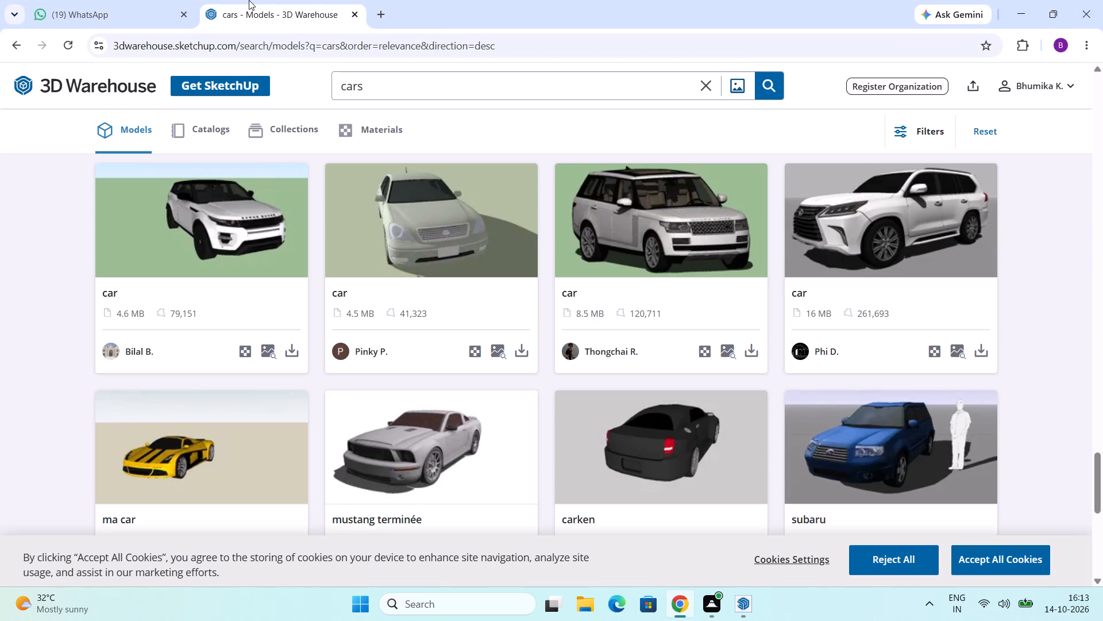
pyautogui.doubleClick(435, 92)
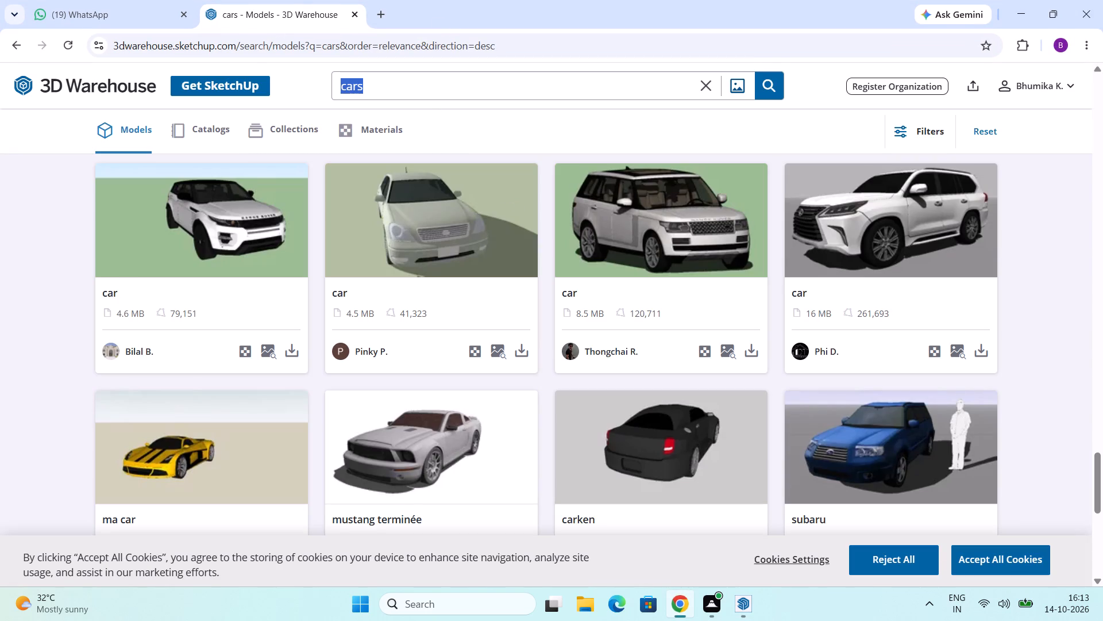
pyautogui.write('CURTAIN')
pyautogui.press('space')
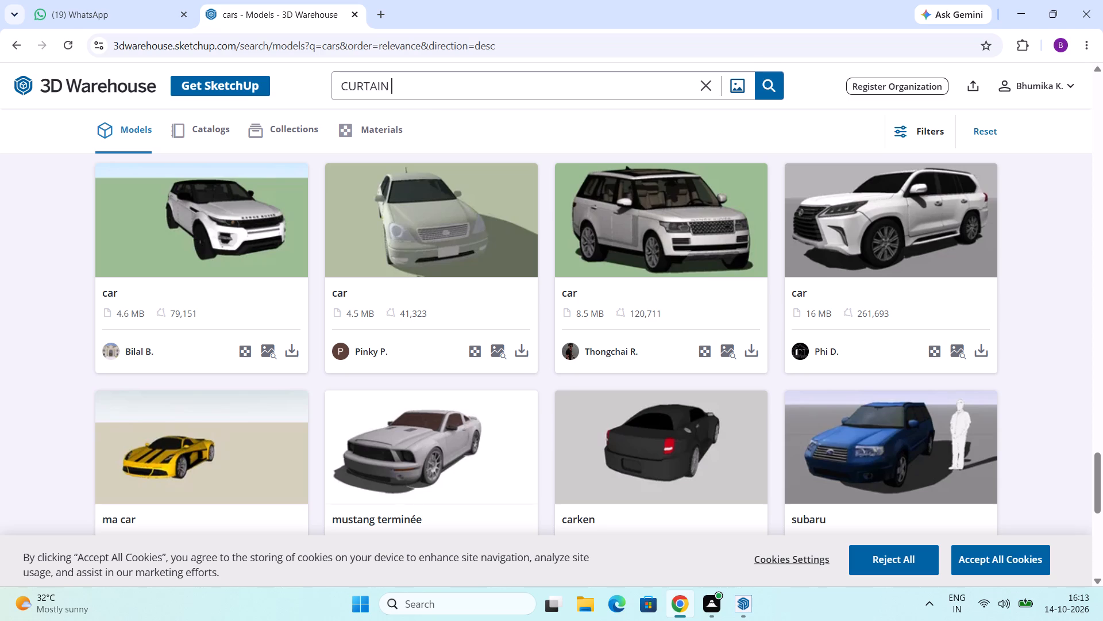
pyautogui.press('BackSpace')
pyautogui.write('ED')
pyautogui.press('space')
pyautogui.write('WINDOWS')
pyautogui.press('Return')
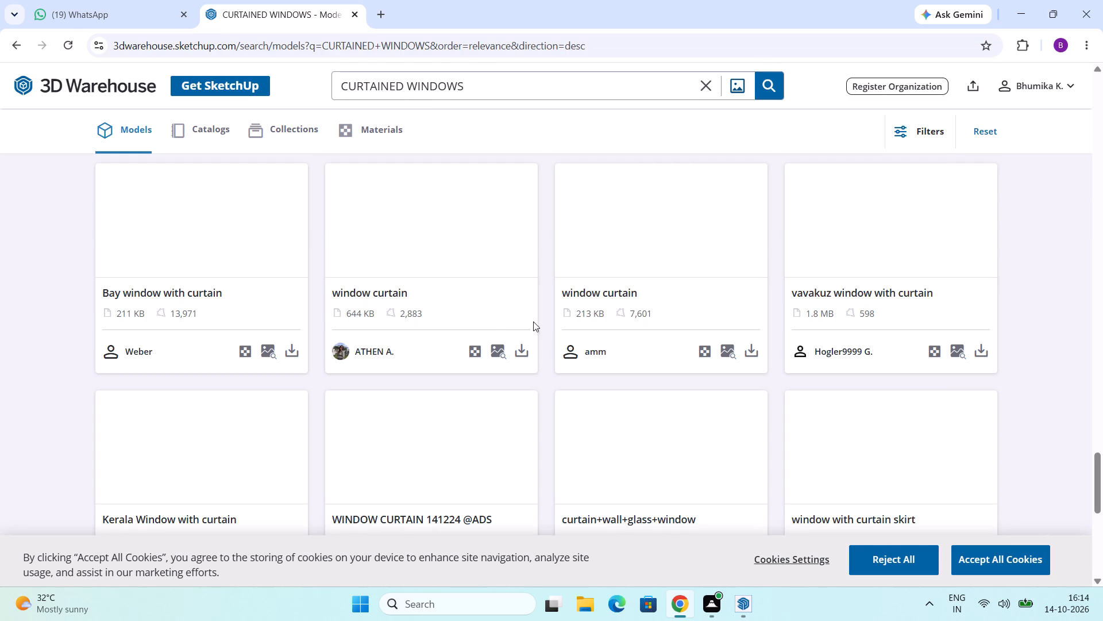
# Look through the curtained-window search results for a model that suits the house facade's windows.
pyautogui.scroll(2, 636, 304)
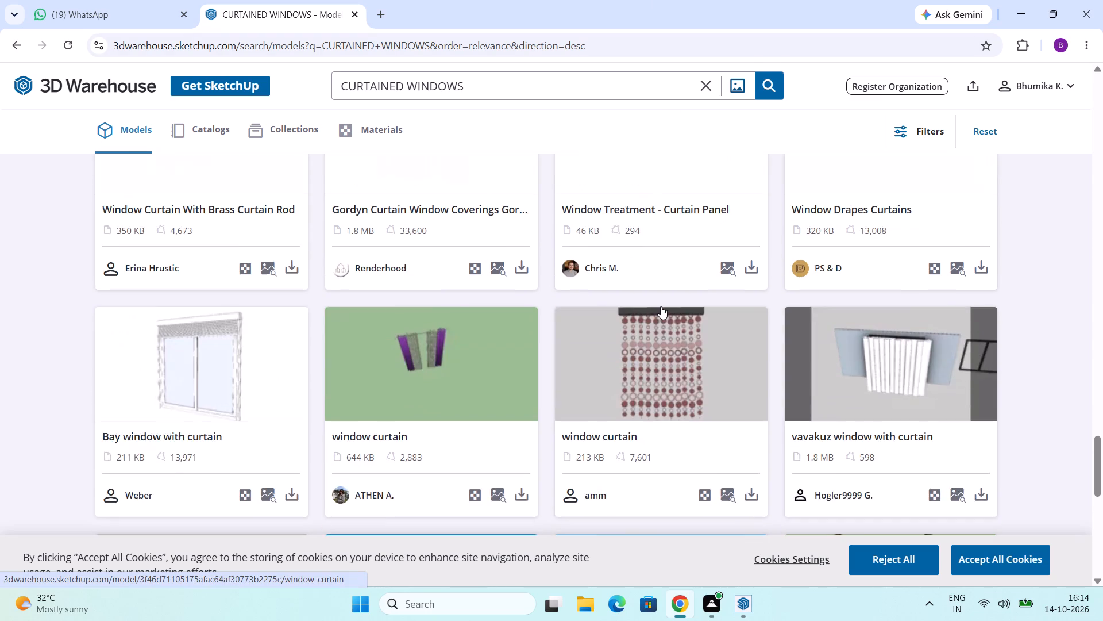
pyautogui.scroll(2, 661, 306)
pyautogui.scroll(6, 583, 283)
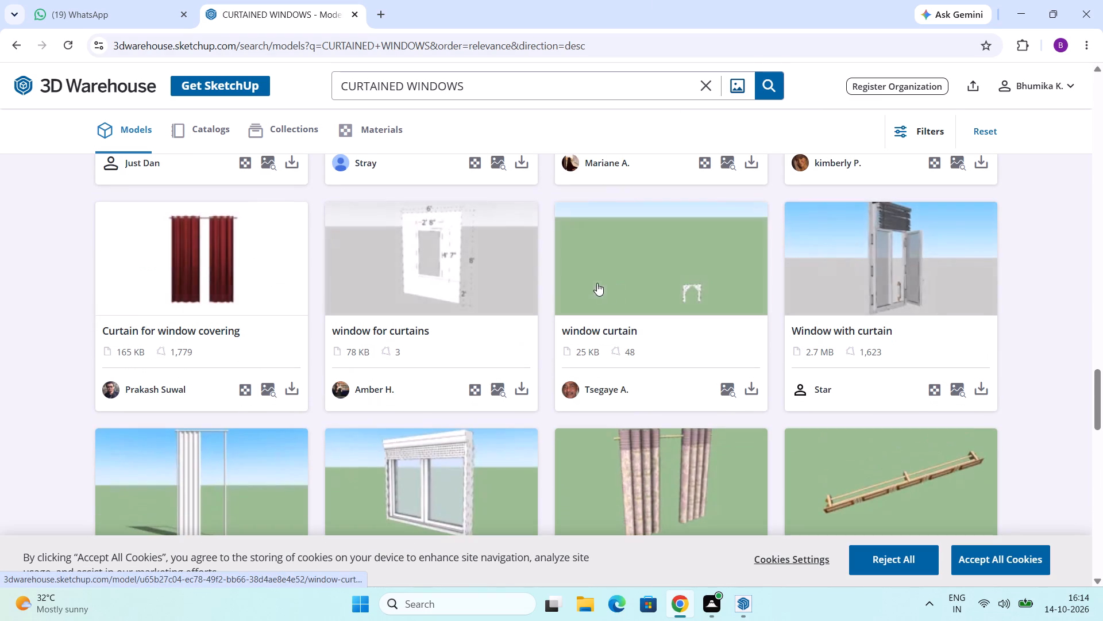
pyautogui.scroll(11, 611, 292)
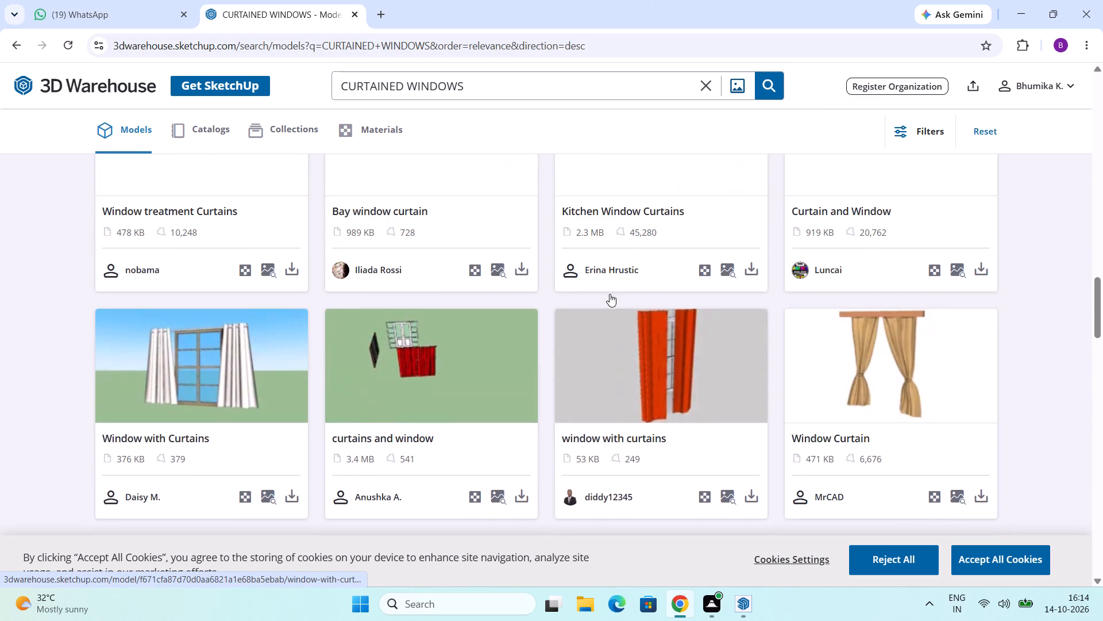
pyautogui.scroll(3, 635, 290)
pyautogui.scroll(4, 709, 377)
pyautogui.scroll(3, 722, 324)
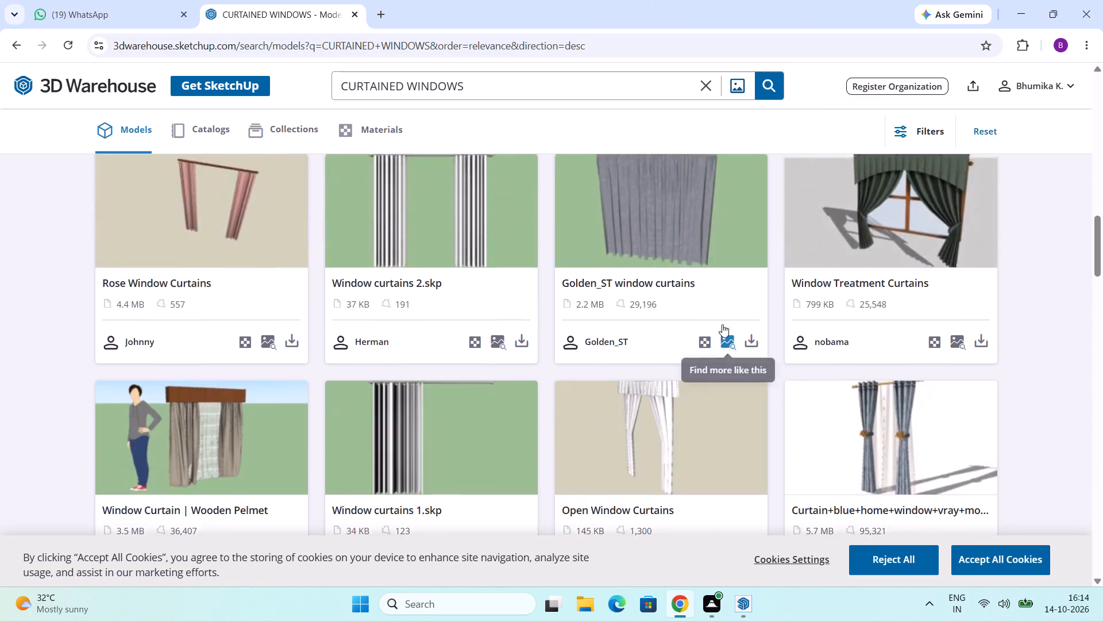
pyautogui.scroll(4, 722, 324)
pyautogui.scroll(4, 811, 275)
pyautogui.scroll(8, 804, 355)
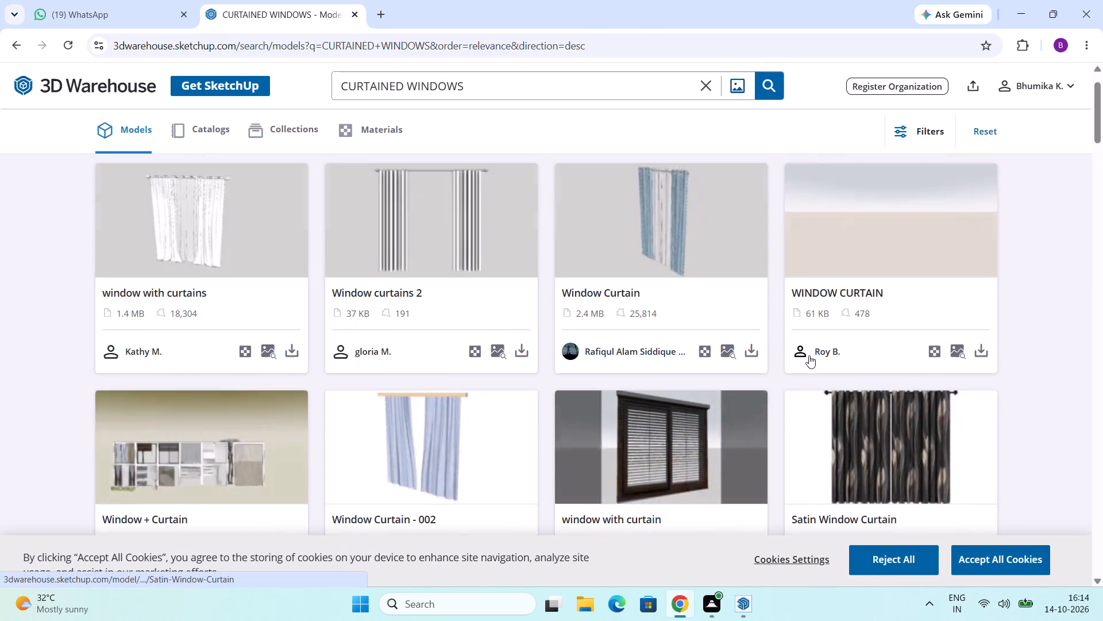
pyautogui.scroll(4, 823, 349)
pyautogui.scroll(-3, 743, 244)
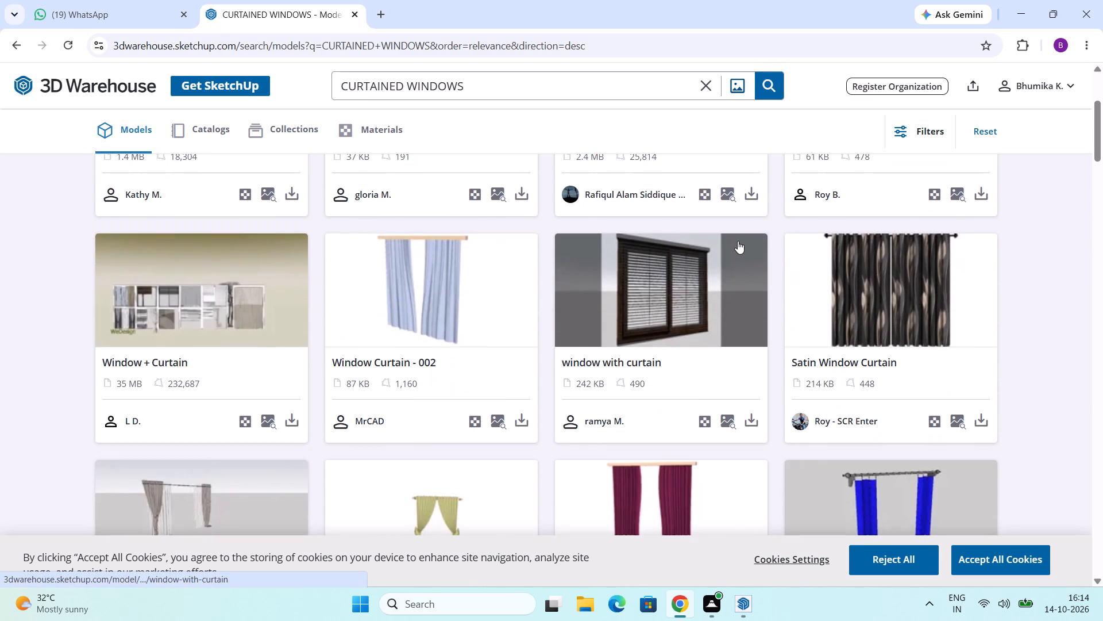
pyautogui.scroll(-9, 741, 241)
pyautogui.scroll(-2, 743, 300)
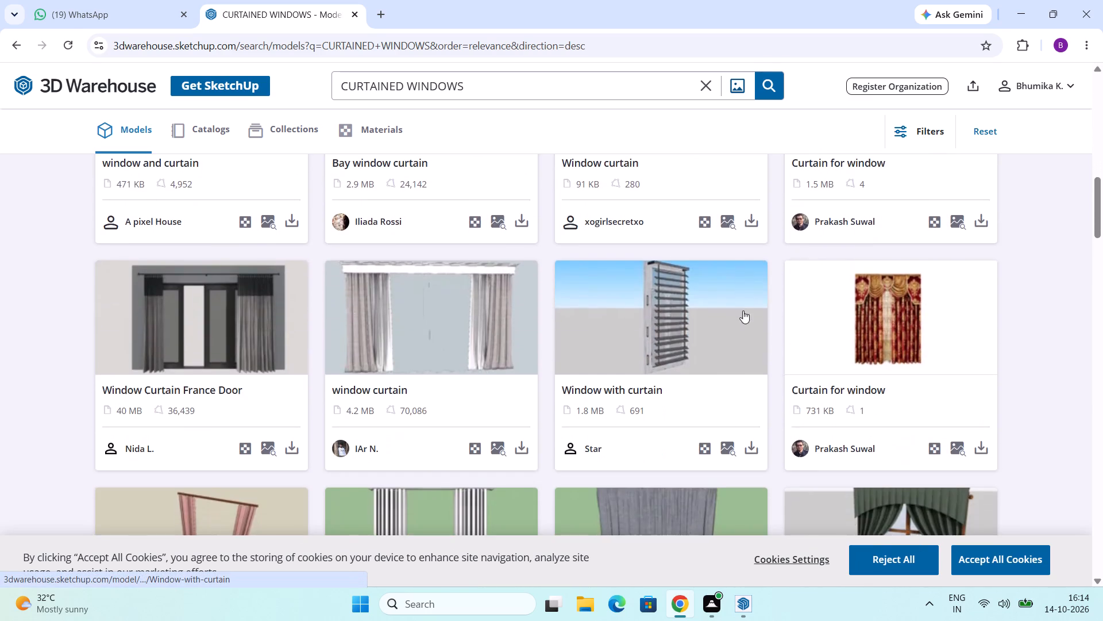
pyautogui.scroll(-5, 743, 310)
pyautogui.scroll(-8, 832, 322)
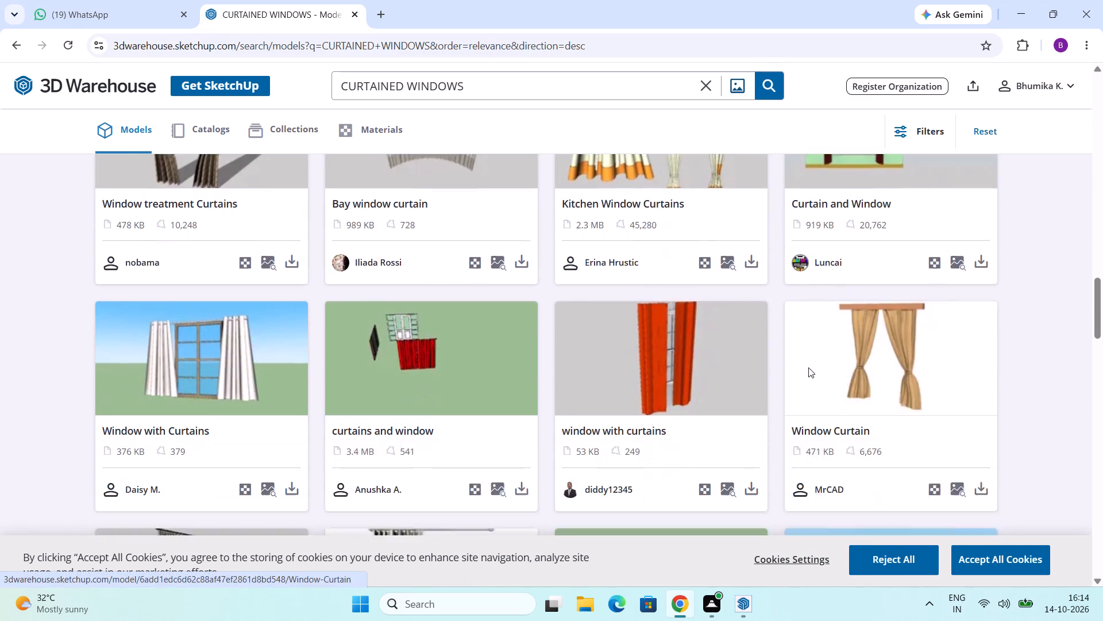
pyautogui.scroll(-3, 806, 363)
pyautogui.scroll(2, 812, 370)
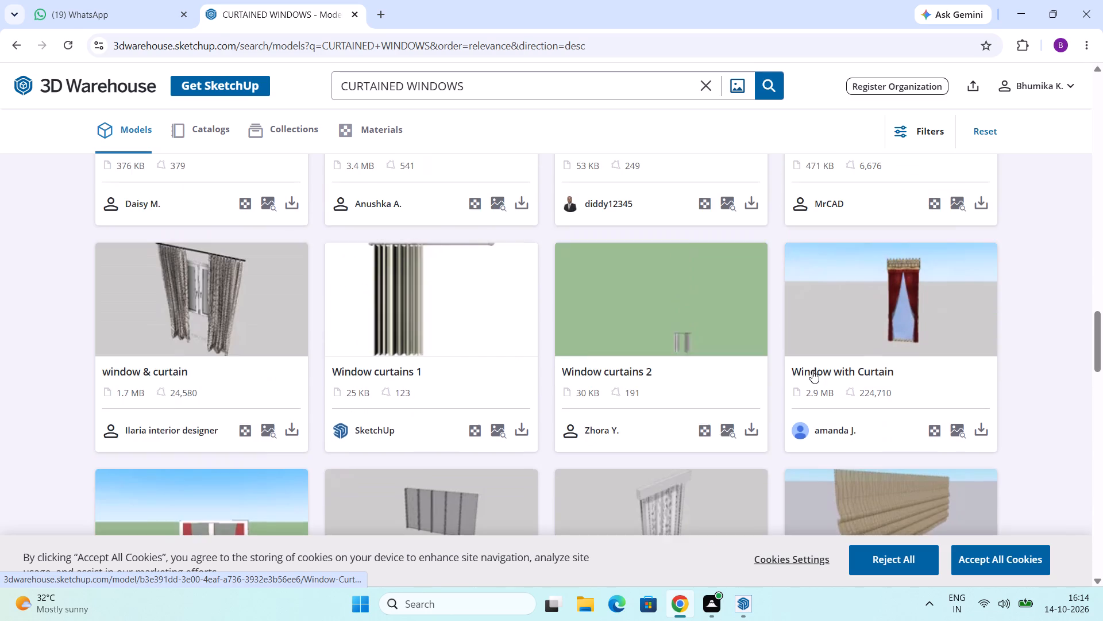
pyautogui.scroll(-10, 815, 371)
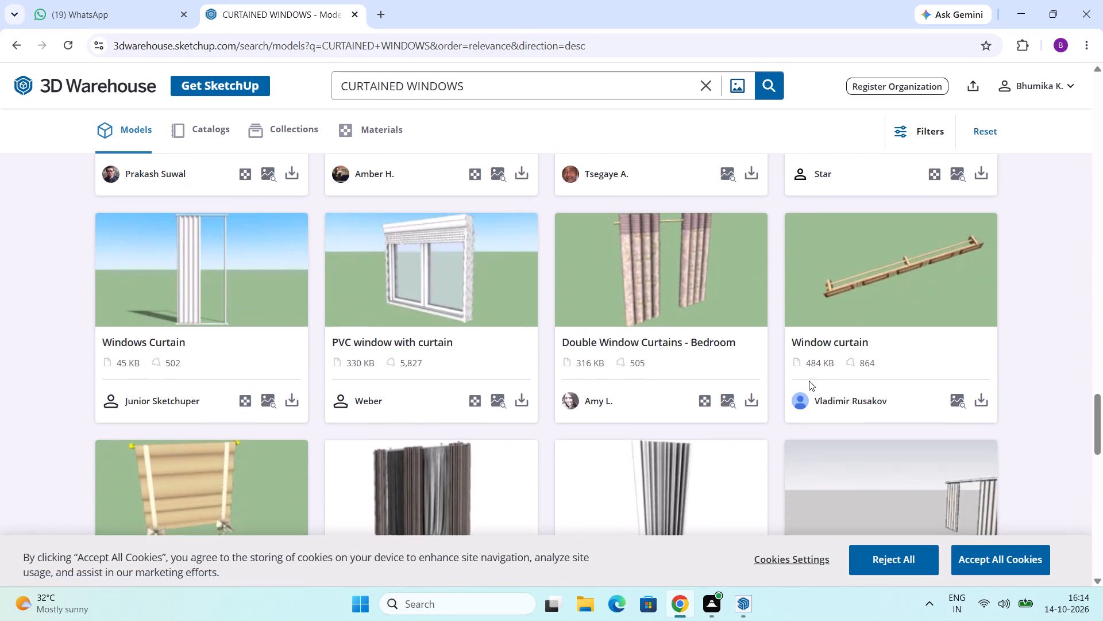
pyautogui.scroll(-5, 817, 381)
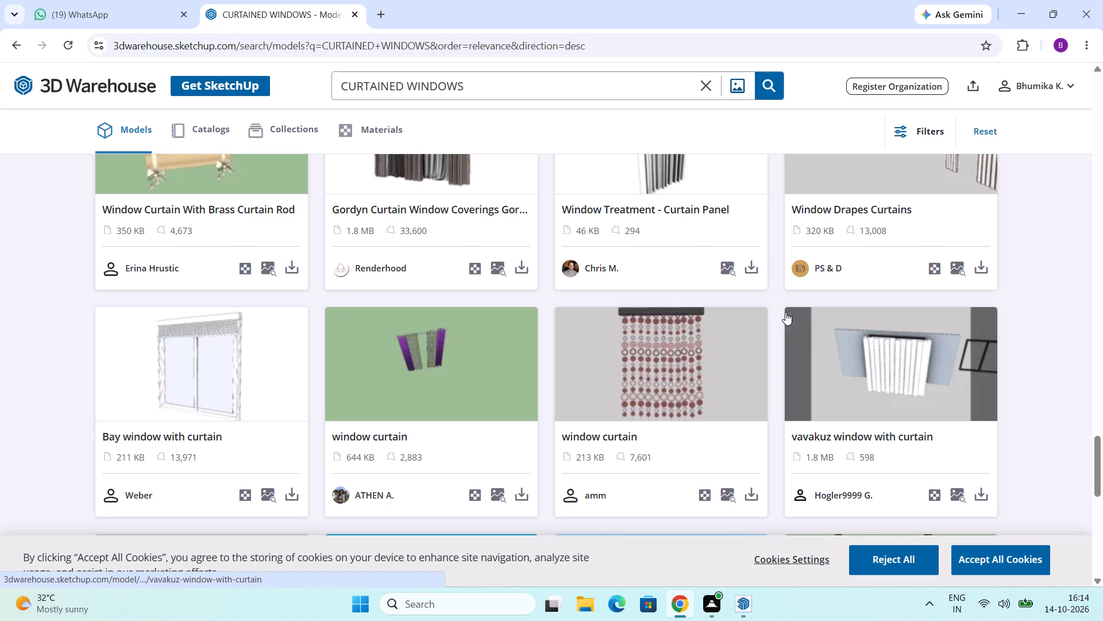
pyautogui.scroll(-3, 858, 394)
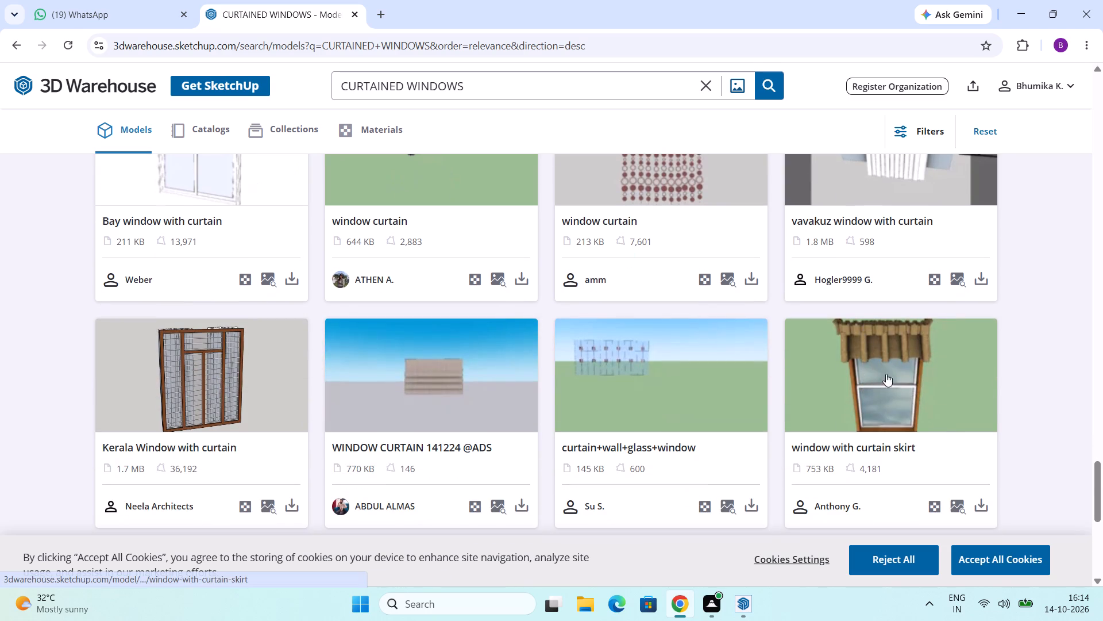
pyautogui.scroll(4, 630, 408)
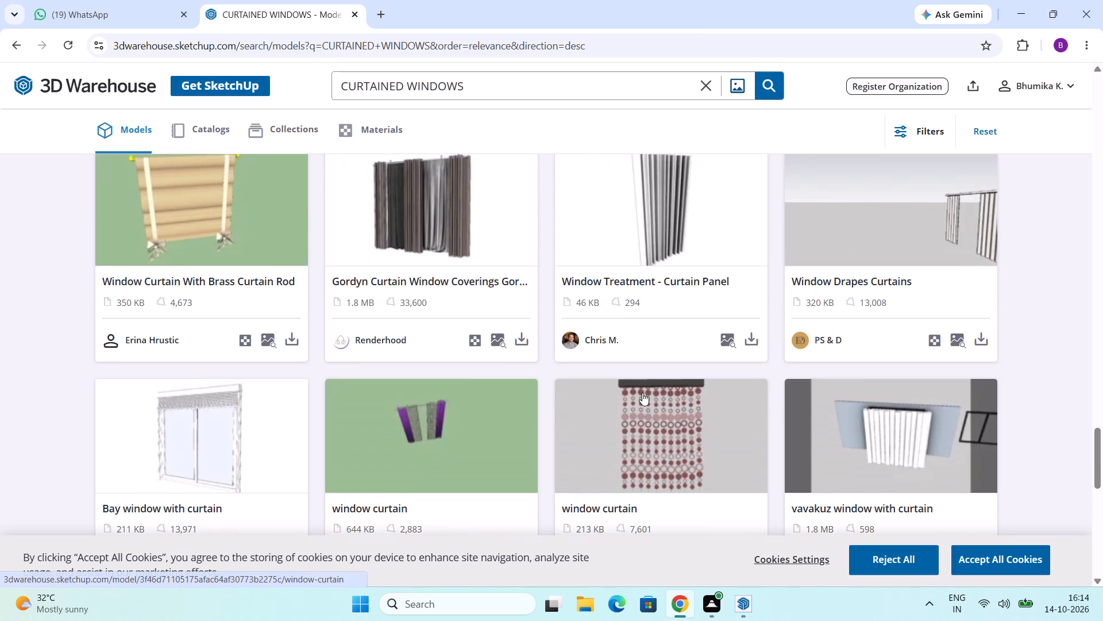
pyautogui.scroll(-9, 642, 393)
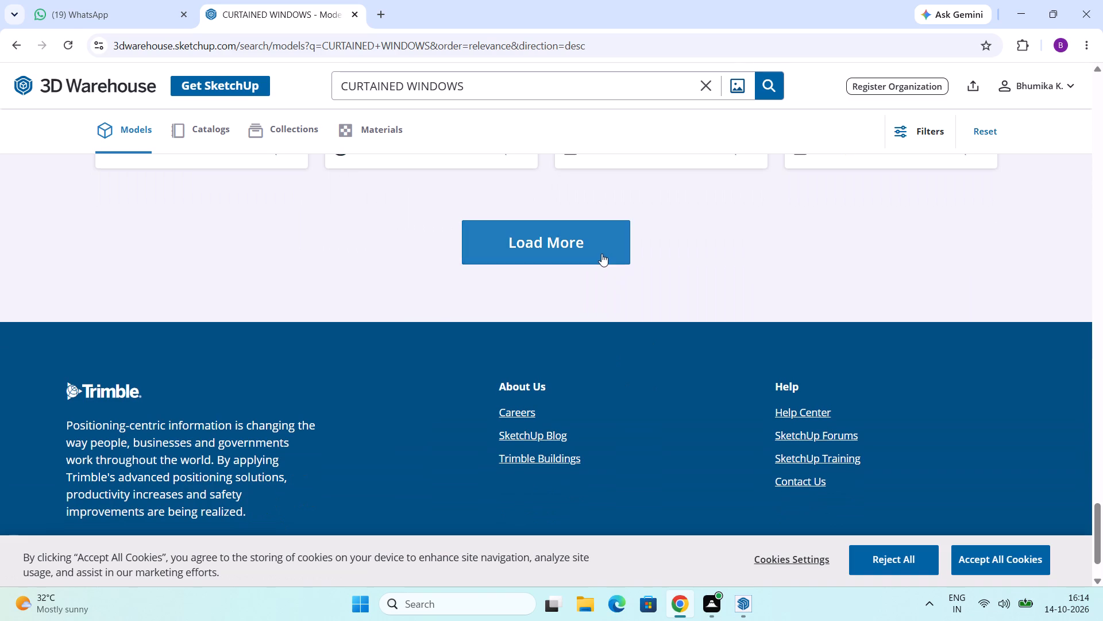
# Load more curtained-window results and look through the additional models for a suitable one.
pyautogui.click(601, 253)
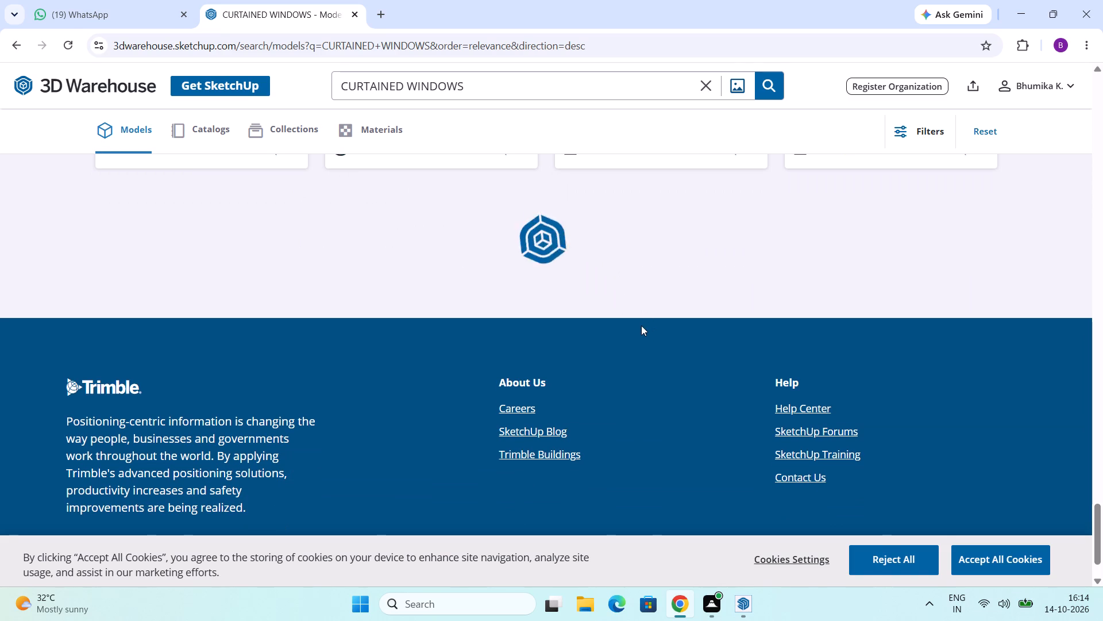
pyautogui.scroll(-5, 624, 292)
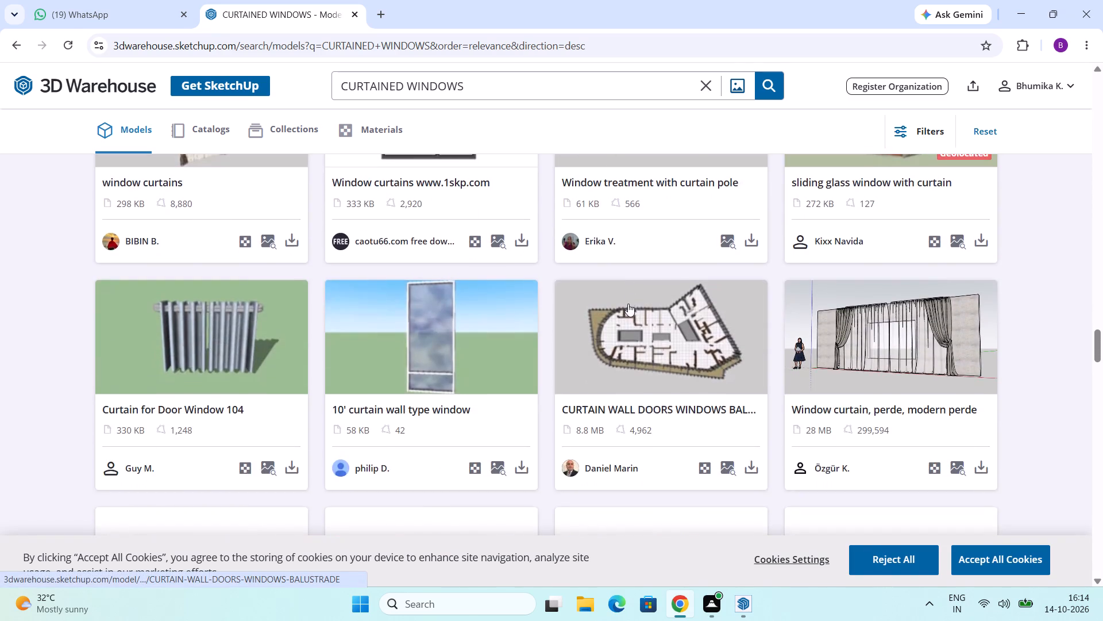
pyautogui.scroll(-8, 643, 313)
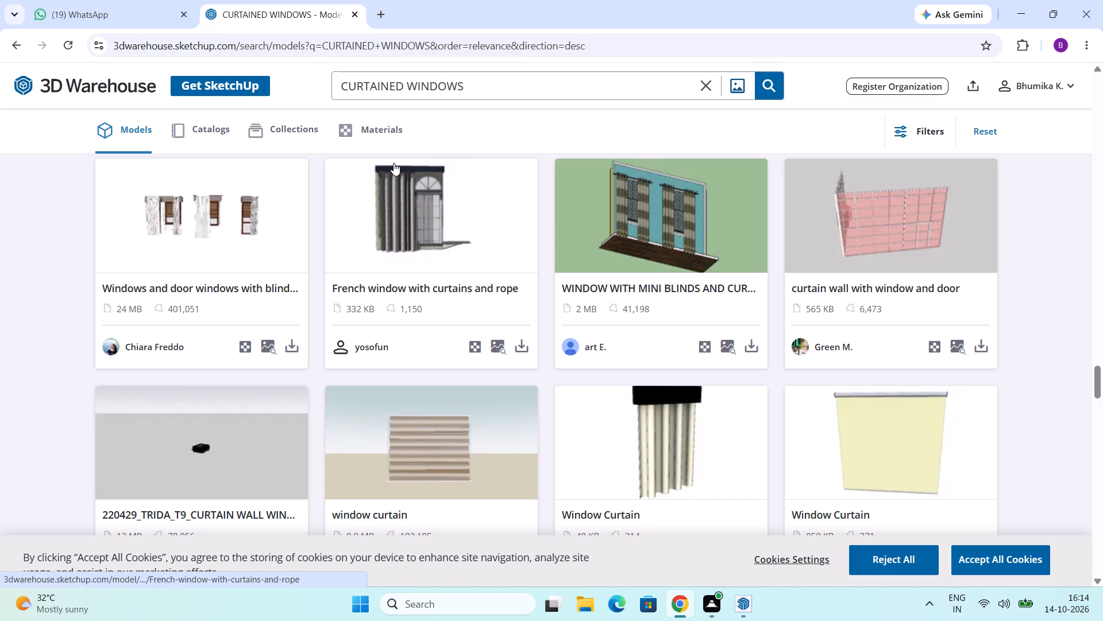
pyautogui.scroll(-5, 483, 161)
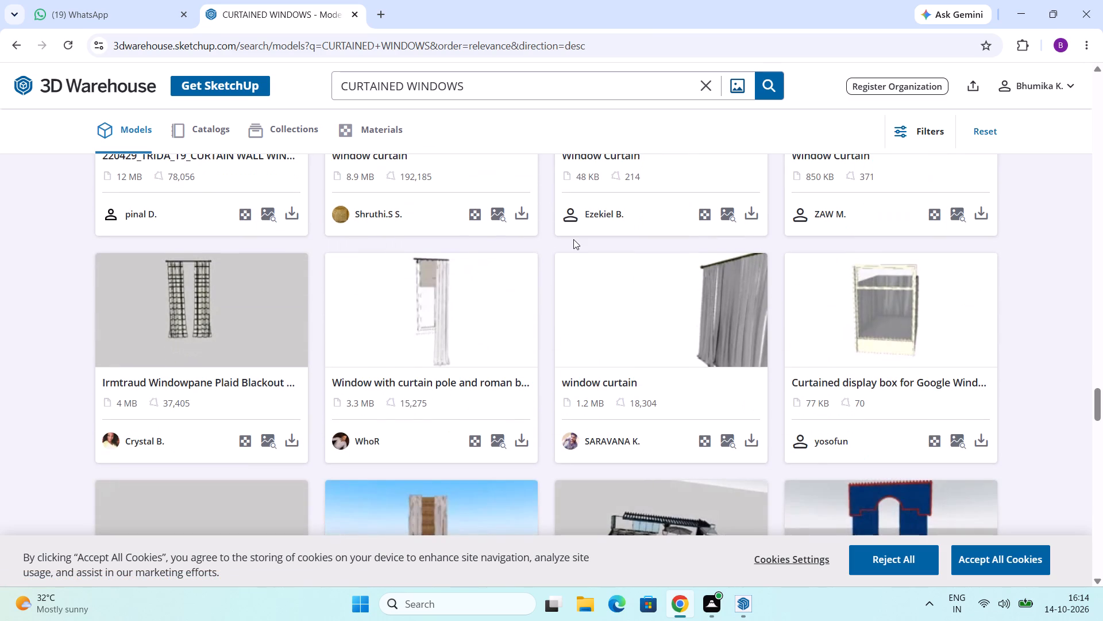
pyautogui.scroll(-3, 573, 239)
pyautogui.scroll(-3, 621, 262)
pyautogui.scroll(-3, 695, 197)
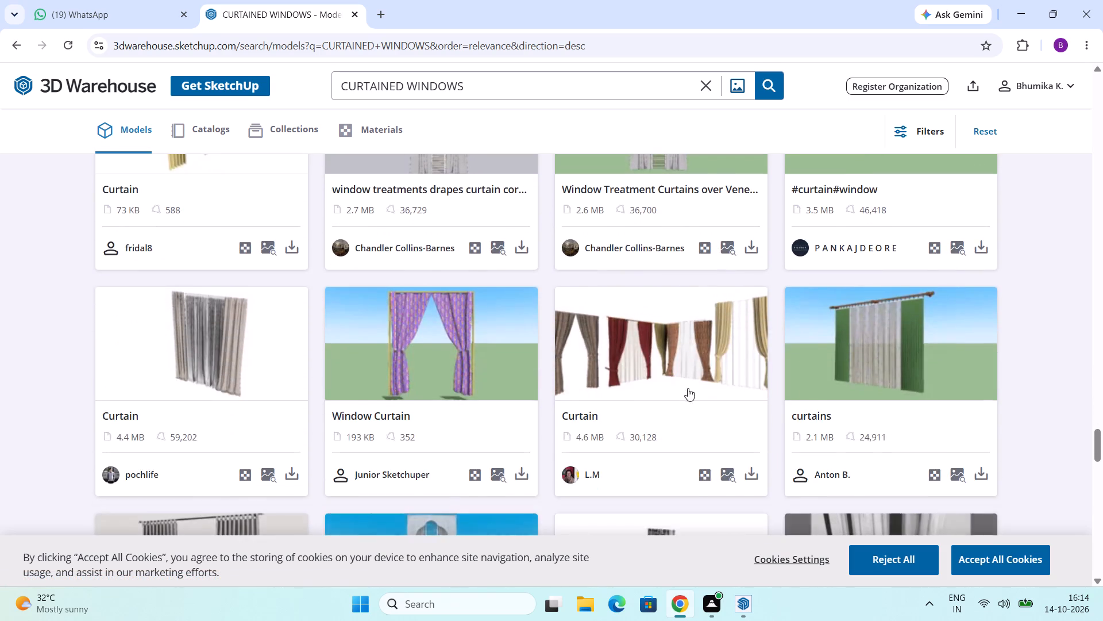
pyautogui.scroll(-9, 704, 388)
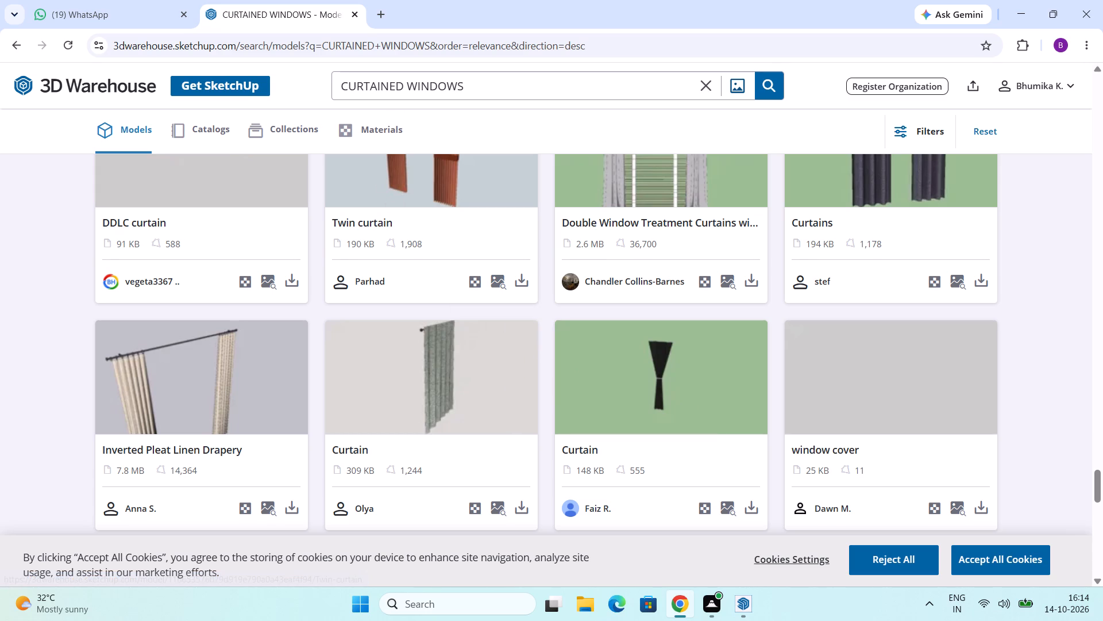
pyautogui.scroll(-3, 443, 213)
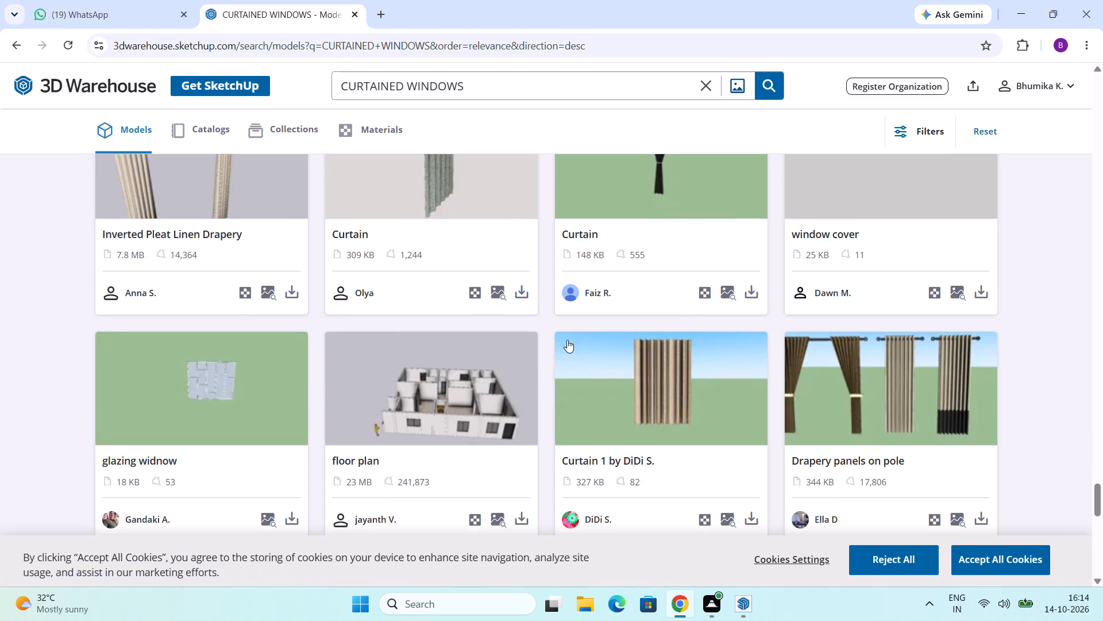
pyautogui.scroll(-2, 567, 340)
pyautogui.scroll(-5, 612, 384)
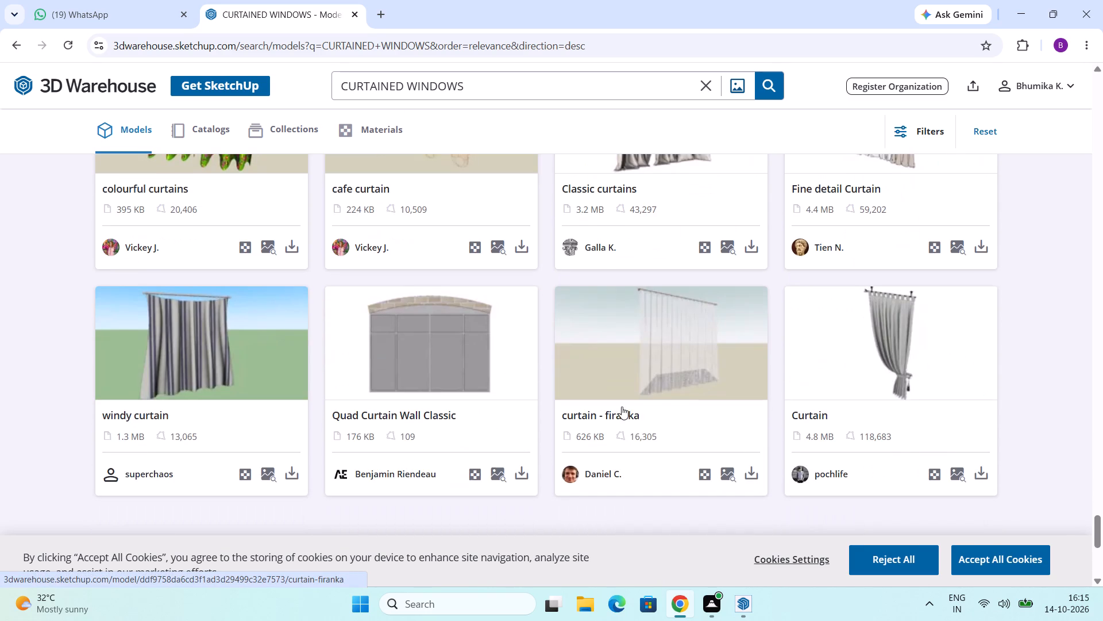
pyautogui.scroll(-4, 634, 403)
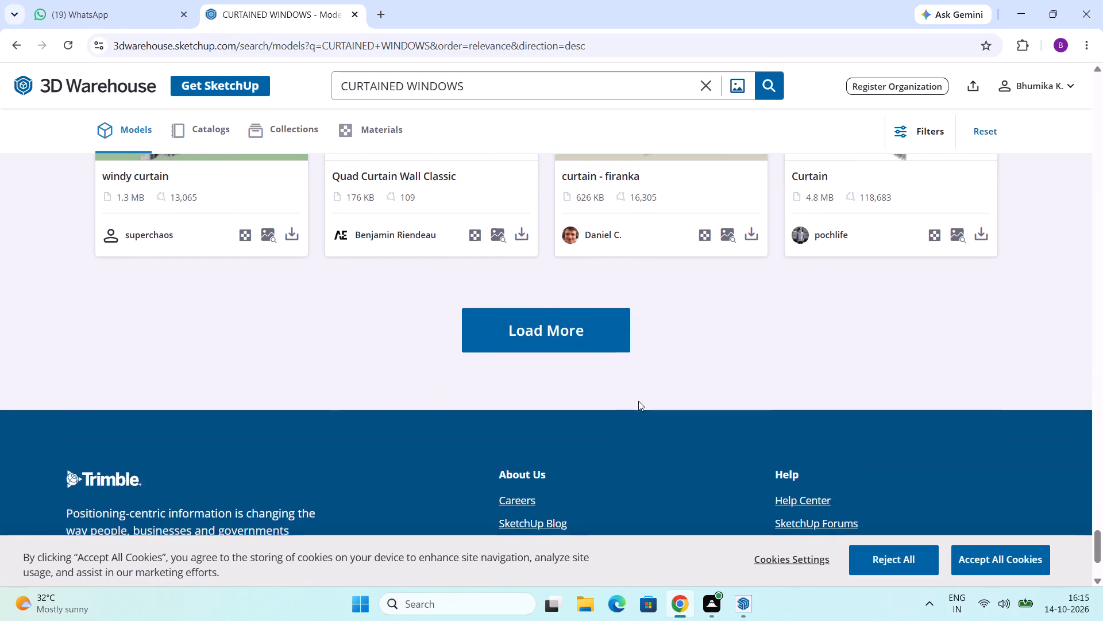
pyautogui.scroll(-1, 639, 400)
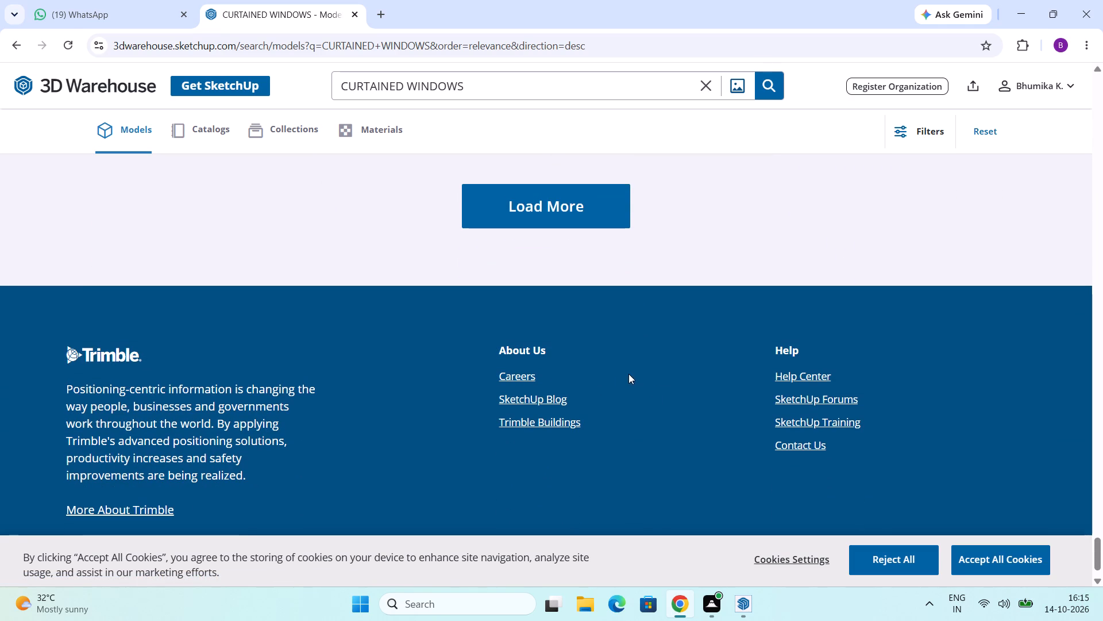
pyautogui.scroll(1, 411, 187)
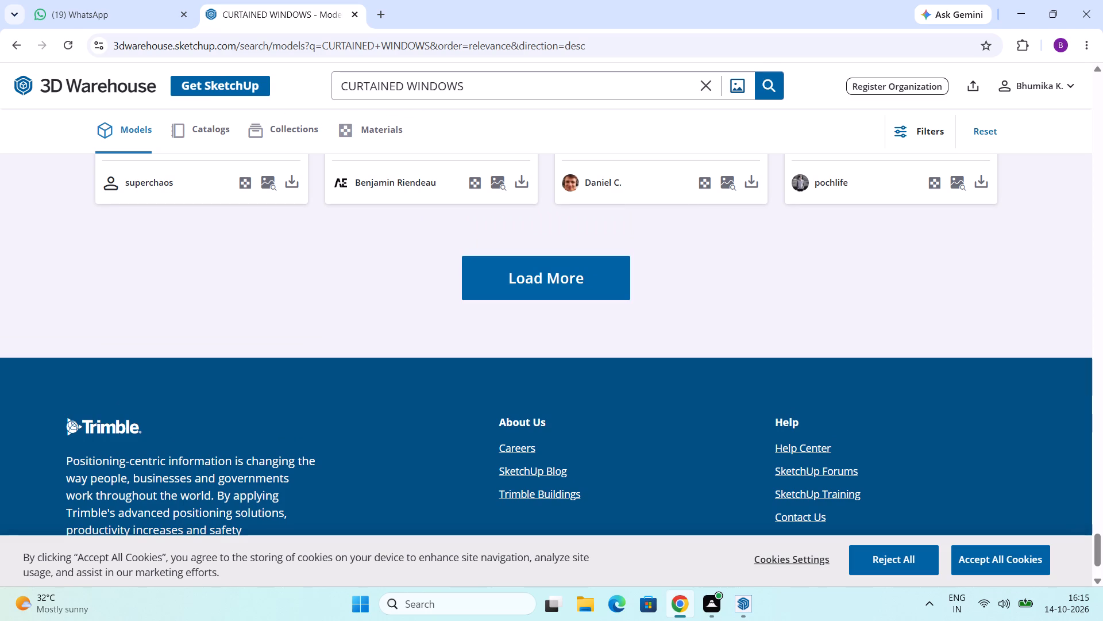
# Replace the search term and search the 3D Warehouse models for "WINDOWS WITH CURTAINS".
pyautogui.moveTo(437, 98); pyautogui.dragTo(434, 124, button='middle')
pyautogui.click(484, 89)
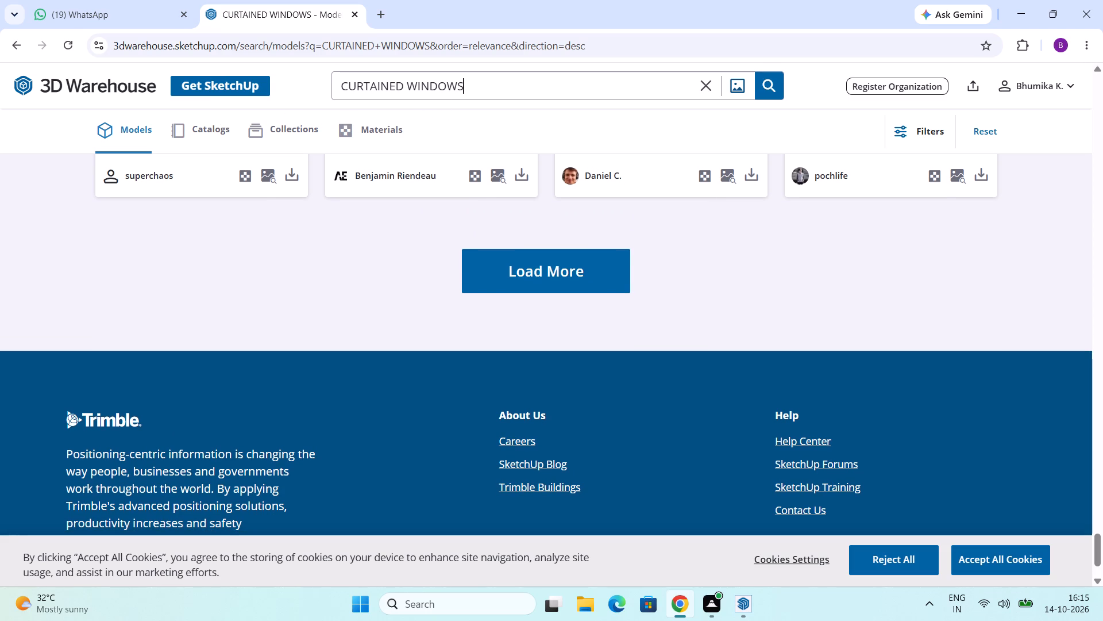
pyautogui.press('BackSpace')
pyautogui.press('BackSpace')
pyautogui.press('BackSpace')
pyautogui.press('BackSpace')
pyautogui.press('BackSpace')
pyautogui.press('BackSpace')
pyautogui.press('BackSpace')
pyautogui.press('BackSpace')
pyautogui.press('BackSpace')
pyautogui.press('BackSpace')
pyautogui.press('BackSpace')
pyautogui.press('BackSpace')
pyautogui.press('BackSpace')
pyautogui.press('BackSpace')
pyautogui.press('BackSpace')
pyautogui.press('BackSpace')
pyautogui.press('BackSpace')
pyautogui.press('BackSpace')
pyautogui.press('BackSpace')
pyautogui.press('BackSpace')
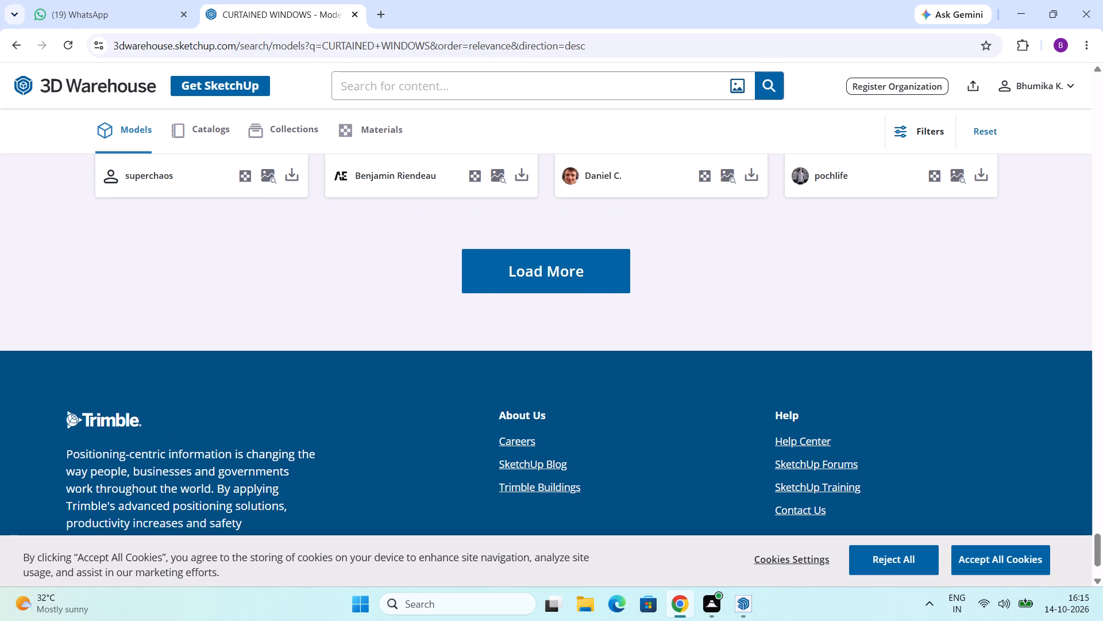
pyautogui.write('WINDOWS WITH CURTAINS')
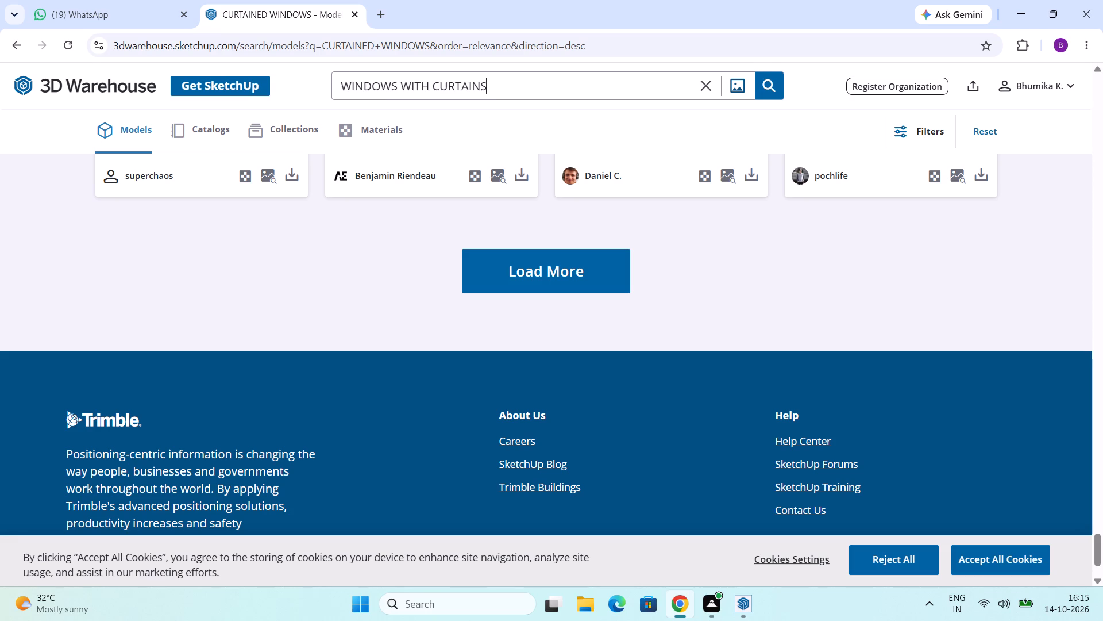
pyautogui.press('Return')
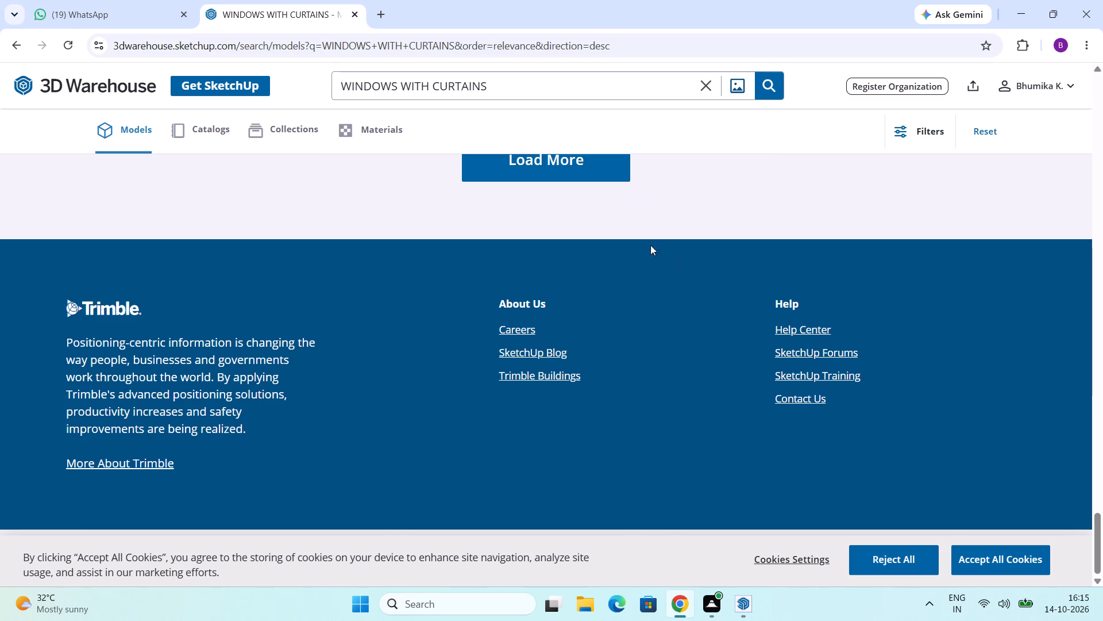
# Look back through the "WINDOWS WITH CURTAINS" results for a curtained window model that suits the house facade.
pyautogui.scroll(7, 650, 245)
pyautogui.scroll(3, 666, 311)
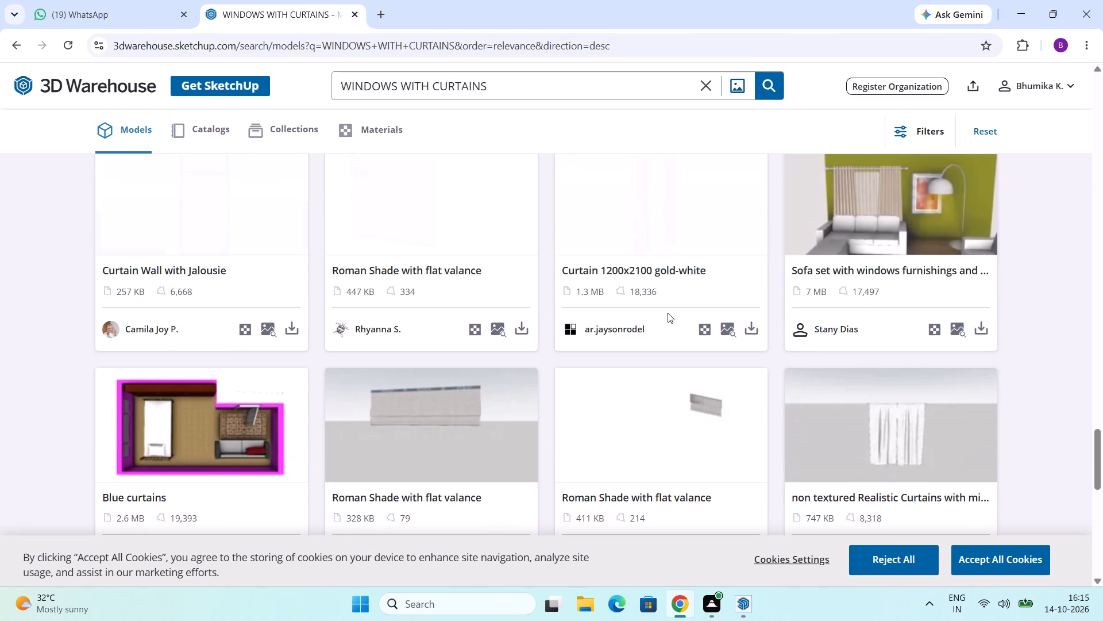
pyautogui.scroll(11, 668, 313)
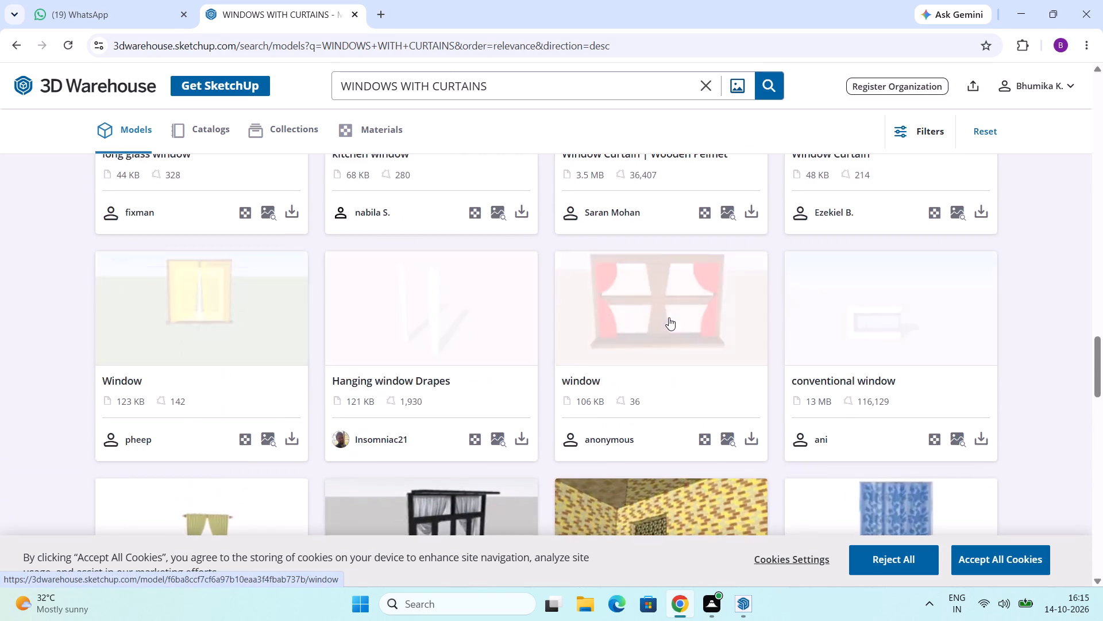
pyautogui.scroll(11, 669, 317)
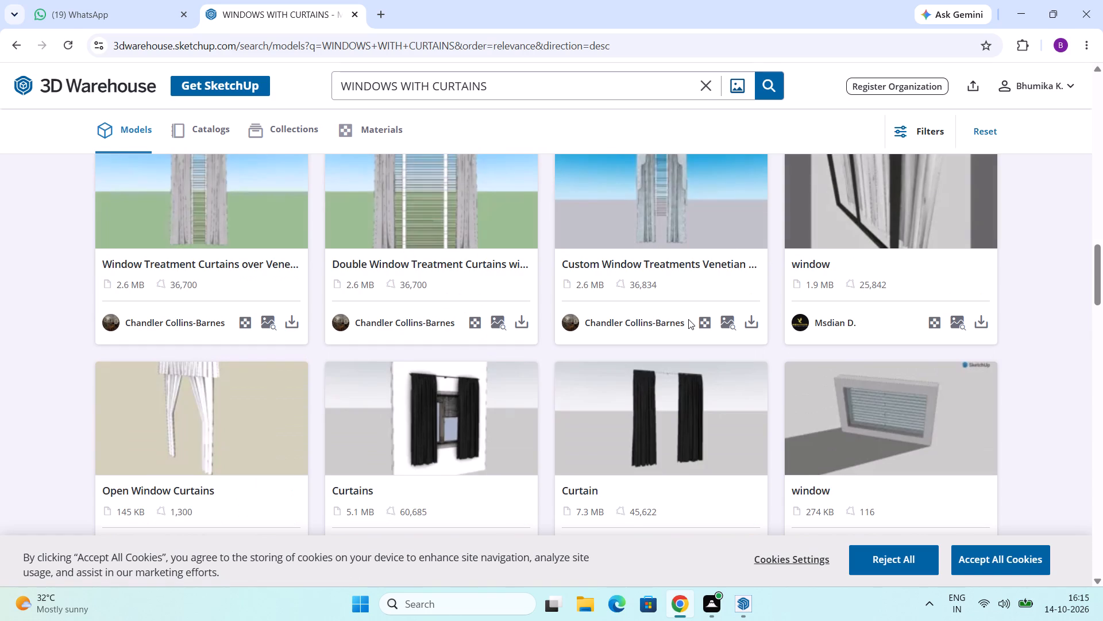
pyautogui.scroll(12, 688, 319)
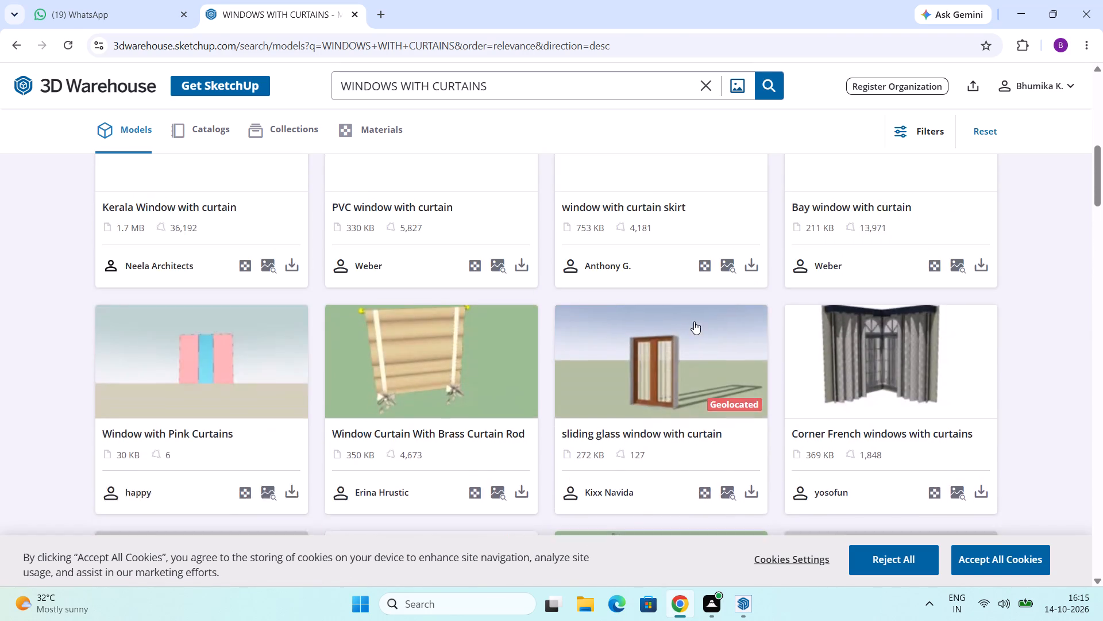
pyautogui.scroll(9, 694, 321)
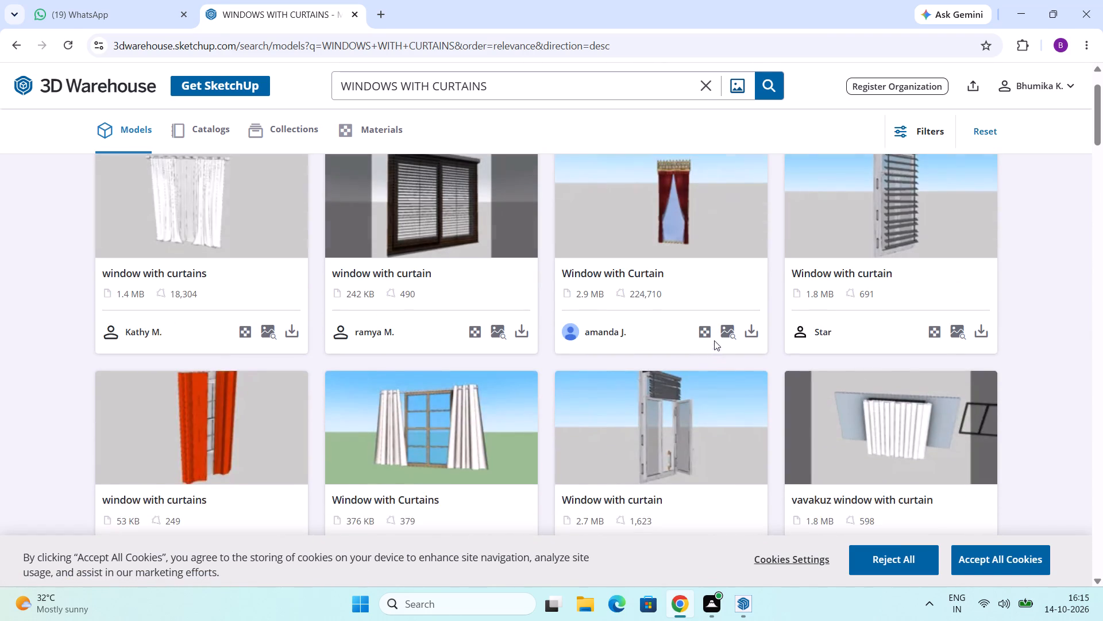
pyautogui.scroll(3, 714, 340)
pyautogui.scroll(-12, 714, 340)
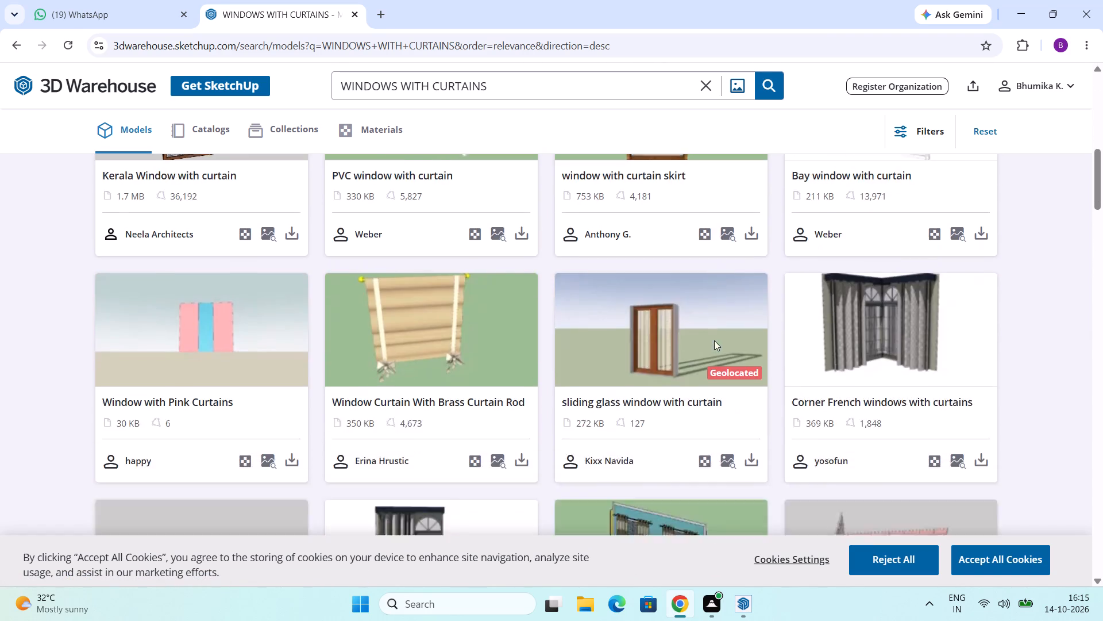
pyautogui.scroll(-8, 714, 340)
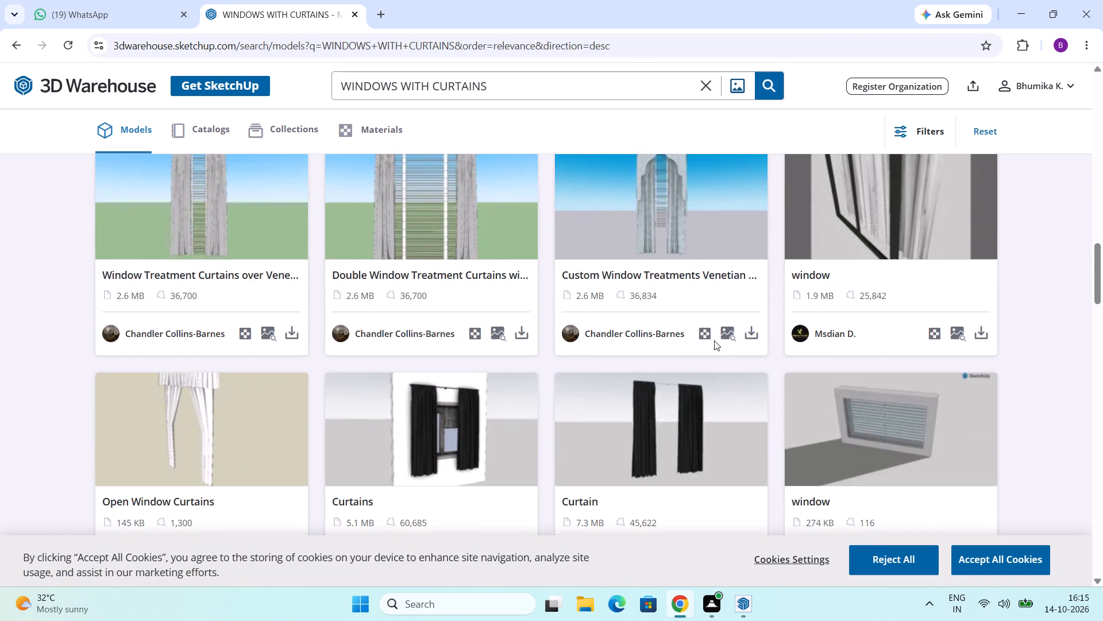
pyautogui.scroll(2, 714, 340)
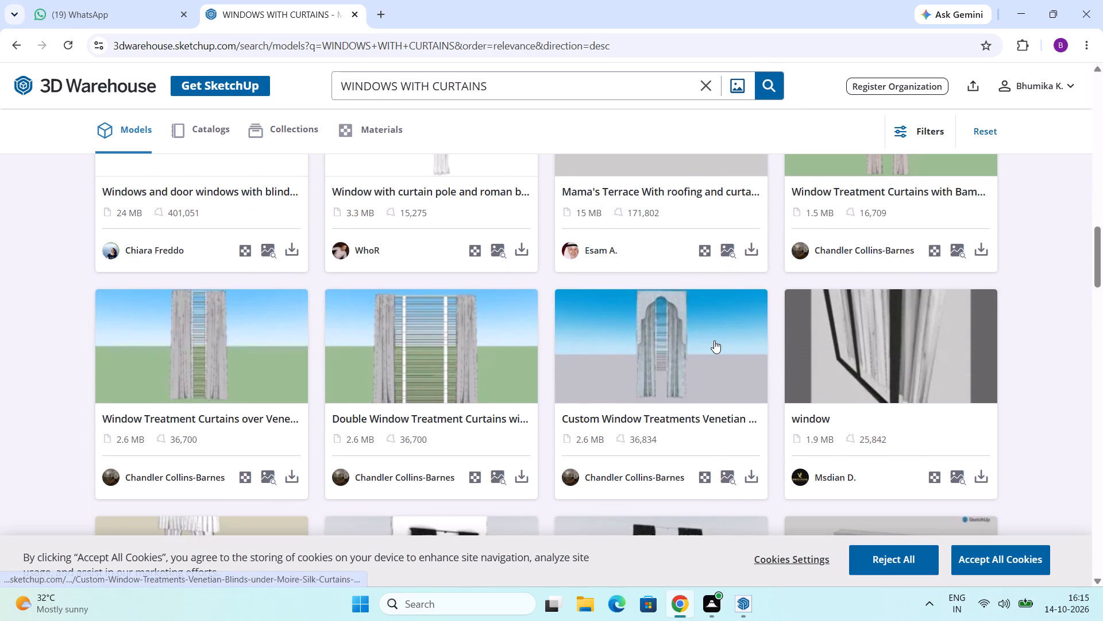
# Open the 1.9 MB curtained "window" model, examine its preview and model info, and return to the search results.
pyautogui.scroll(-1, 808, 277)
pyautogui.click(878, 278)
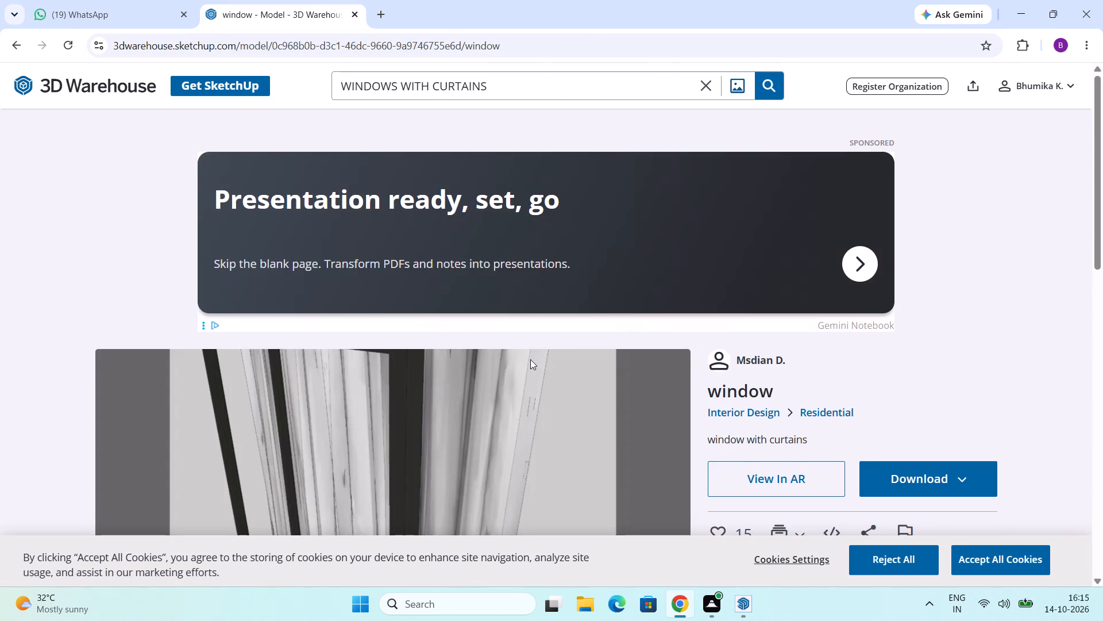
pyautogui.scroll(-5, 526, 367)
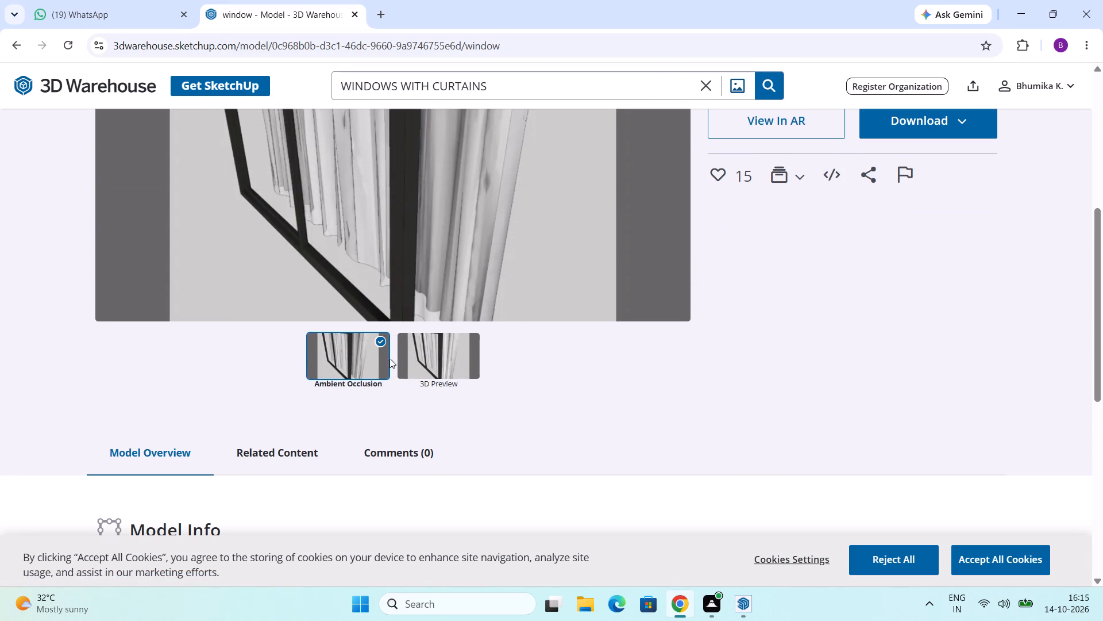
pyautogui.scroll(5, 585, 381)
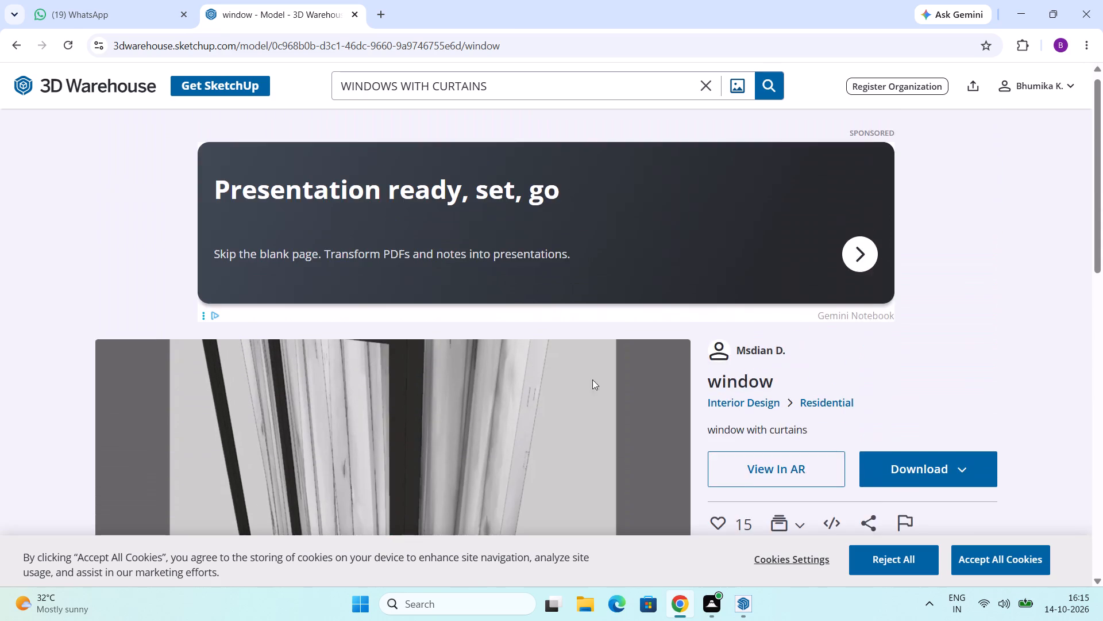
pyautogui.scroll(-9, 827, 312)
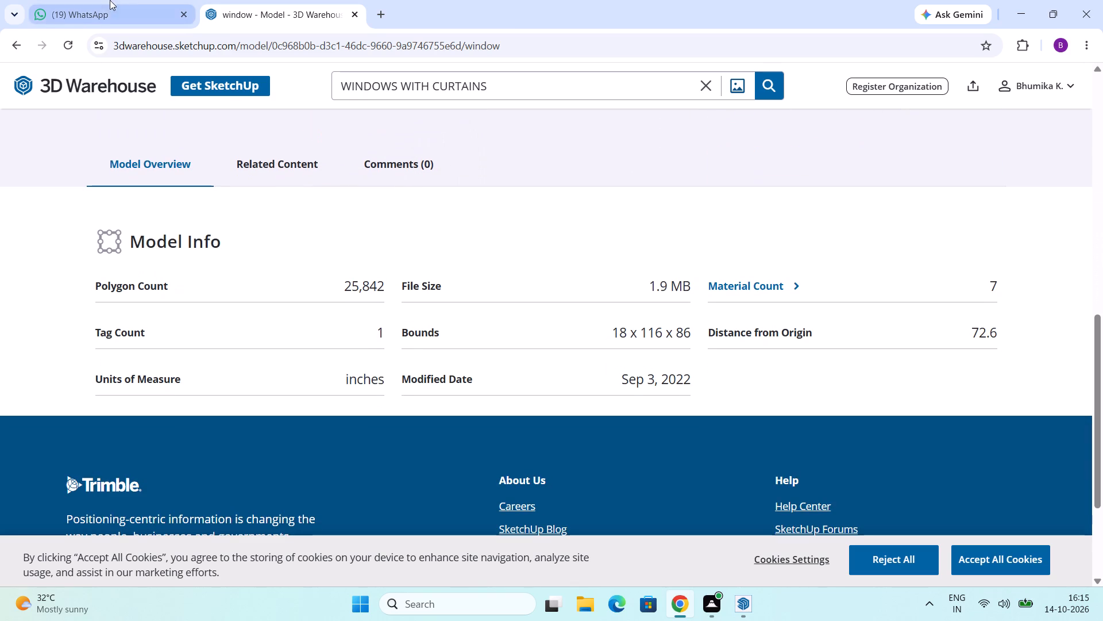
pyautogui.click(9, 42)
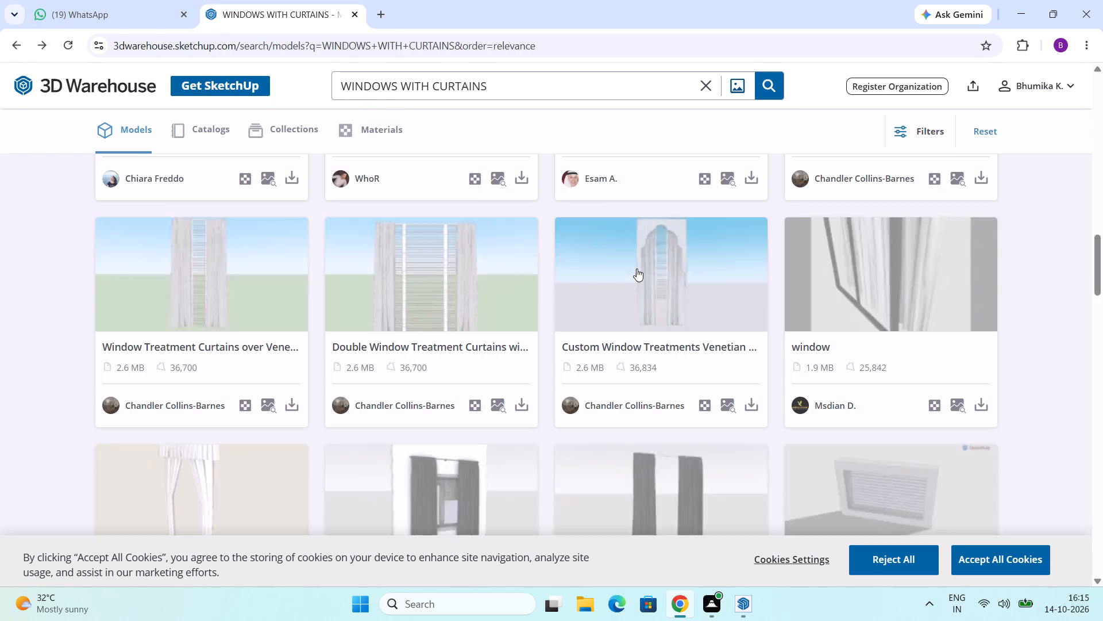
# Download the 1.9 MB curtained "window" model from the search results as a SketchUp file.
pyautogui.click(977, 404)
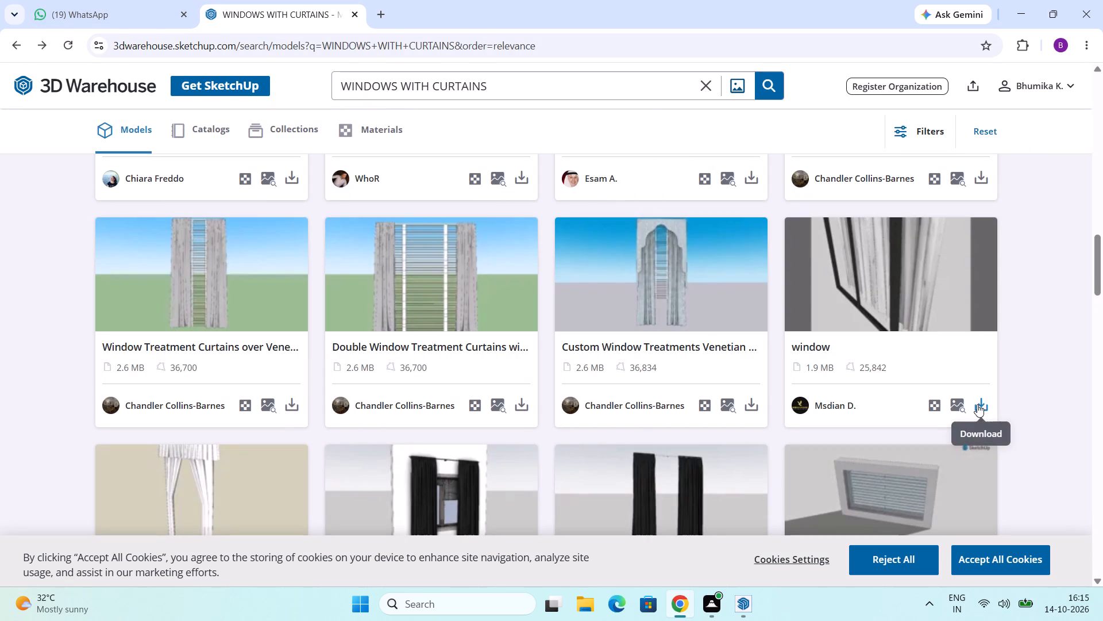
pyautogui.click(912, 438)
# Look through the remaining "WINDOWS WITH CURTAINS" results for other suitable curtained window models.
pyautogui.scroll(-3, 786, 407)
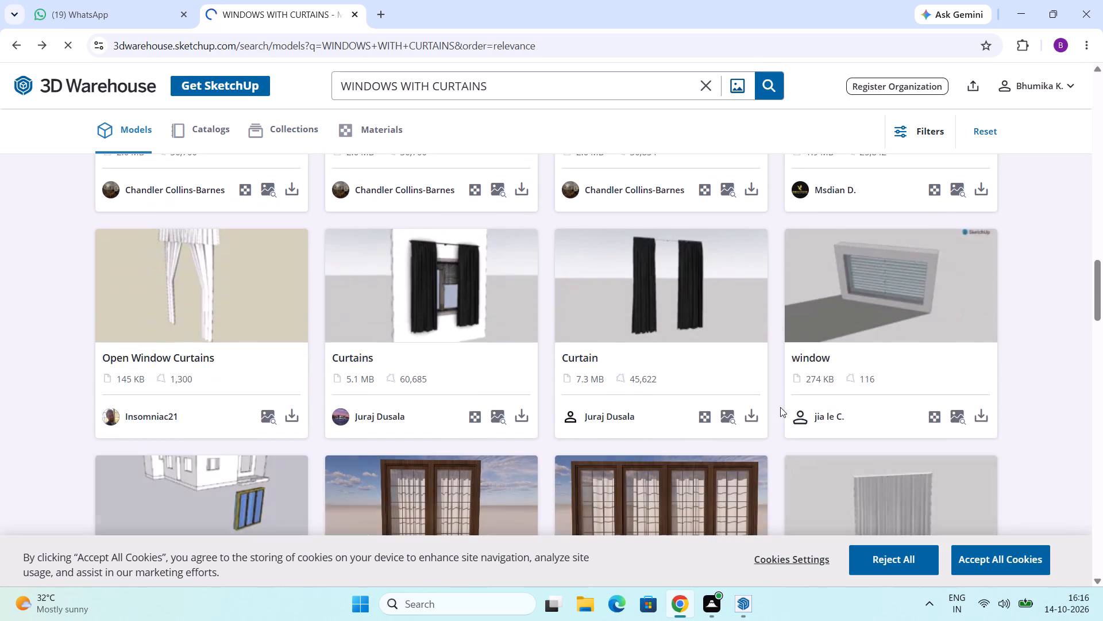
pyautogui.scroll(-11, 780, 407)
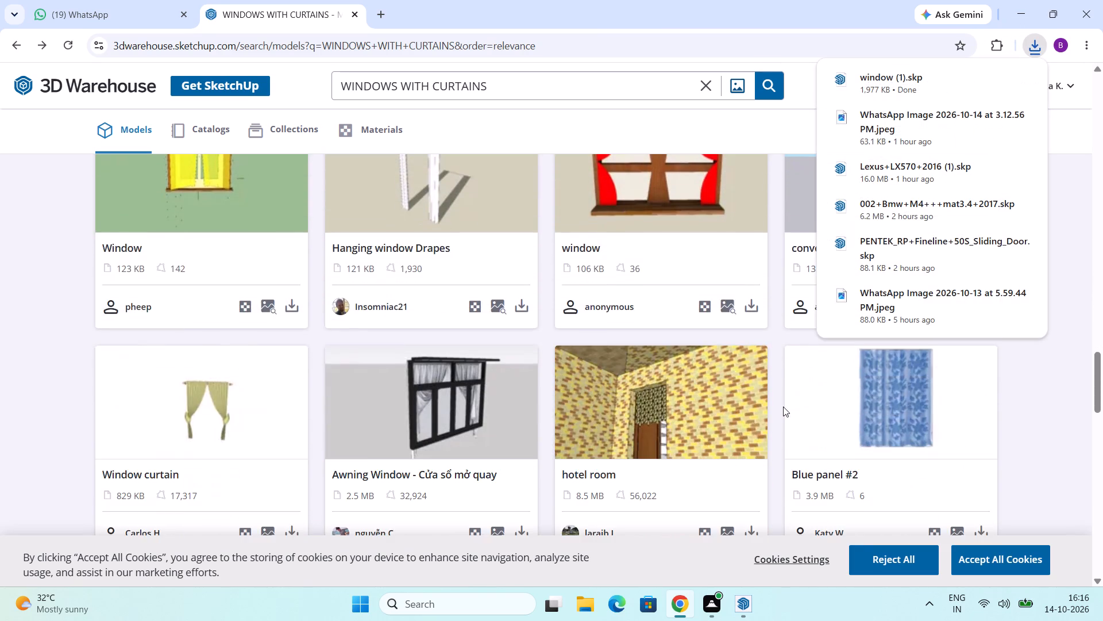
pyautogui.scroll(-3, 783, 407)
pyautogui.scroll(-3, 671, 393)
pyautogui.scroll(-3, 601, 379)
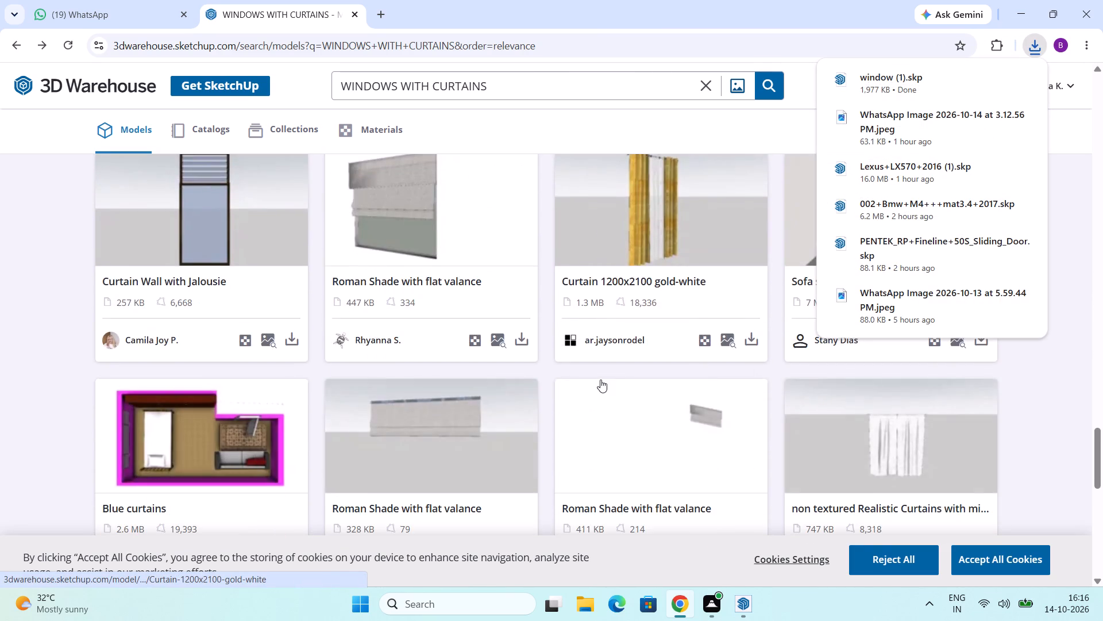
pyautogui.scroll(-9, 600, 379)
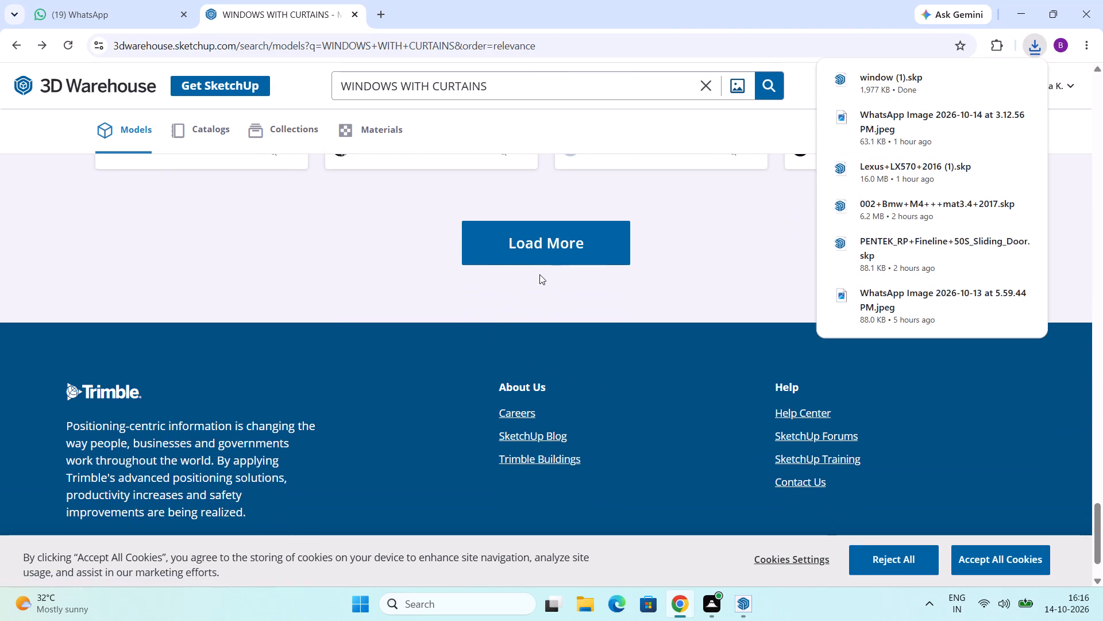
# Load more "WINDOWS WITH CURTAINS" results and look through the additional models for further suitable windows.
pyautogui.click(577, 246)
pyautogui.scroll(1, 670, 335)
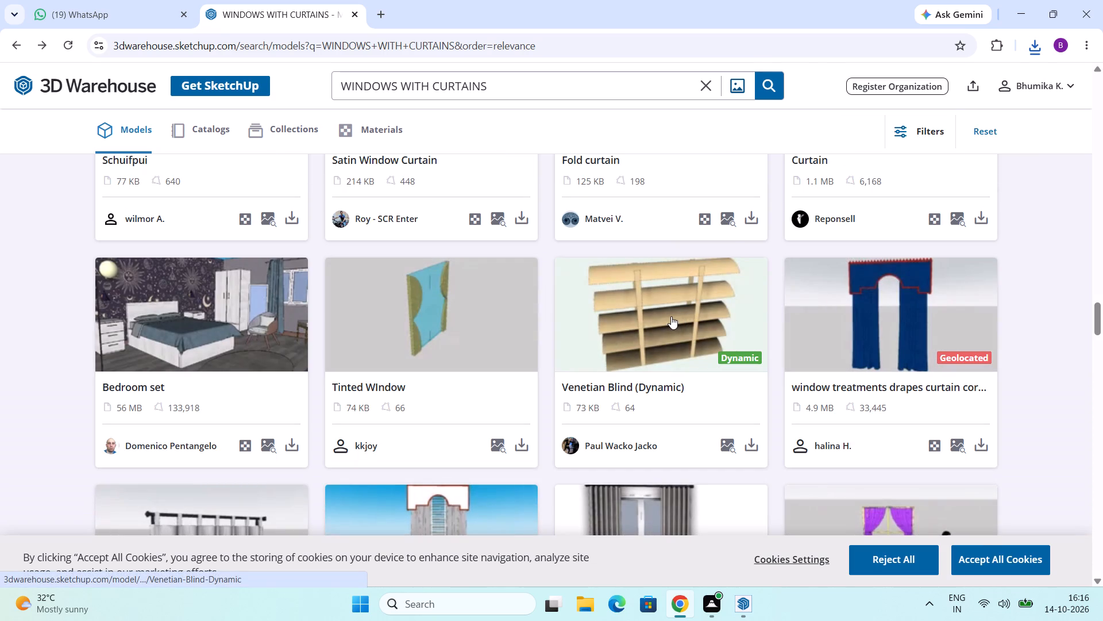
pyautogui.scroll(-5, 671, 316)
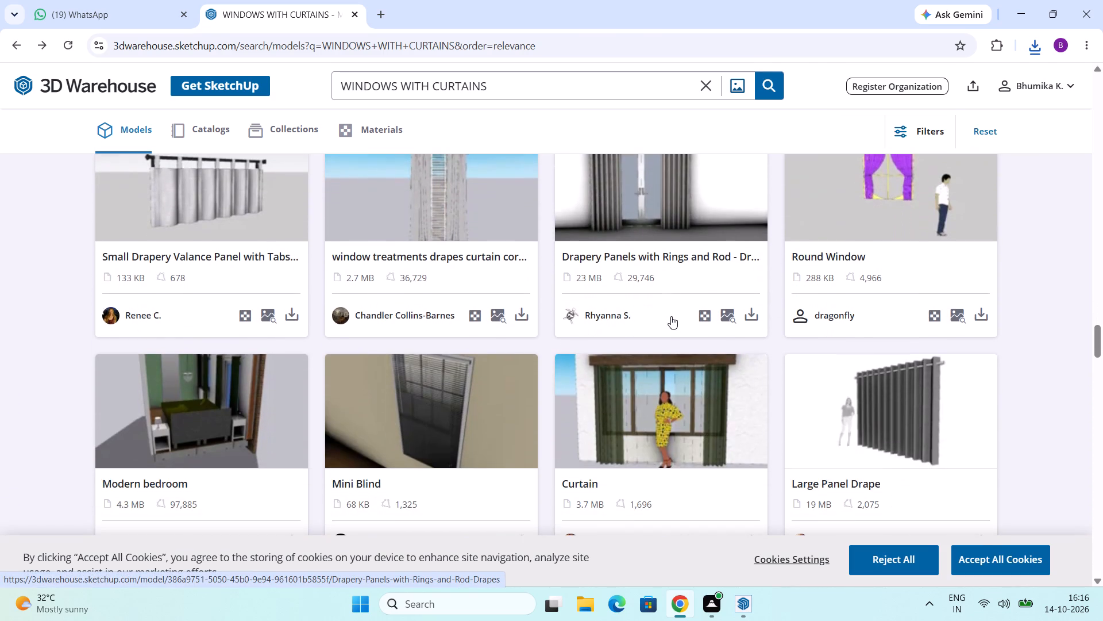
pyautogui.scroll(3, 671, 316)
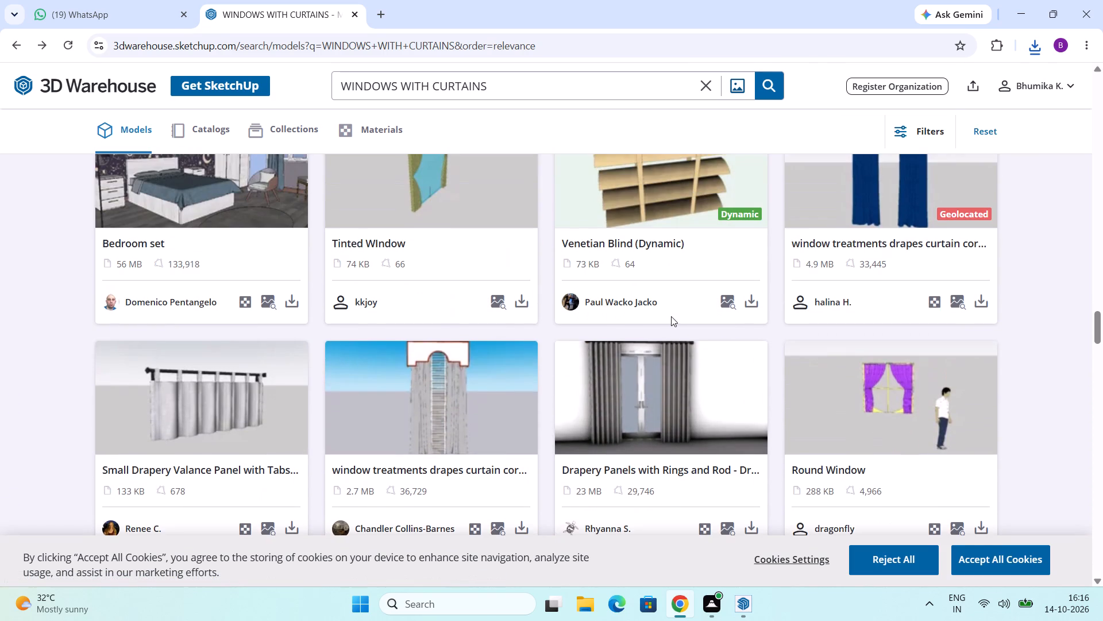
pyautogui.scroll(-7, 671, 316)
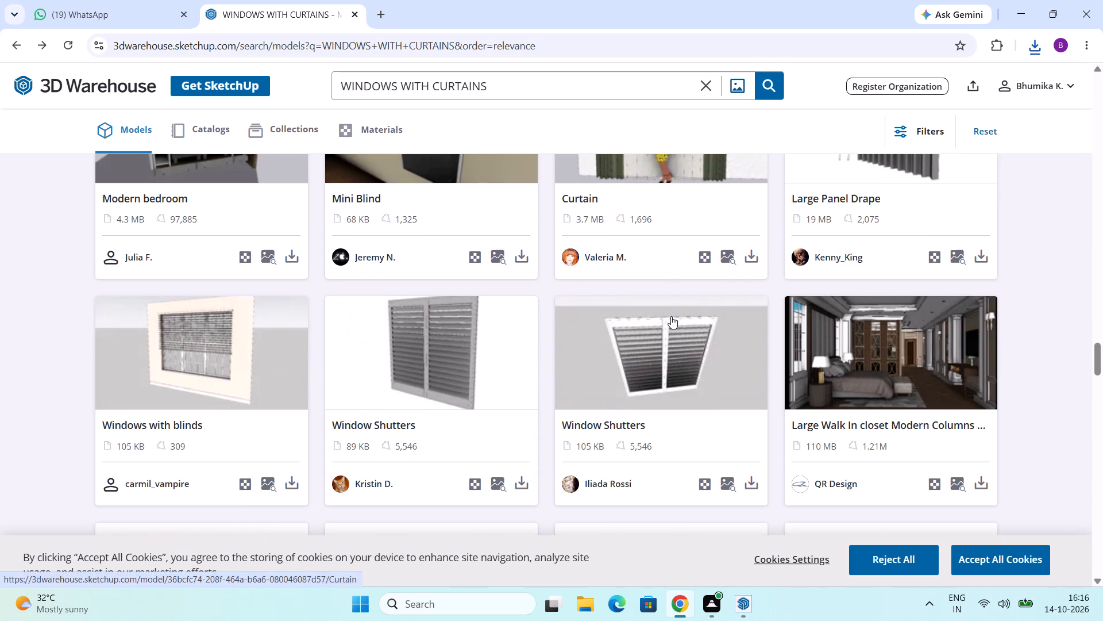
pyautogui.scroll(-3, 671, 316)
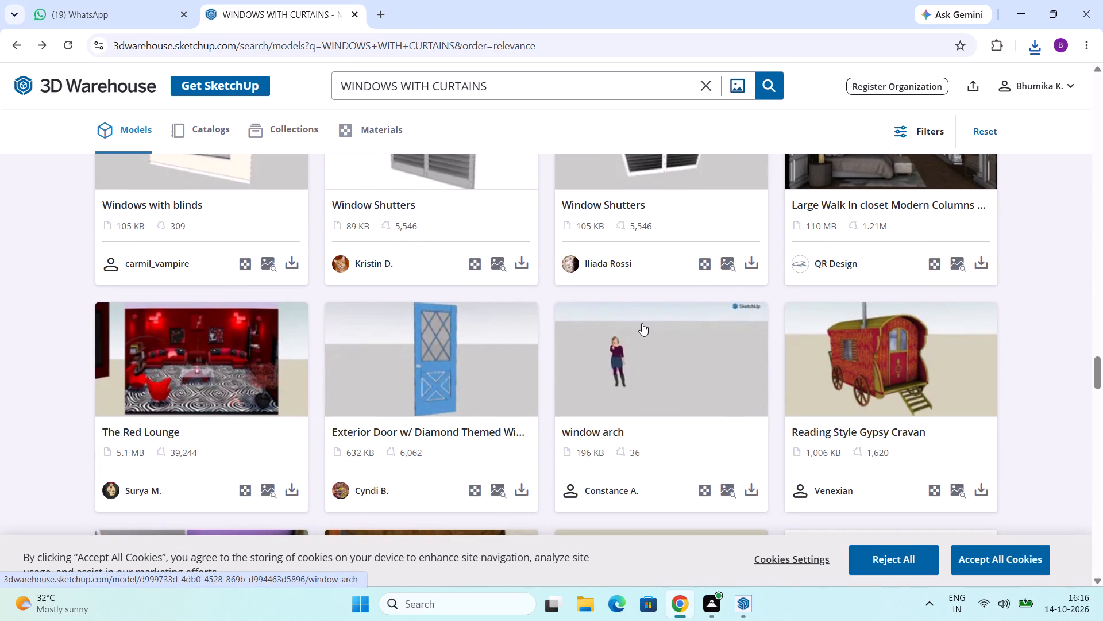
pyautogui.scroll(-6, 642, 323)
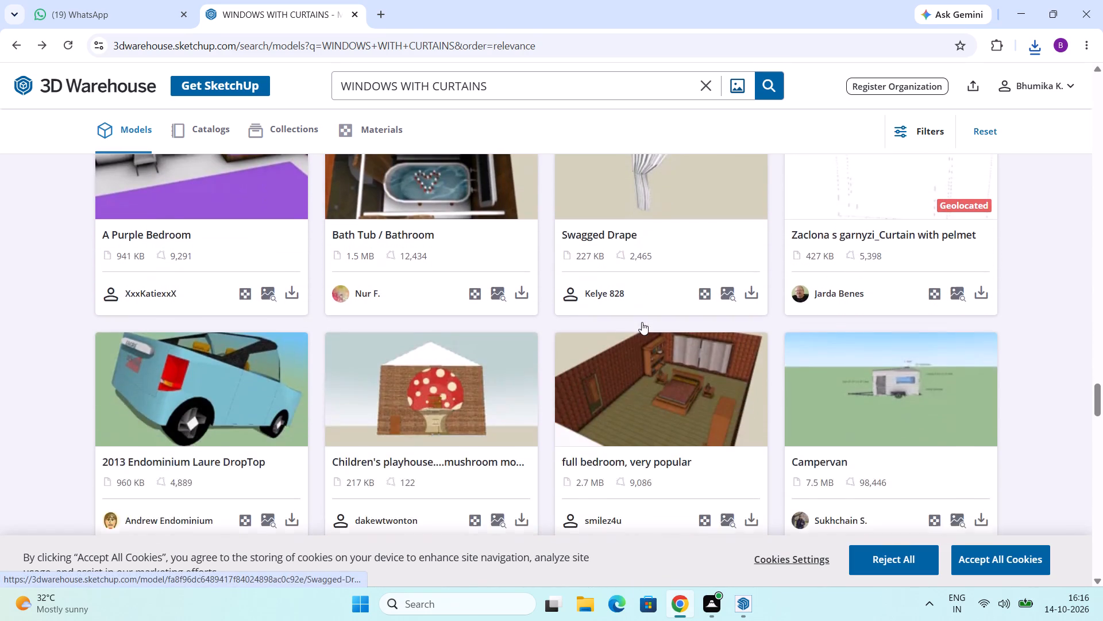
pyautogui.scroll(-14, 642, 322)
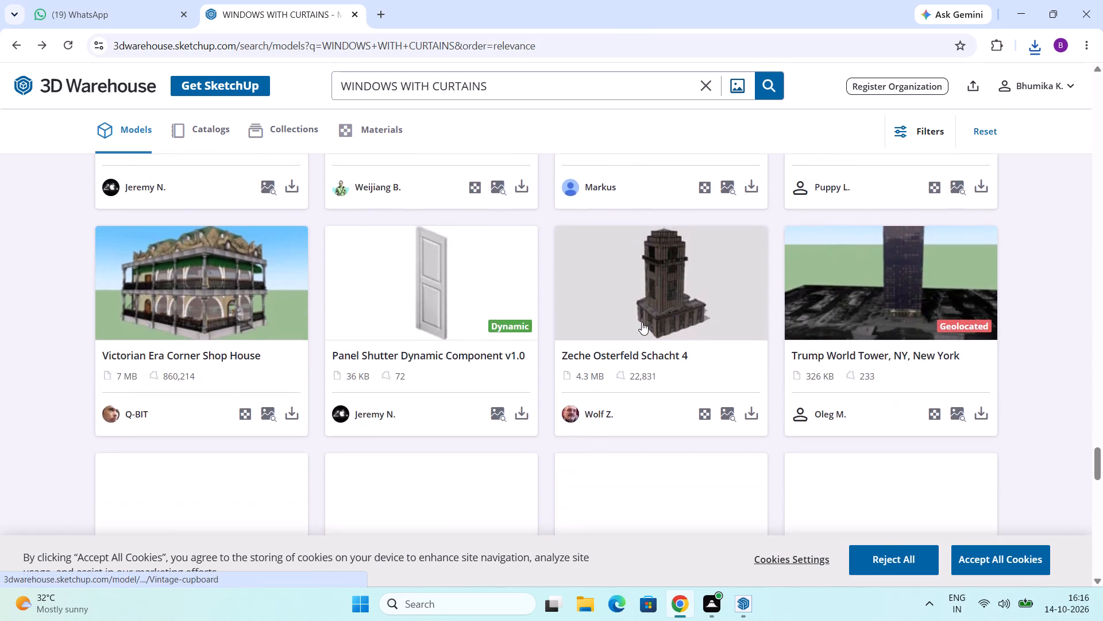
pyautogui.scroll(-16, 642, 322)
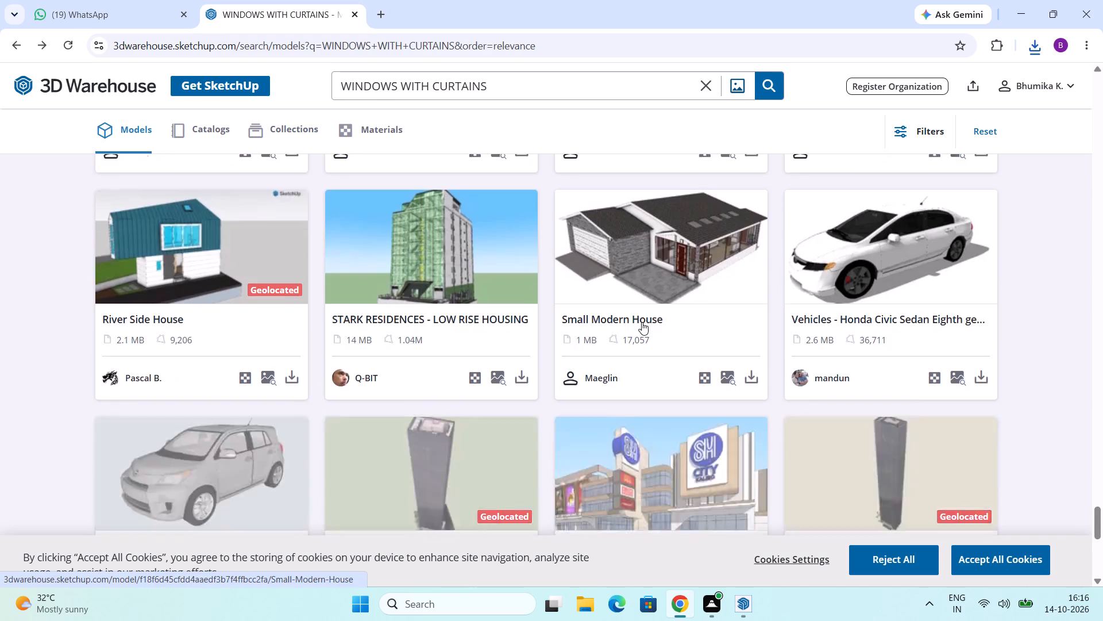
pyautogui.scroll(-3, 642, 322)
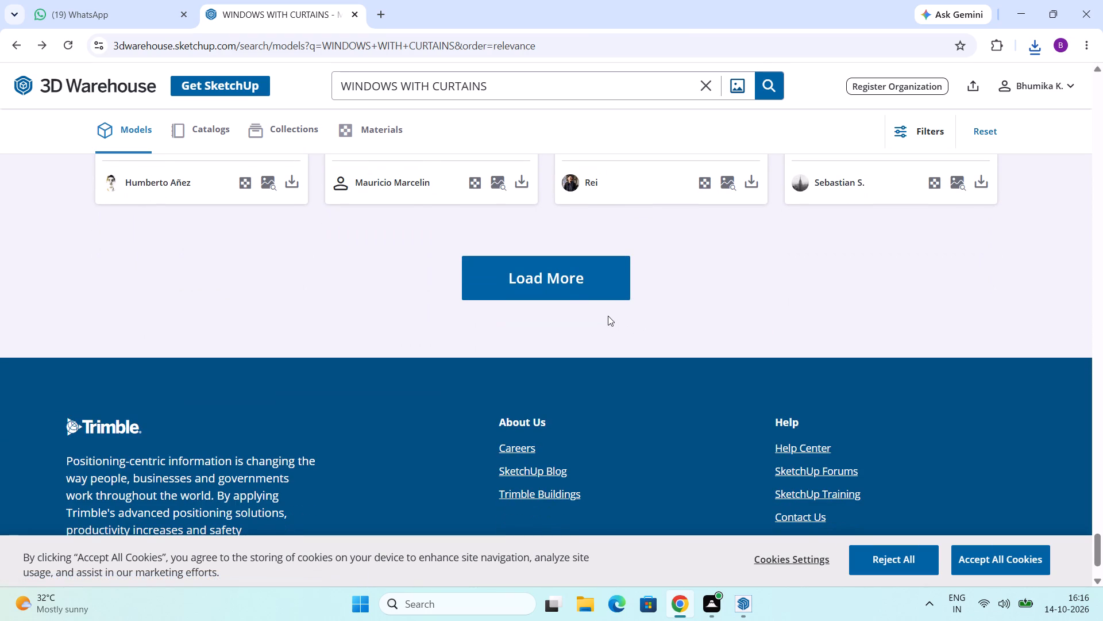
# Switch to SketchUp, import the downloaded "window (1)" model and place it in the empty space beside the house.
pyautogui.hotkey('alt', 'Tab')
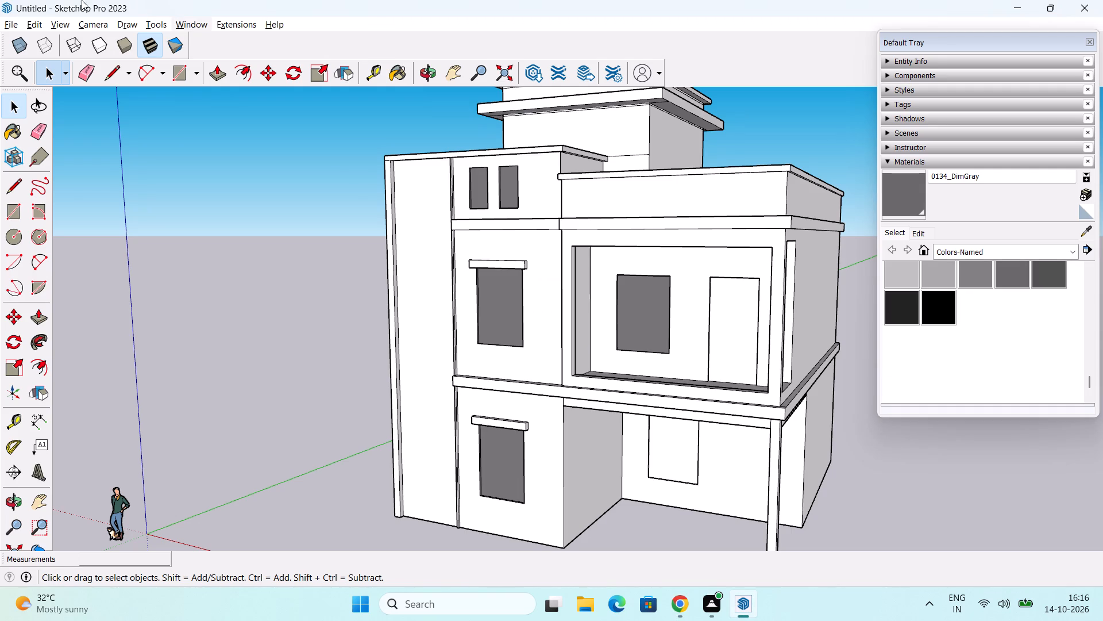
pyautogui.click(9, 28)
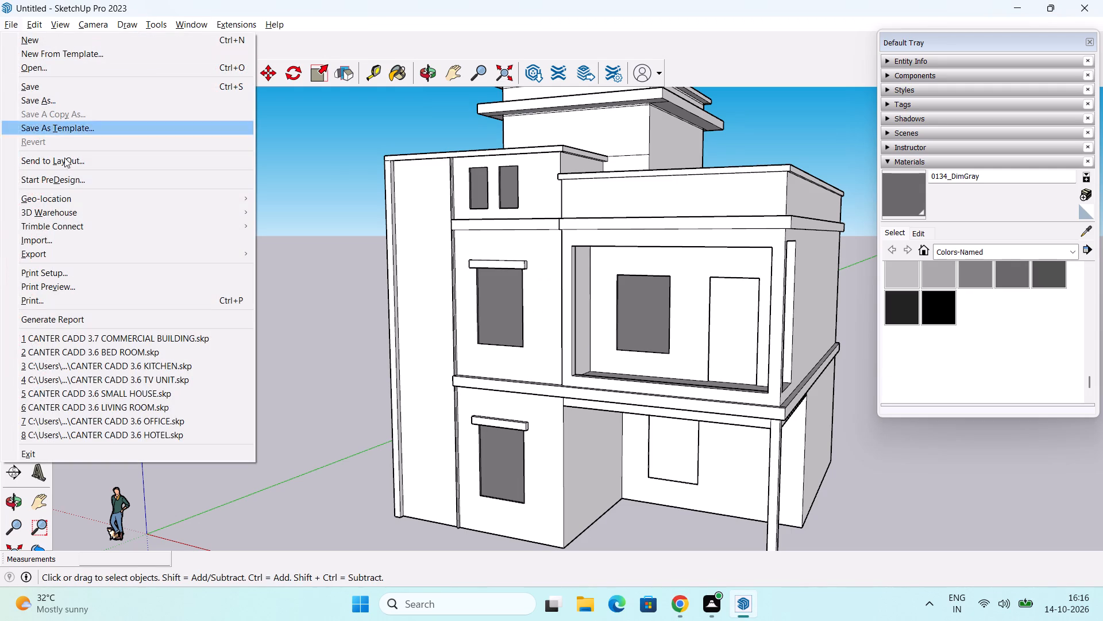
pyautogui.click(90, 237)
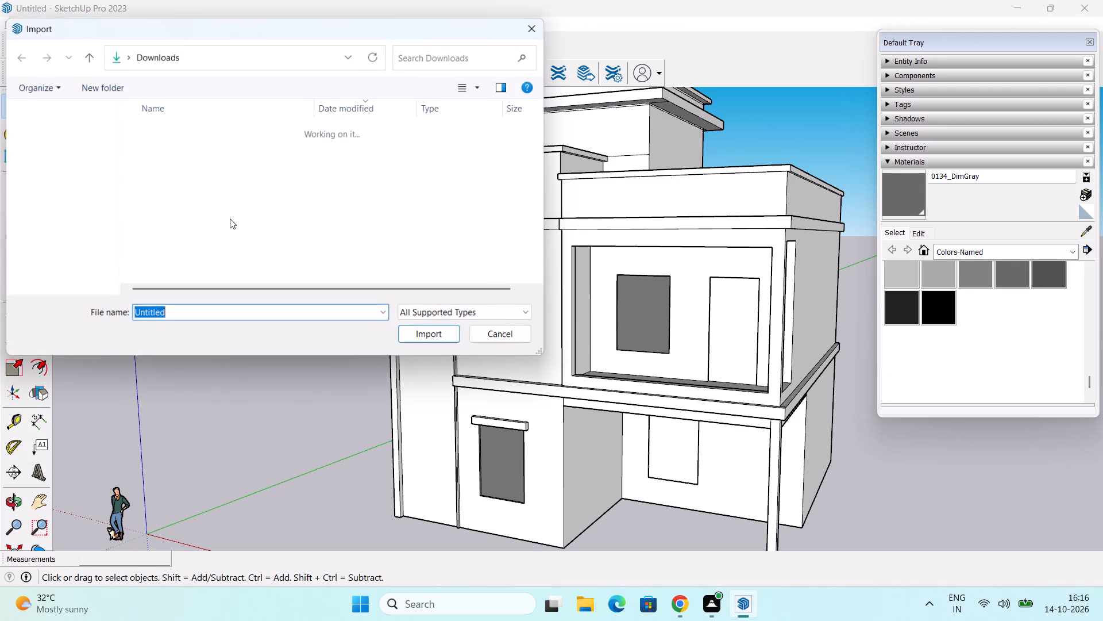
pyautogui.click(221, 159)
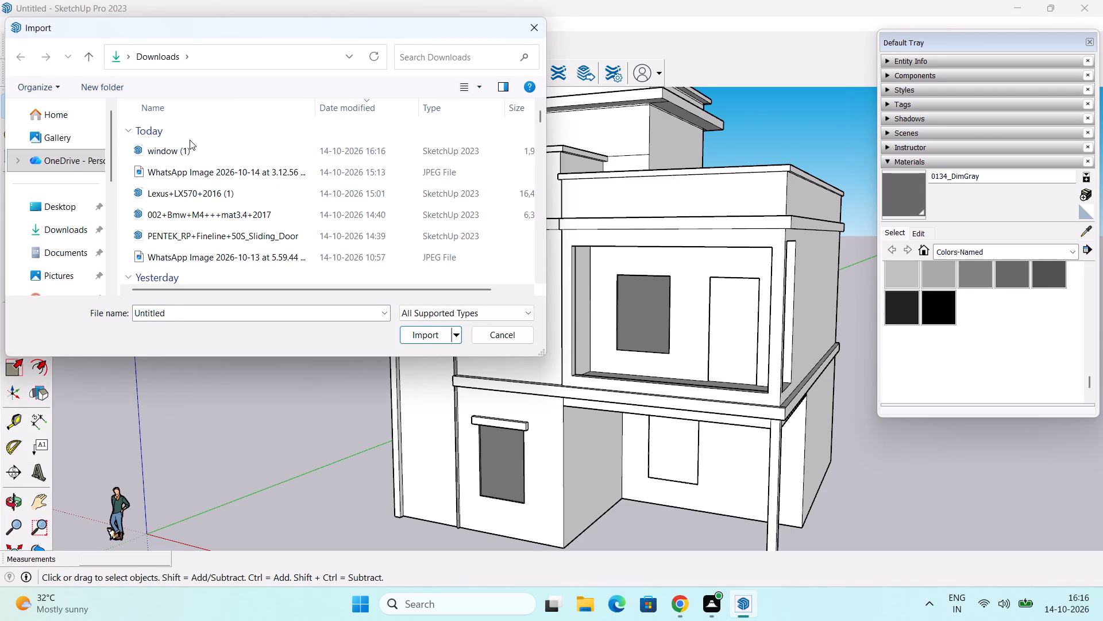
pyautogui.click(193, 147)
pyautogui.click(419, 333)
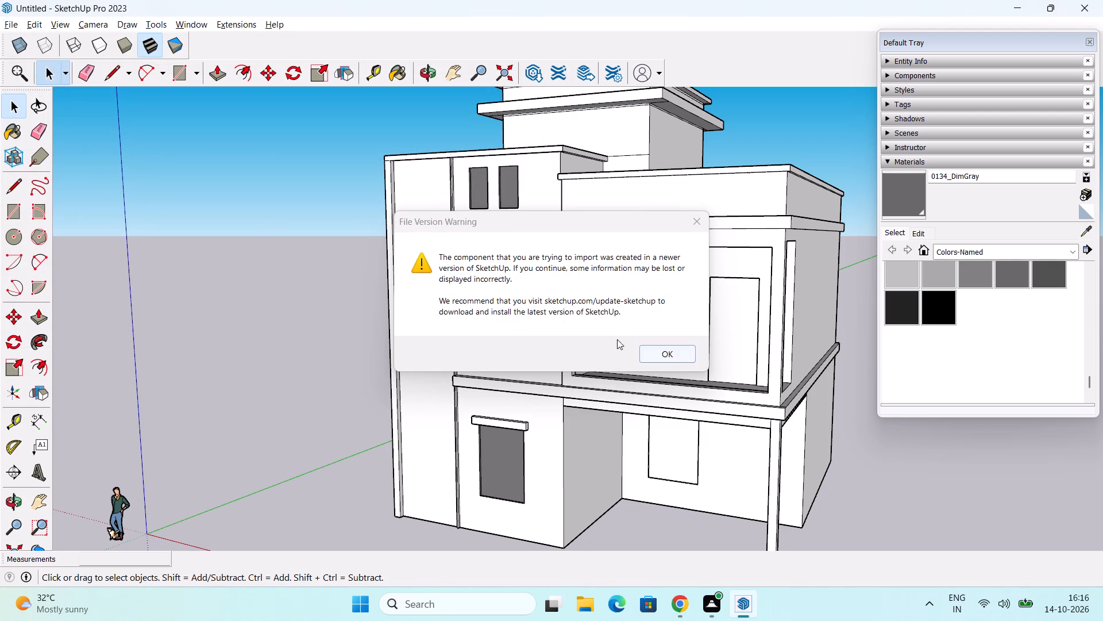
pyautogui.click(647, 350)
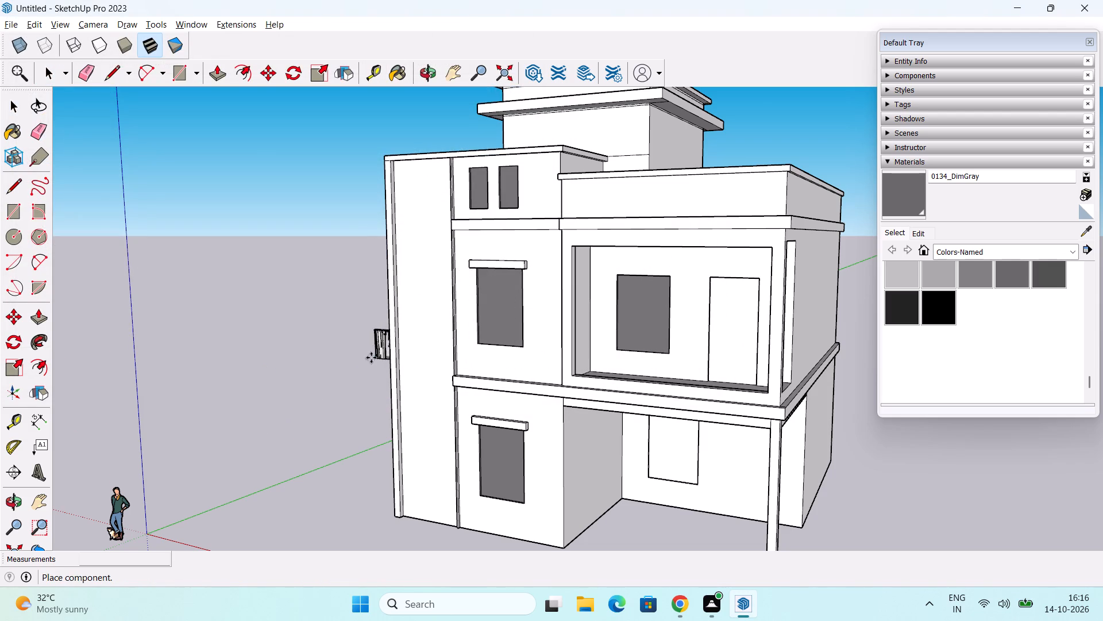
pyautogui.scroll(3, 350, 348)
pyautogui.scroll(5, 501, 326)
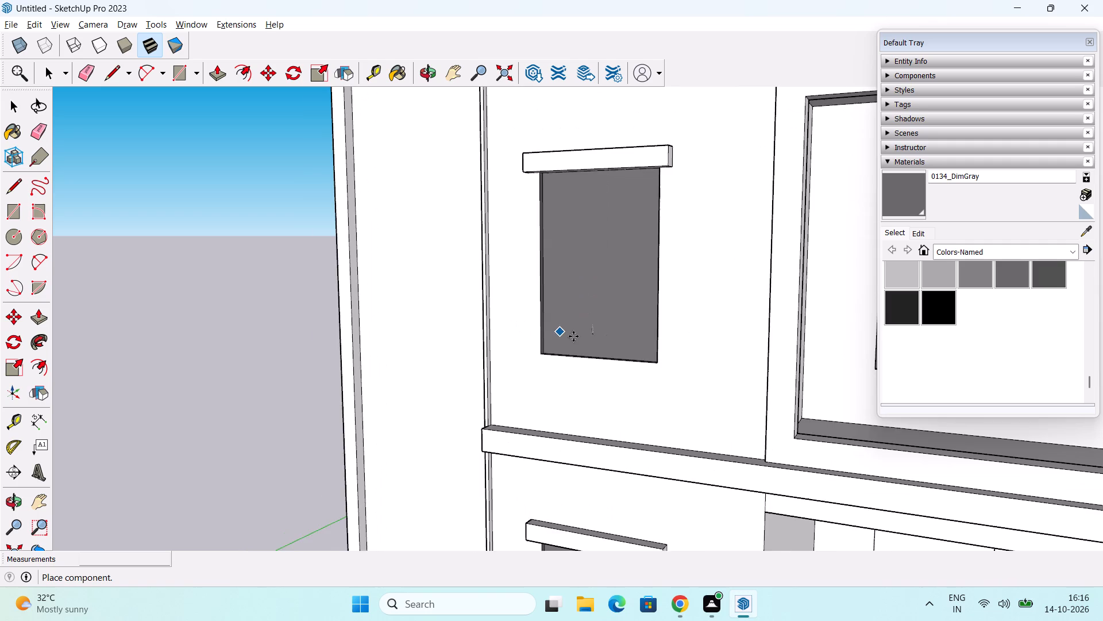
pyautogui.scroll(2, 573, 336)
pyautogui.click(144, 470)
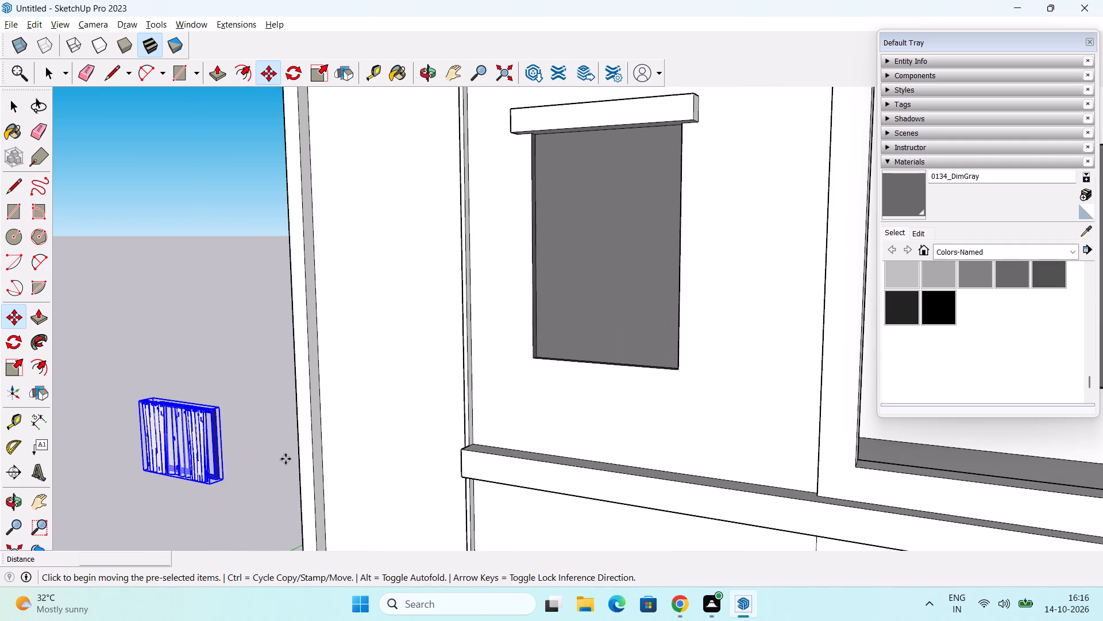
# Examine the imported curtained window model beside the house from several angles.
pyautogui.moveTo(281, 458); pyautogui.dragTo(342, 426, button='middle')
pyautogui.moveTo(178, 471); pyautogui.dragTo(206, 433, button='middle')
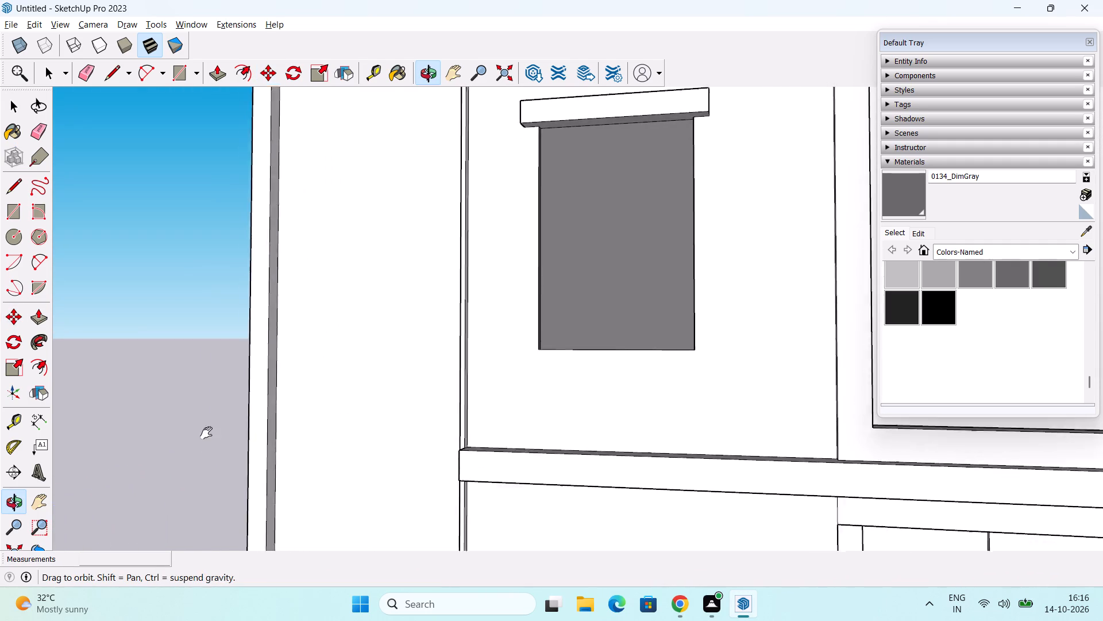
pyautogui.moveTo(206, 433); pyautogui.dragTo(312, 344, button='middle')
pyautogui.scroll(-3, 315, 342)
pyautogui.moveTo(256, 407); pyautogui.dragTo(378, 295, button='middle')
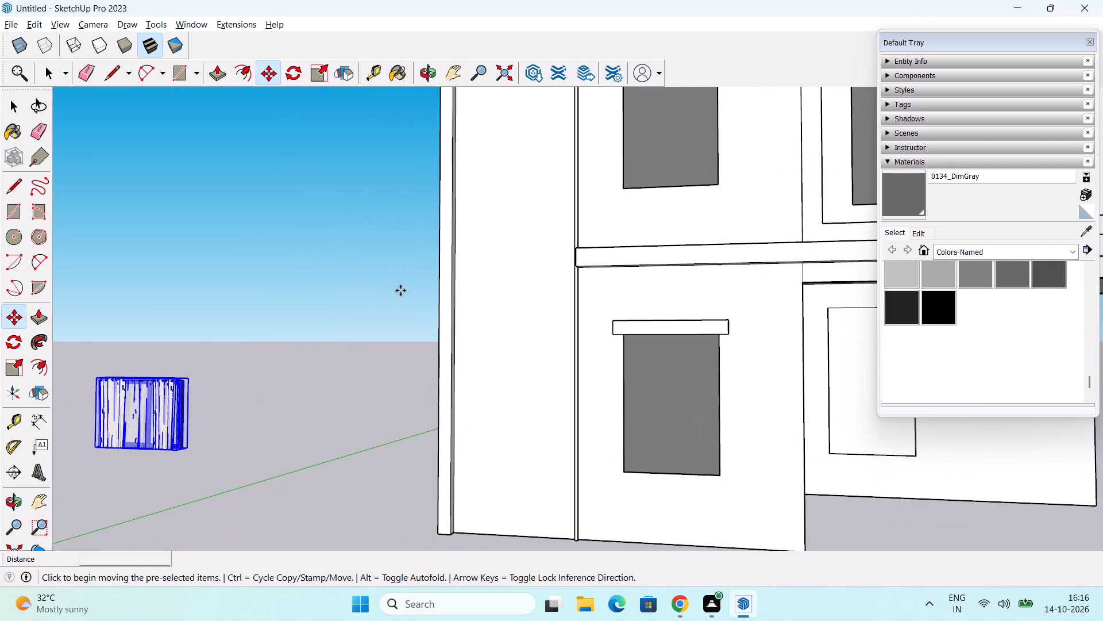
pyautogui.moveTo(195, 371); pyautogui.dragTo(132, 482, button='middle')
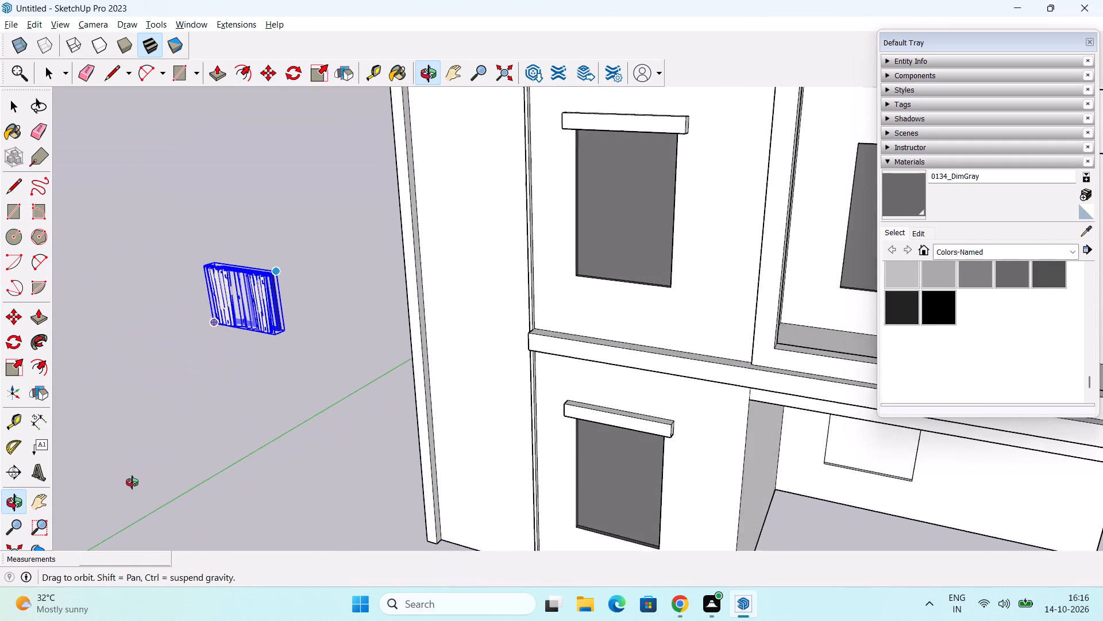
pyautogui.moveTo(132, 482); pyautogui.dragTo(163, 442, button='middle')
pyautogui.press('space')
pyautogui.moveTo(246, 316); pyautogui.dragTo(273, 327)
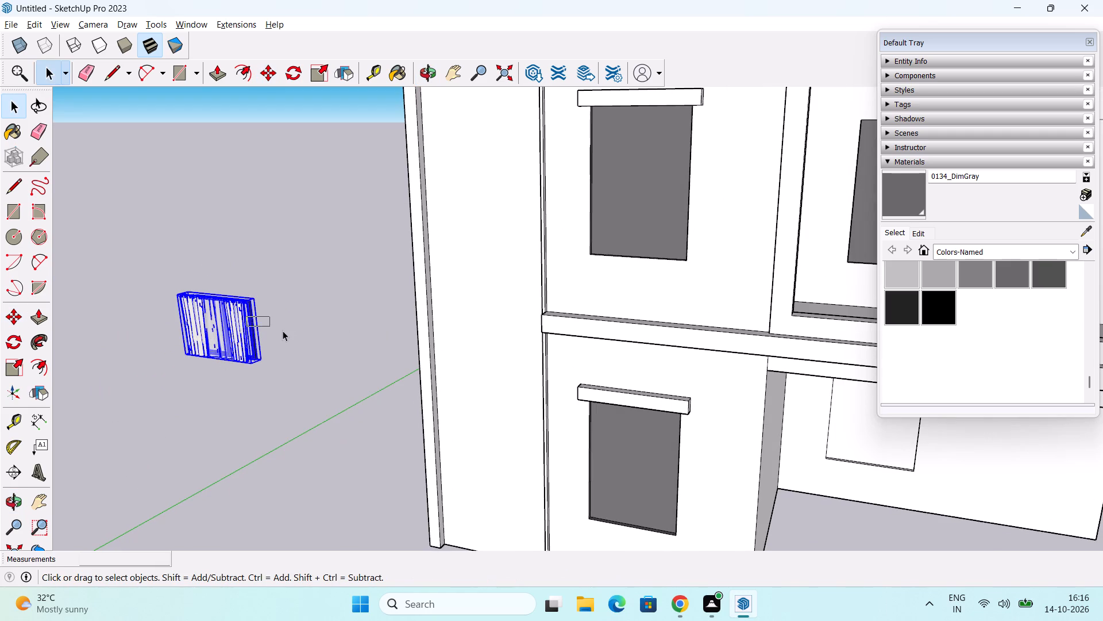
pyautogui.scroll(6, 259, 341)
pyautogui.moveTo(254, 354); pyautogui.dragTo(232, 493, button='middle')
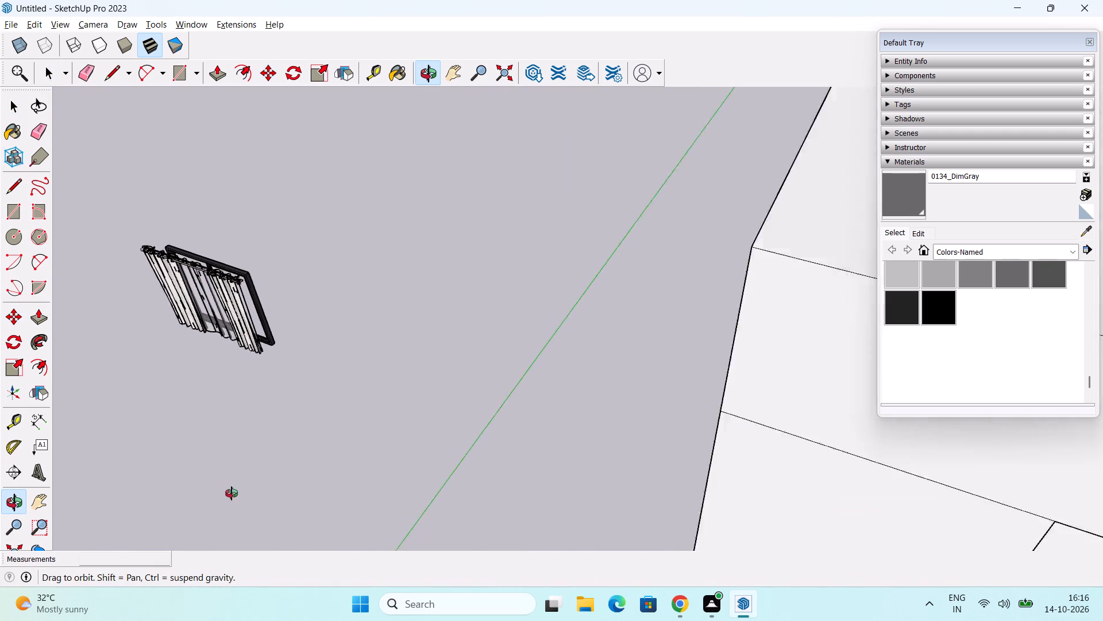
pyautogui.moveTo(232, 493); pyautogui.dragTo(247, 509, button='middle')
pyautogui.moveTo(283, 358); pyautogui.dragTo(222, 377, button='middle')
pyautogui.moveTo(317, 280); pyautogui.dragTo(277, 301, button='middle')
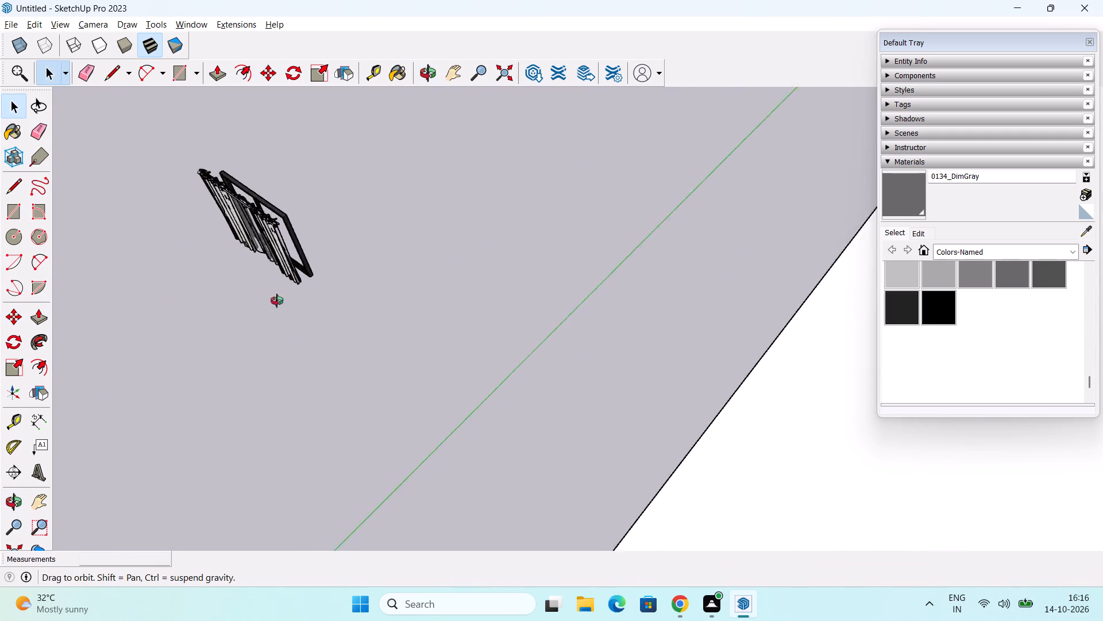
pyautogui.moveTo(277, 301); pyautogui.dragTo(214, 277, button='middle')
pyautogui.moveTo(269, 257); pyautogui.dragTo(531, 197, button='middle')
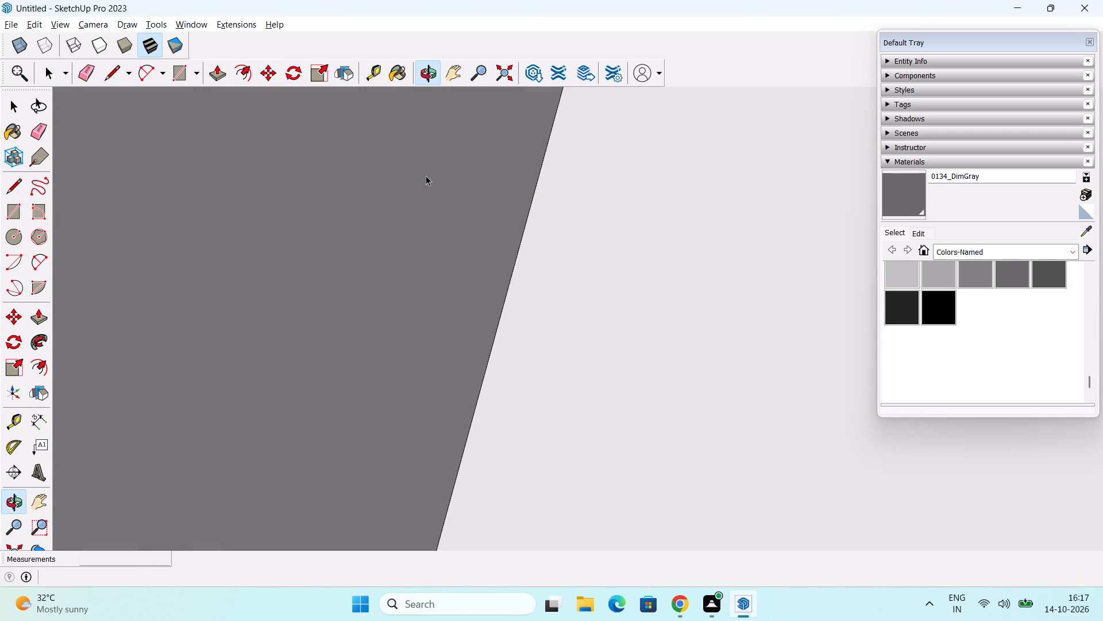
pyautogui.scroll(-7, 359, 166)
pyautogui.click(500, 69)
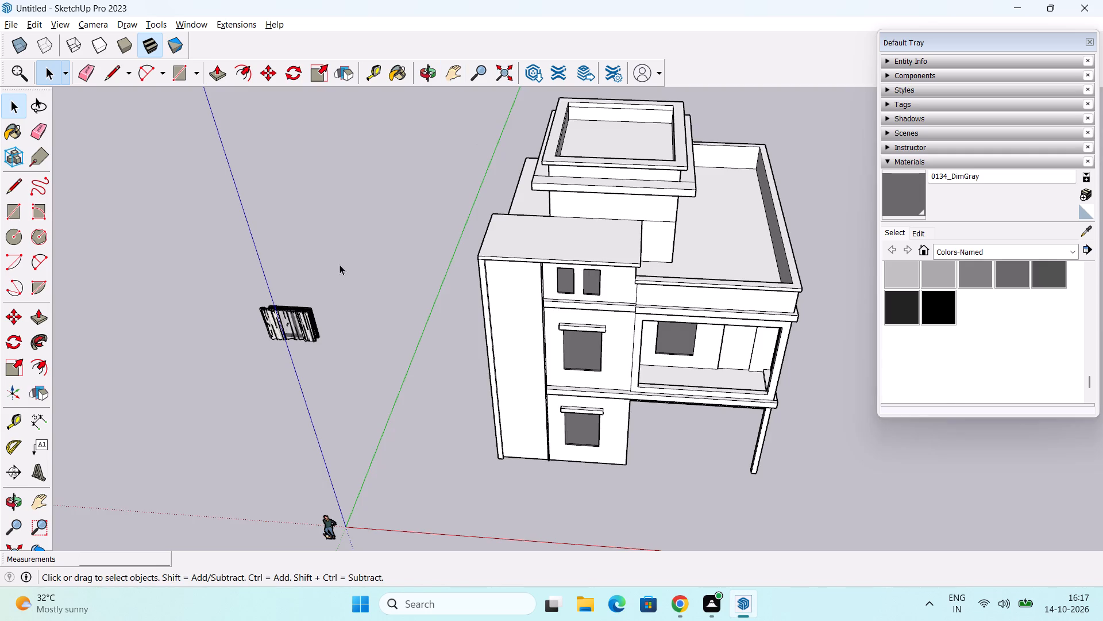
# Open the curtained window model for editing and scale its curtains along the red axis from one side to about 0.87.
pyautogui.scroll(6, 294, 315)
pyautogui.click(297, 320)
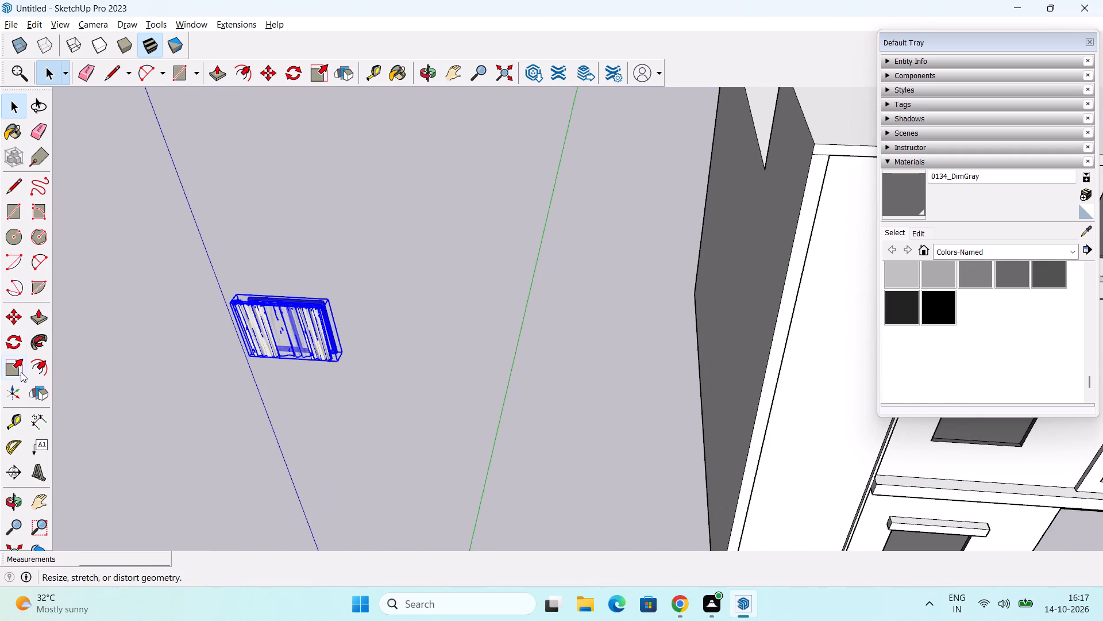
pyautogui.tripleClick(261, 339)
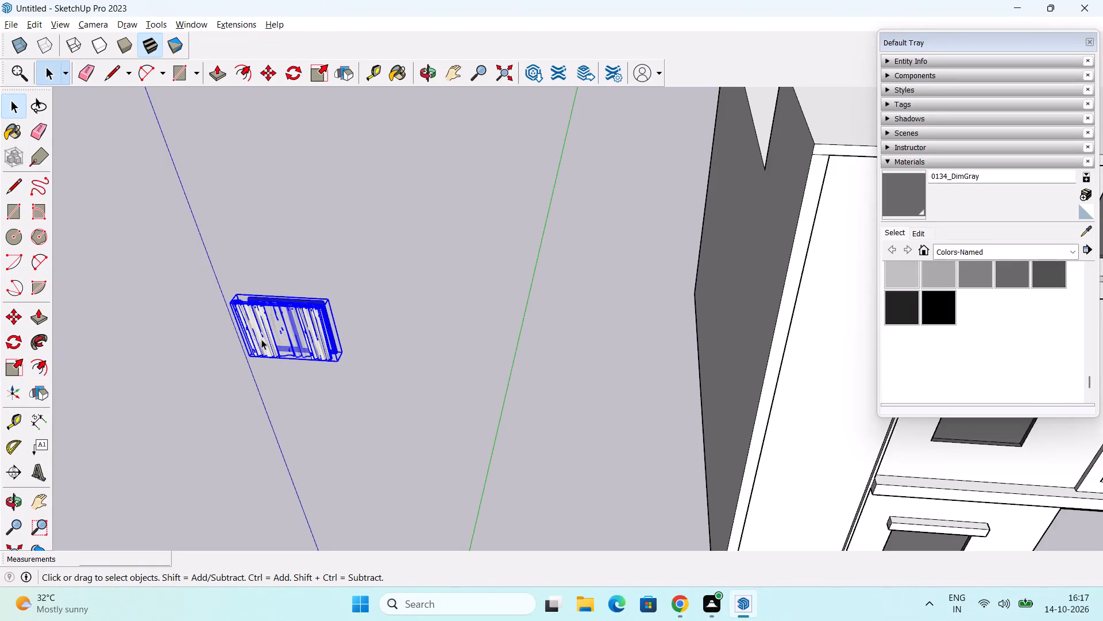
pyautogui.moveTo(202, 324); pyautogui.dragTo(339, 315, button='middle')
pyautogui.moveTo(246, 371); pyautogui.dragTo(307, 335, button='middle')
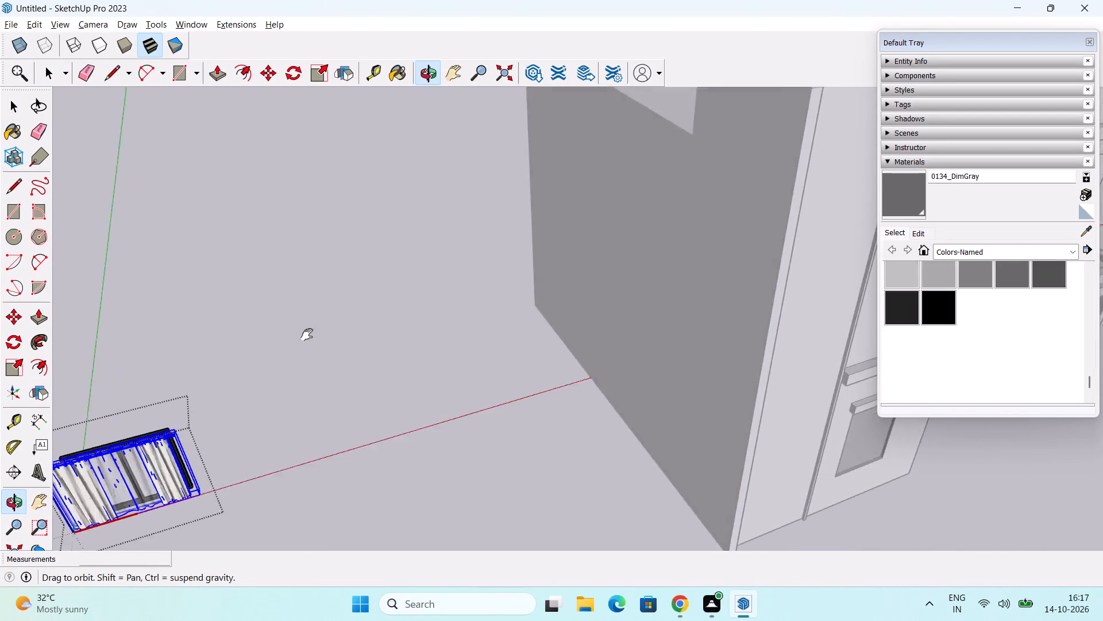
pyautogui.moveTo(307, 335); pyautogui.dragTo(369, 295, button='middle')
pyautogui.moveTo(284, 390); pyautogui.dragTo(408, 313, button='middle')
pyautogui.moveTo(277, 431); pyautogui.dragTo(706, 398, button='middle')
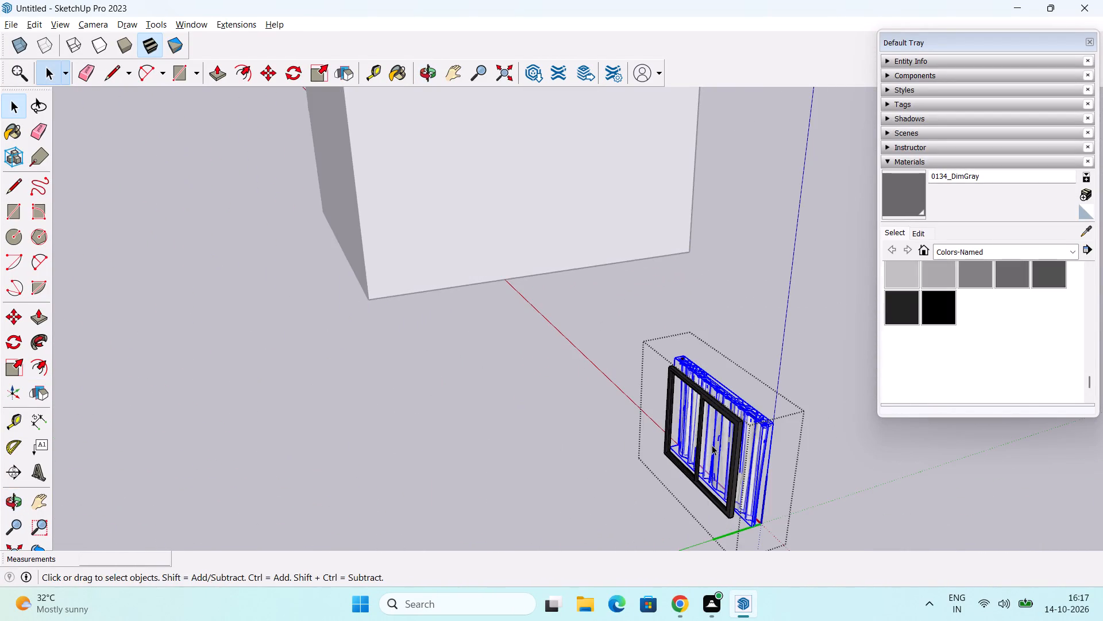
pyautogui.keyDown('shift'); pyautogui.moveTo(713, 445); pyautogui.dragTo(604, 389, button='middle'); pyautogui.keyUp('shift')
pyautogui.moveTo(615, 425); pyautogui.dragTo(809, 386, button='middle')
pyautogui.moveTo(778, 385); pyautogui.dragTo(476, 471, button='middle')
pyautogui.moveTo(543, 448); pyautogui.dragTo(436, 465, button='middle')
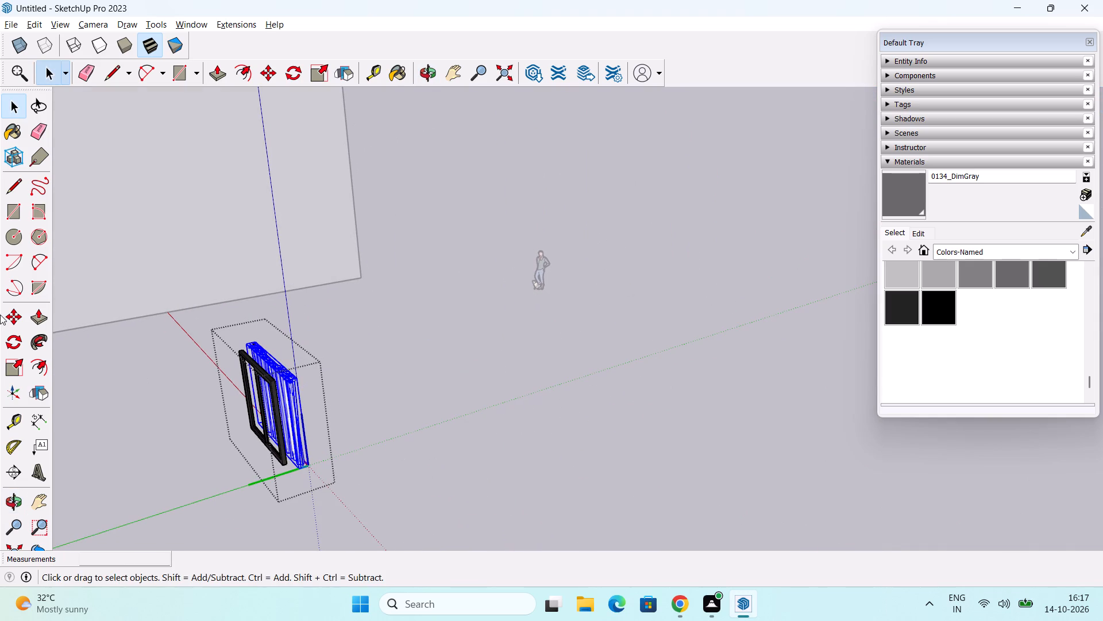
pyautogui.scroll(2, 0, 315)
pyautogui.click(20, 373)
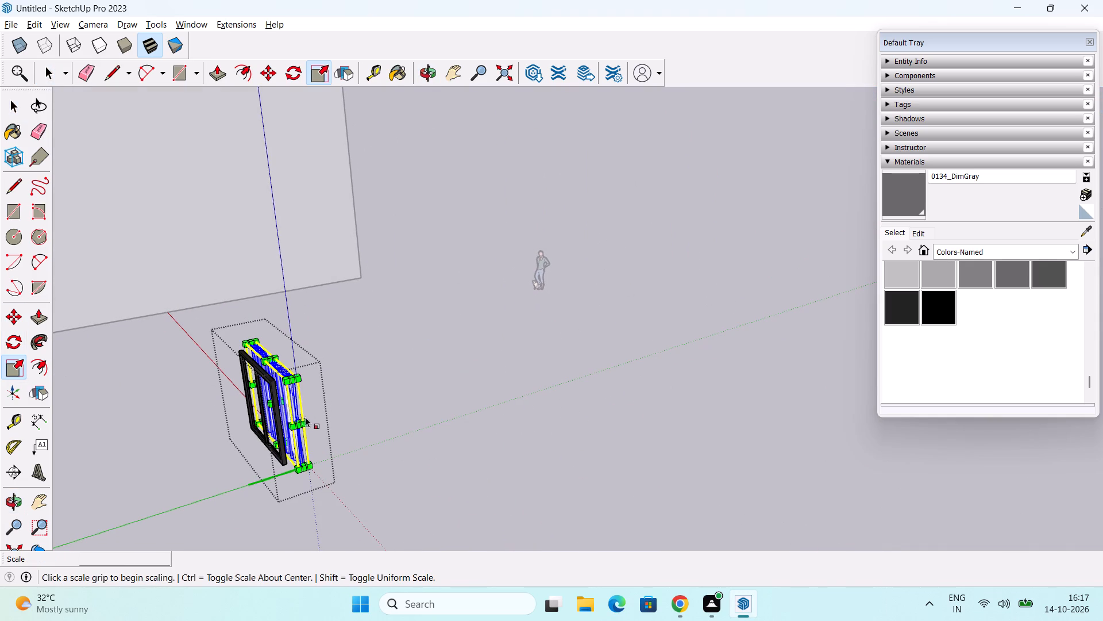
pyautogui.click(301, 425)
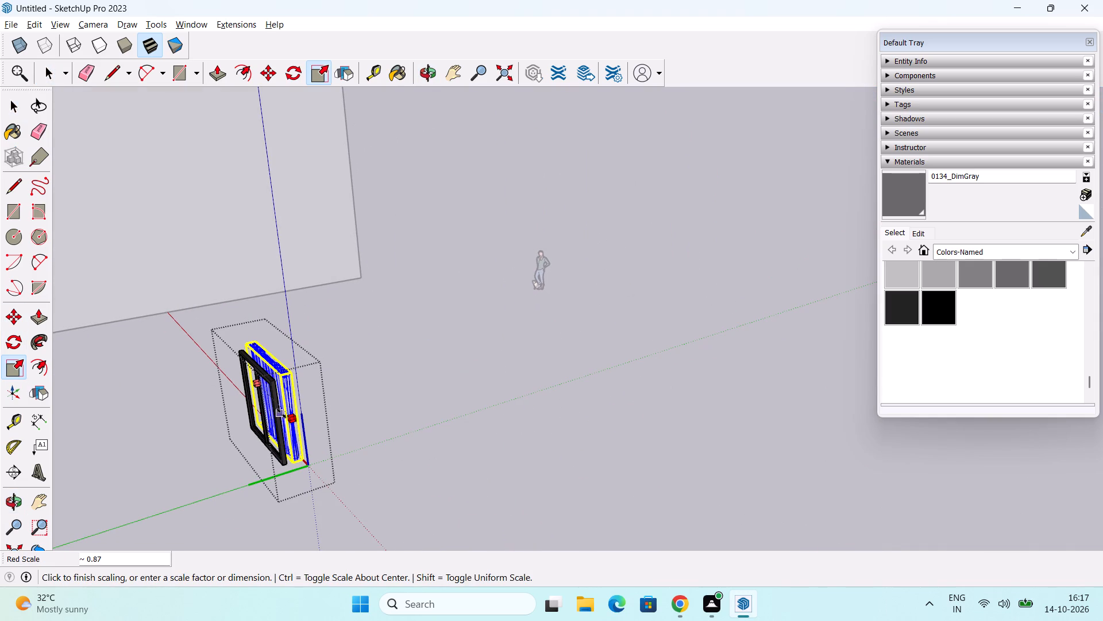
pyautogui.click(278, 413)
# Scale the curtains from their opposite side along the red axis to about 0.94, and leave the window model's editing mode.
pyautogui.moveTo(249, 445); pyautogui.dragTo(379, 429, button='middle')
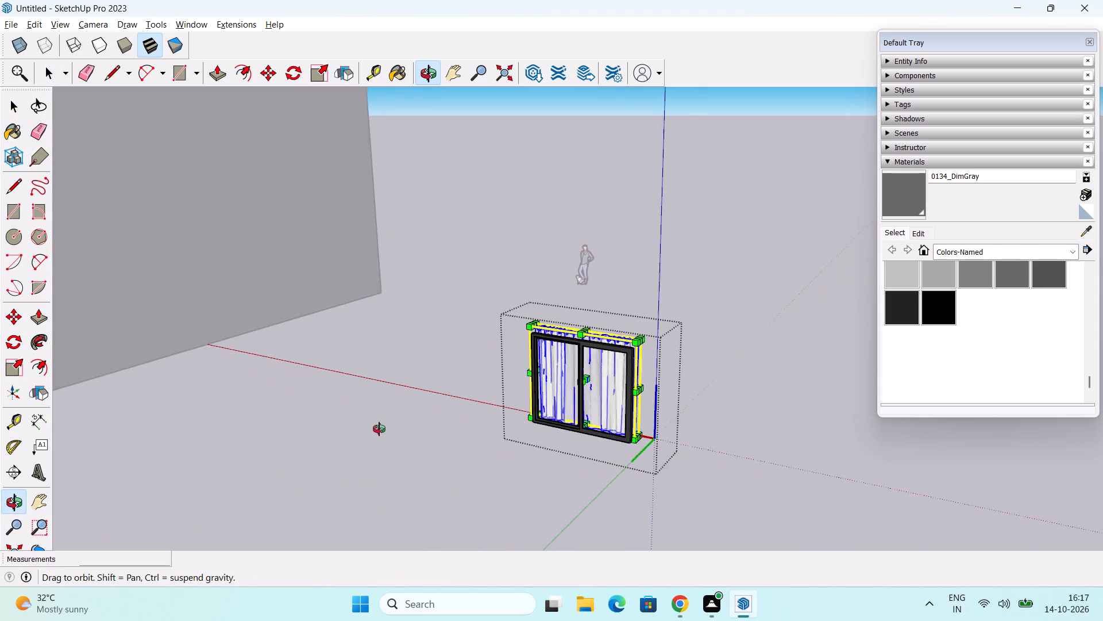
pyautogui.moveTo(379, 429); pyautogui.dragTo(381, 429, button='middle')
pyautogui.moveTo(439, 423); pyautogui.dragTo(560, 444, button='middle')
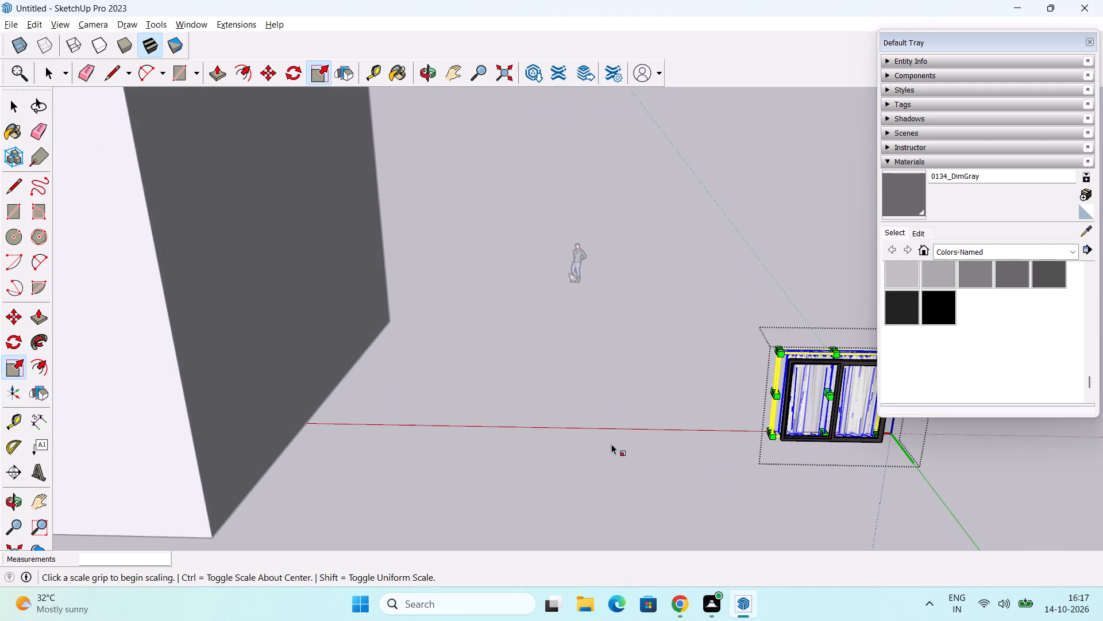
pyautogui.moveTo(591, 441); pyautogui.dragTo(417, 446, button='middle')
pyautogui.moveTo(533, 458); pyautogui.dragTo(732, 489, button='middle')
pyautogui.keyDown('shift'); pyautogui.moveTo(747, 450); pyautogui.dragTo(568, 494, button='middle'); pyautogui.keyUp('shift')
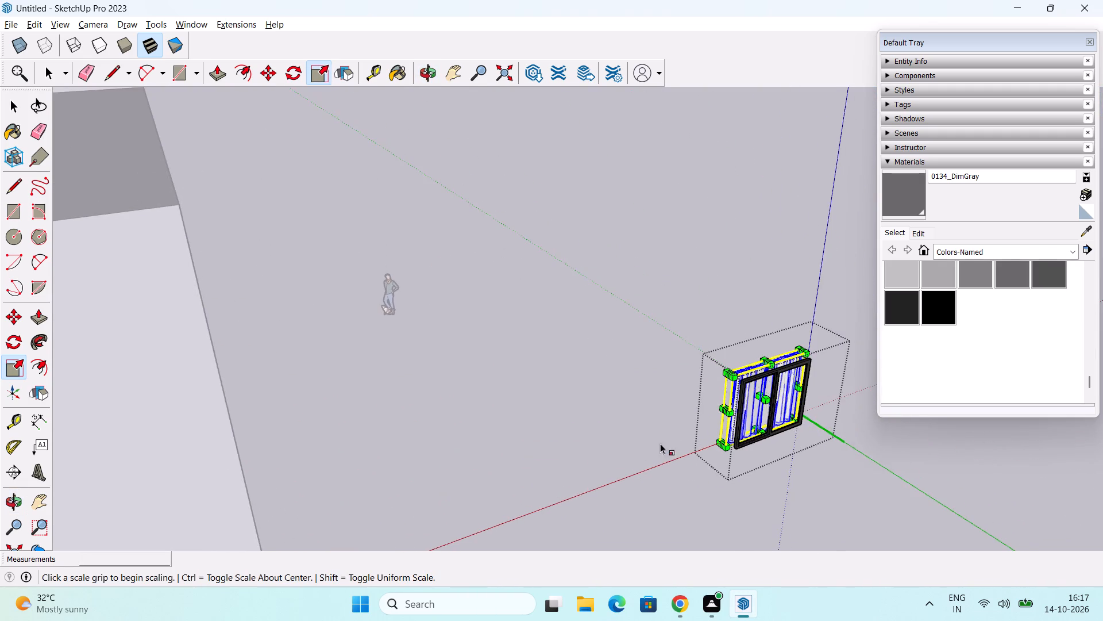
pyautogui.scroll(15, 668, 436)
pyautogui.moveTo(695, 426); pyautogui.dragTo(779, 443, button='middle')
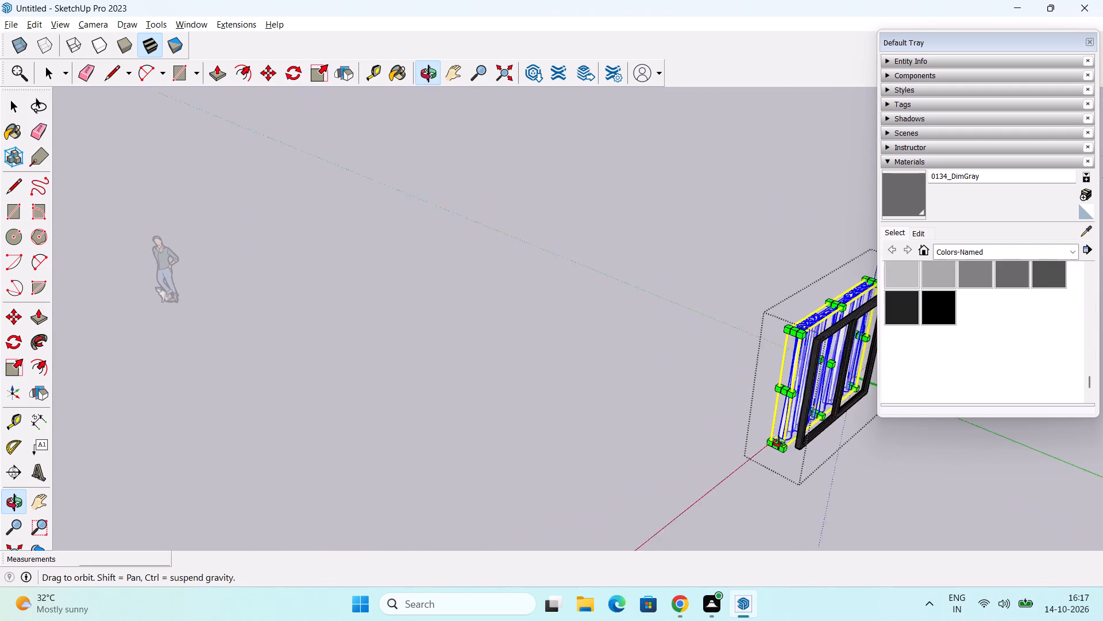
pyautogui.moveTo(779, 443); pyautogui.dragTo(788, 463, button='middle')
pyautogui.scroll(8, 797, 419)
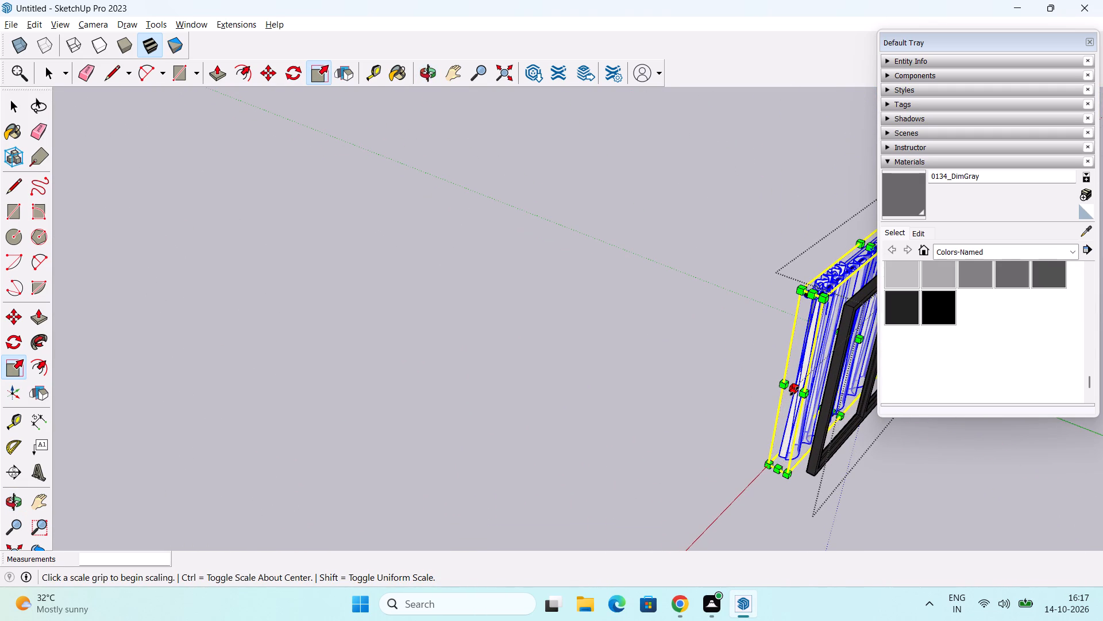
pyautogui.click(795, 391)
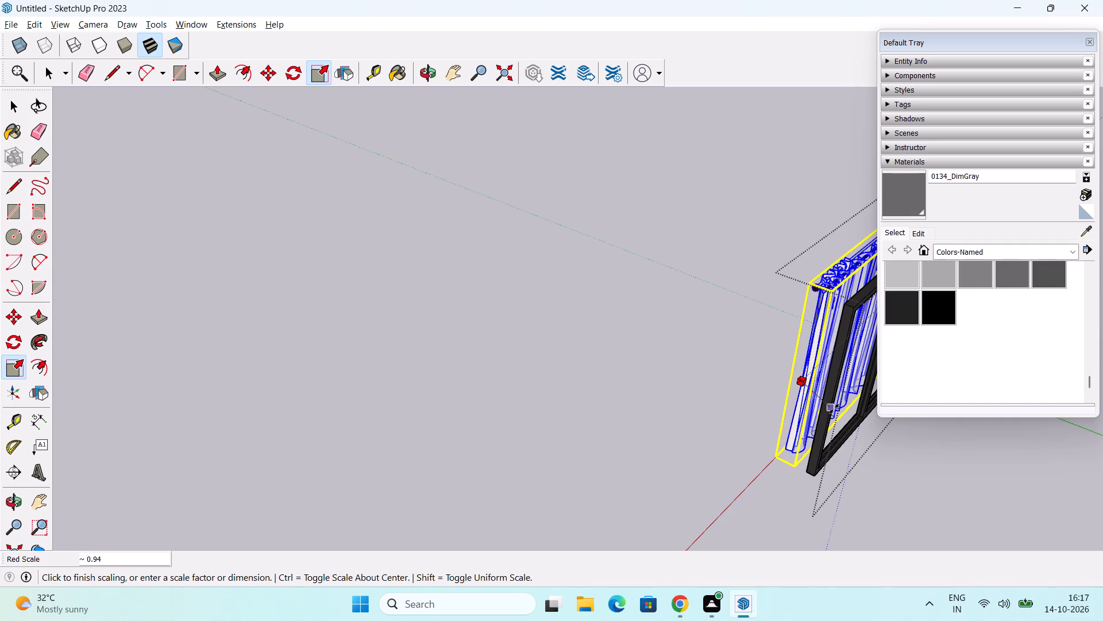
pyautogui.click(834, 409)
pyautogui.scroll(-2, 817, 415)
pyautogui.moveTo(786, 419); pyautogui.dragTo(520, 389, button='middle')
pyautogui.scroll(-2, 557, 384)
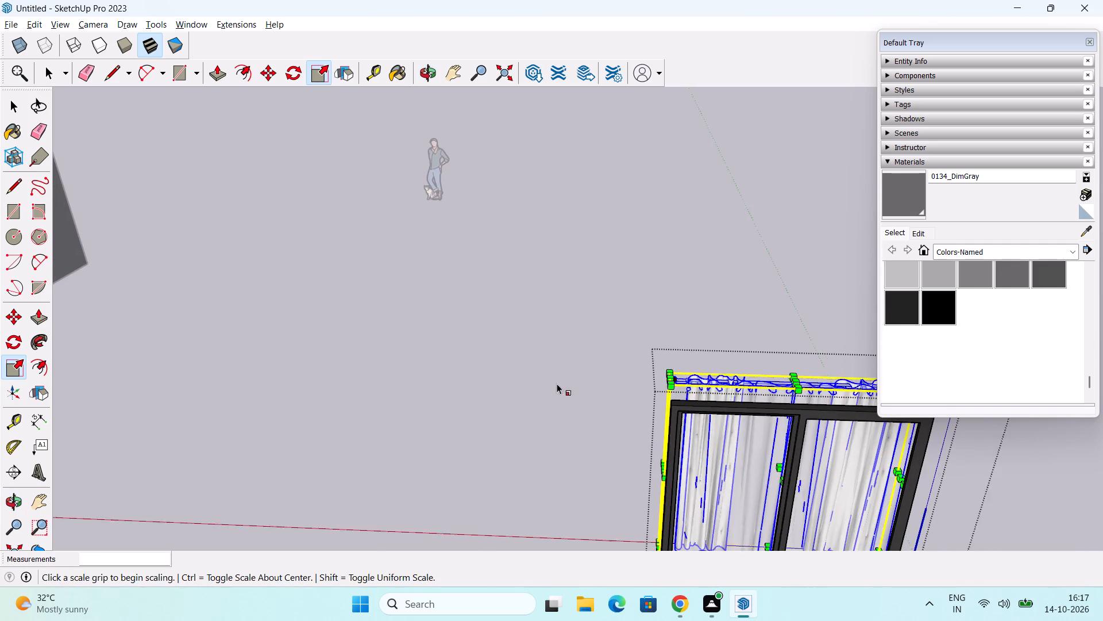
pyautogui.scroll(-1, 557, 384)
pyautogui.press('space')
pyautogui.click(456, 356)
# Rotate the whole curtained window model 180 degrees about the vertical axis.
pyautogui.scroll(-3, 481, 353)
pyautogui.moveTo(534, 387); pyautogui.dragTo(372, 481, button='middle')
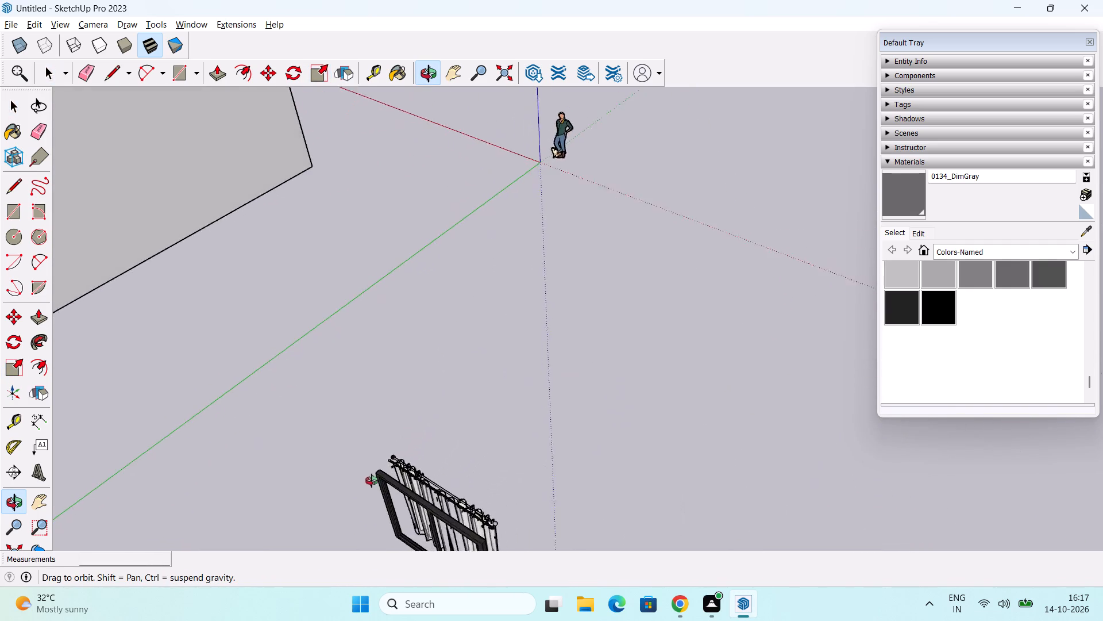
pyautogui.moveTo(372, 481); pyautogui.dragTo(556, 328, button='middle')
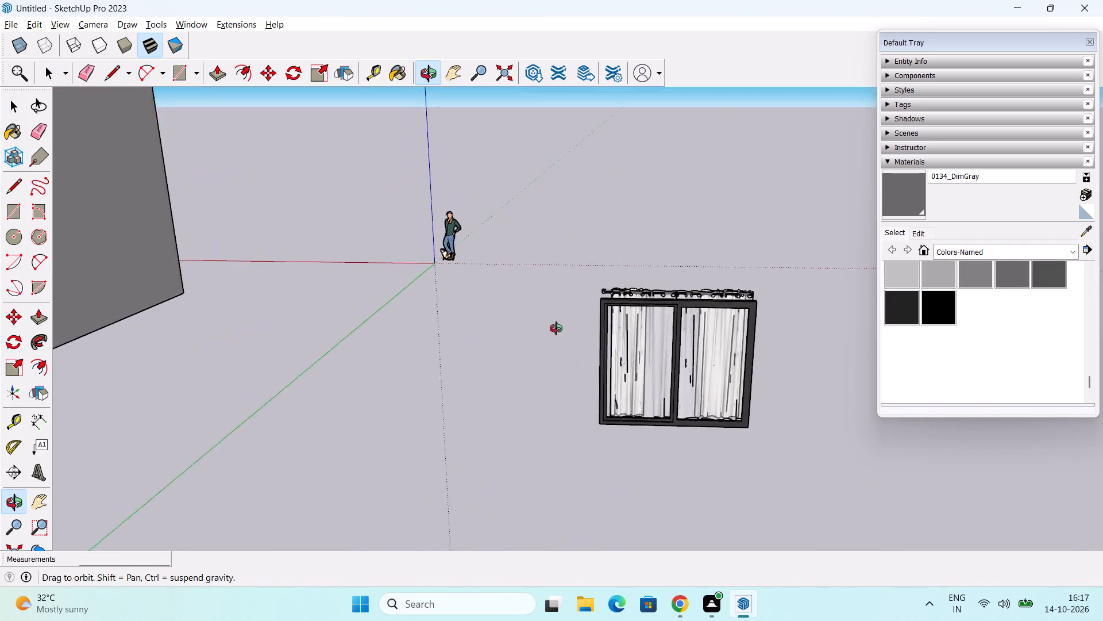
pyautogui.moveTo(556, 328); pyautogui.dragTo(385, 434, button='middle')
pyautogui.scroll(-5, 405, 407)
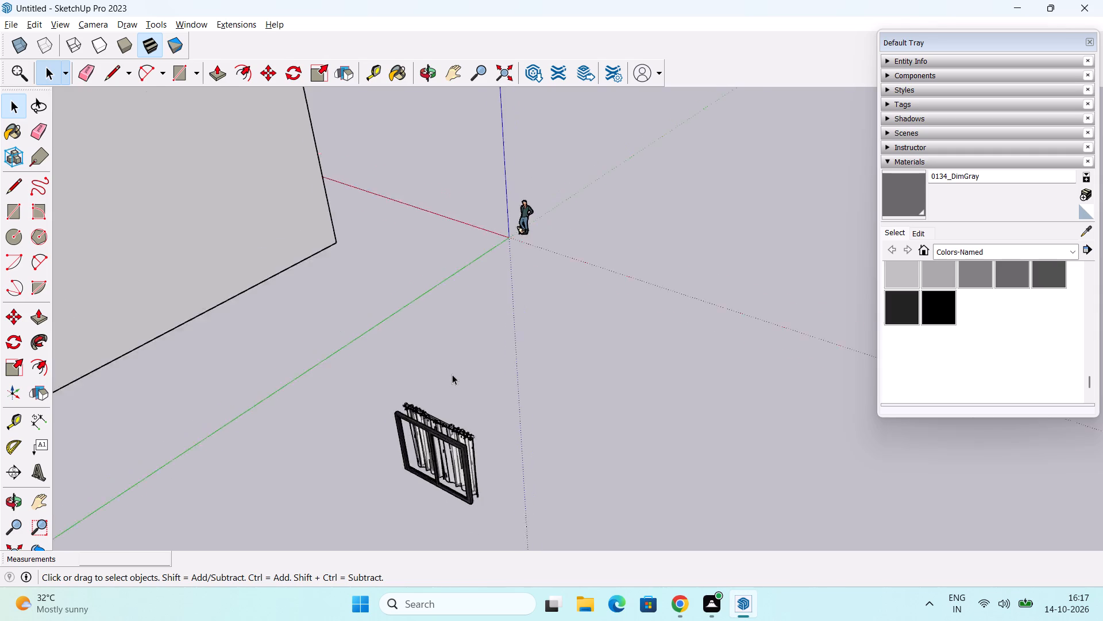
pyautogui.scroll(-8, 452, 374)
pyautogui.moveTo(490, 357); pyautogui.dragTo(312, 346, button='middle')
pyautogui.moveTo(470, 327); pyautogui.dragTo(317, 333, button='middle')
pyautogui.moveTo(517, 312); pyautogui.dragTo(392, 310, button='middle')
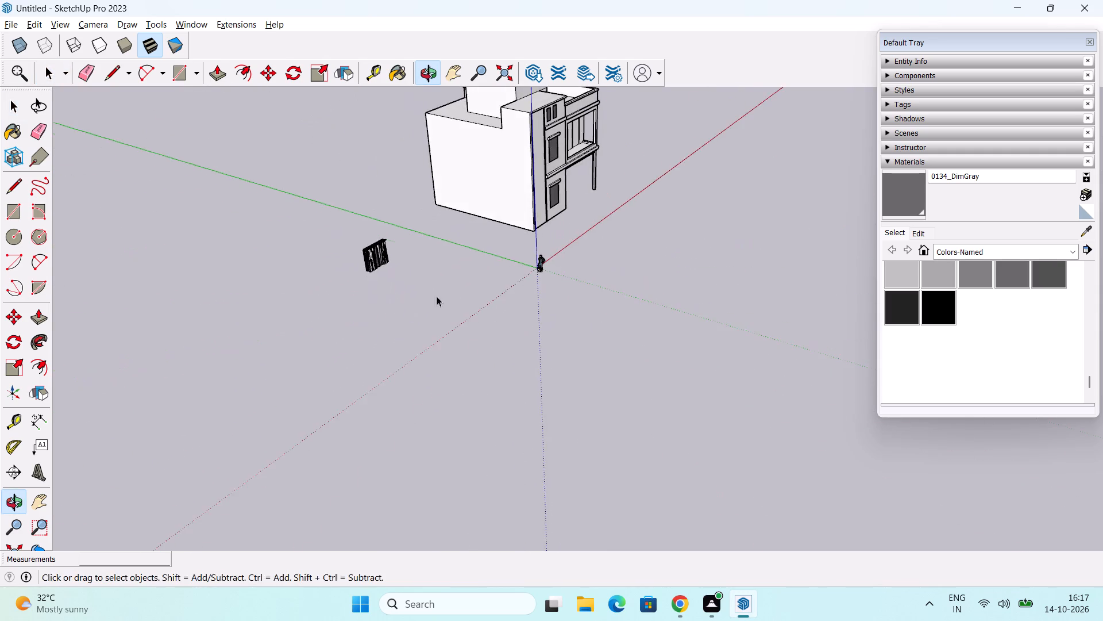
pyautogui.moveTo(594, 258); pyautogui.dragTo(447, 252, button='middle')
pyautogui.scroll(5, 617, 179)
pyautogui.moveTo(661, 220); pyautogui.dragTo(634, 226, button='middle')
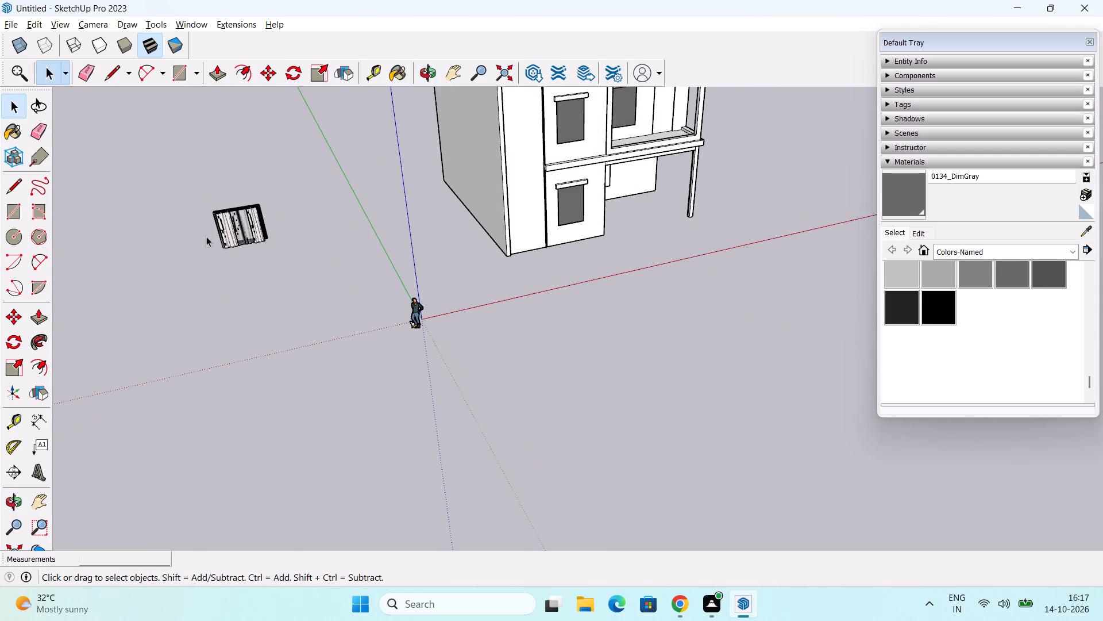
pyautogui.click(232, 237)
pyautogui.click(14, 352)
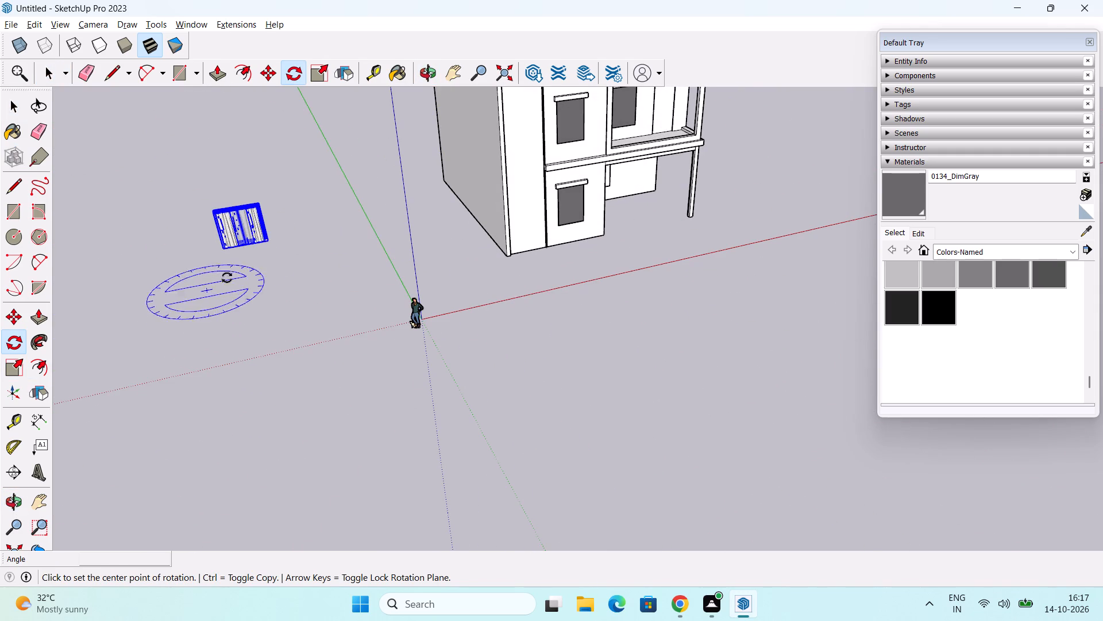
pyautogui.click(227, 256)
pyautogui.click(280, 247)
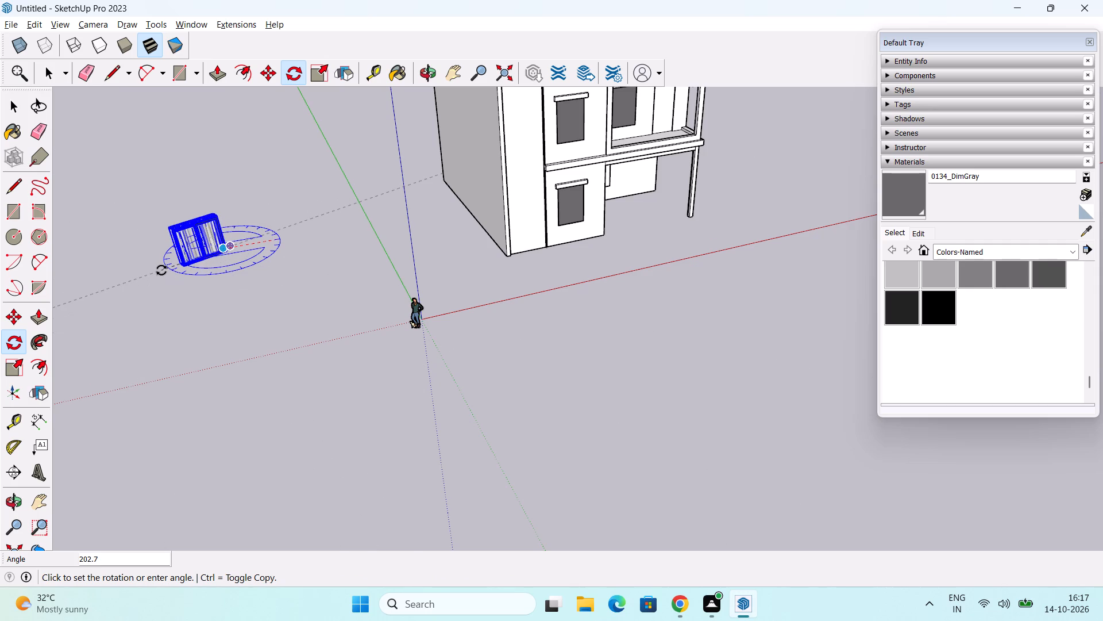
pyautogui.write('180')
pyautogui.press('Return')
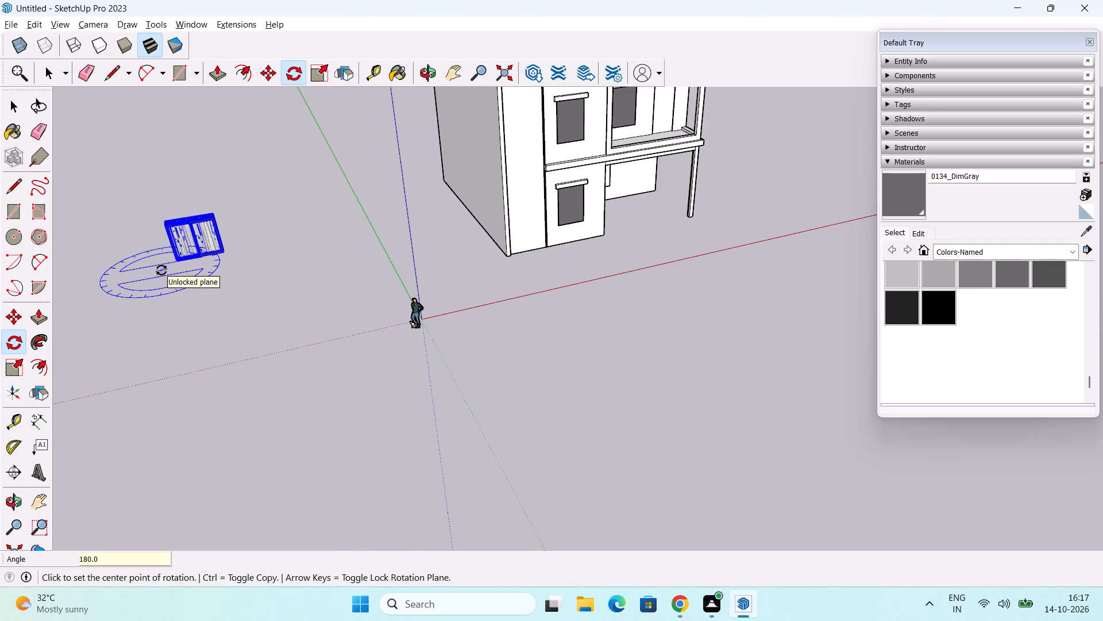
pyautogui.press('space')
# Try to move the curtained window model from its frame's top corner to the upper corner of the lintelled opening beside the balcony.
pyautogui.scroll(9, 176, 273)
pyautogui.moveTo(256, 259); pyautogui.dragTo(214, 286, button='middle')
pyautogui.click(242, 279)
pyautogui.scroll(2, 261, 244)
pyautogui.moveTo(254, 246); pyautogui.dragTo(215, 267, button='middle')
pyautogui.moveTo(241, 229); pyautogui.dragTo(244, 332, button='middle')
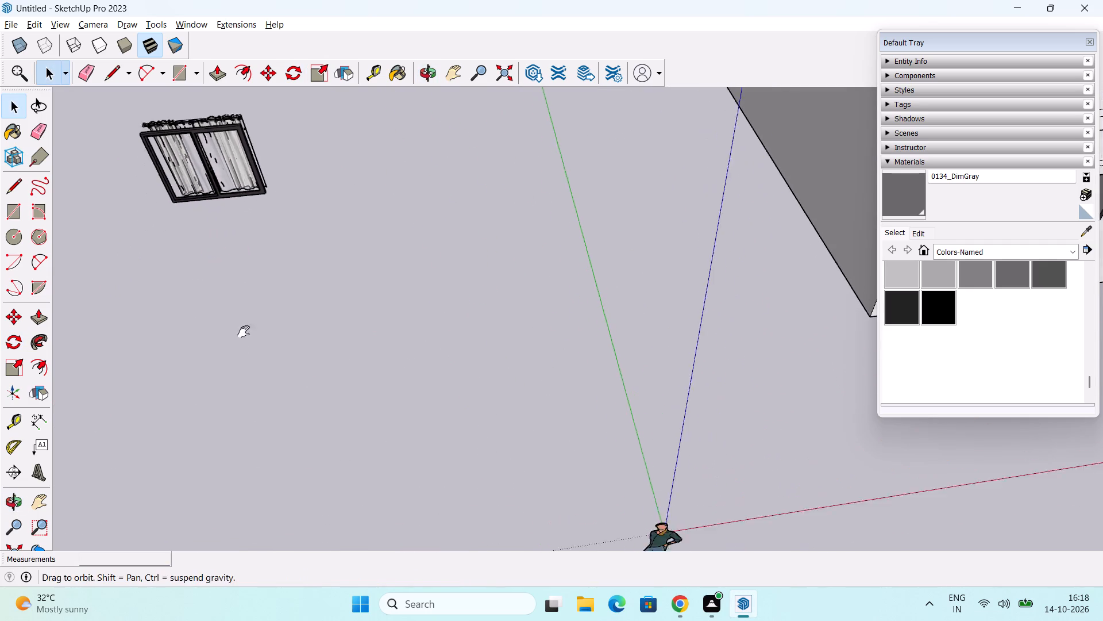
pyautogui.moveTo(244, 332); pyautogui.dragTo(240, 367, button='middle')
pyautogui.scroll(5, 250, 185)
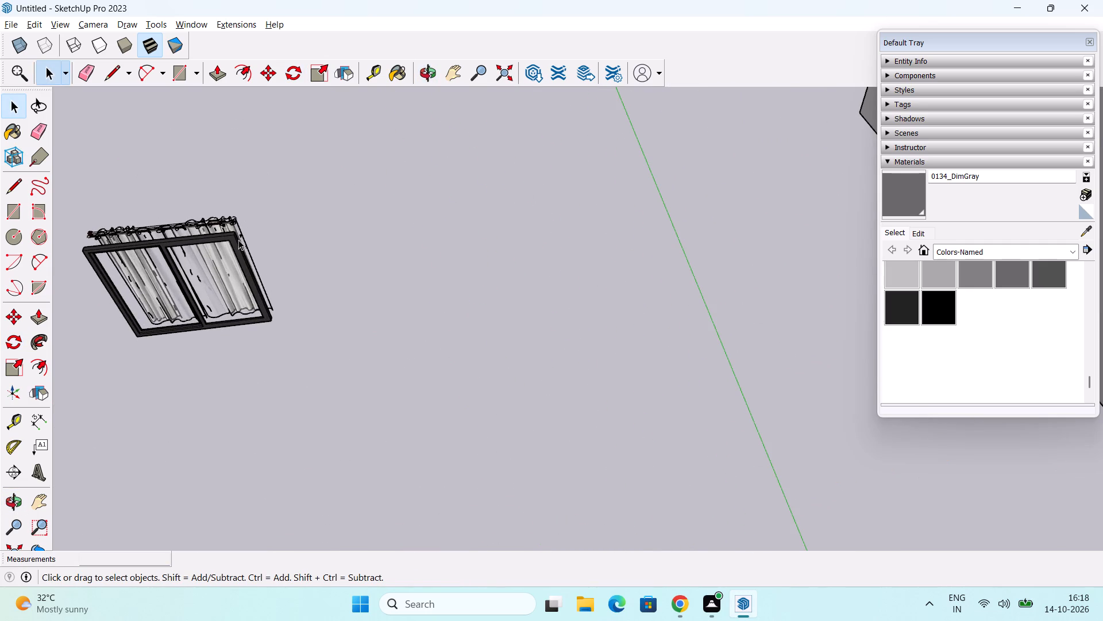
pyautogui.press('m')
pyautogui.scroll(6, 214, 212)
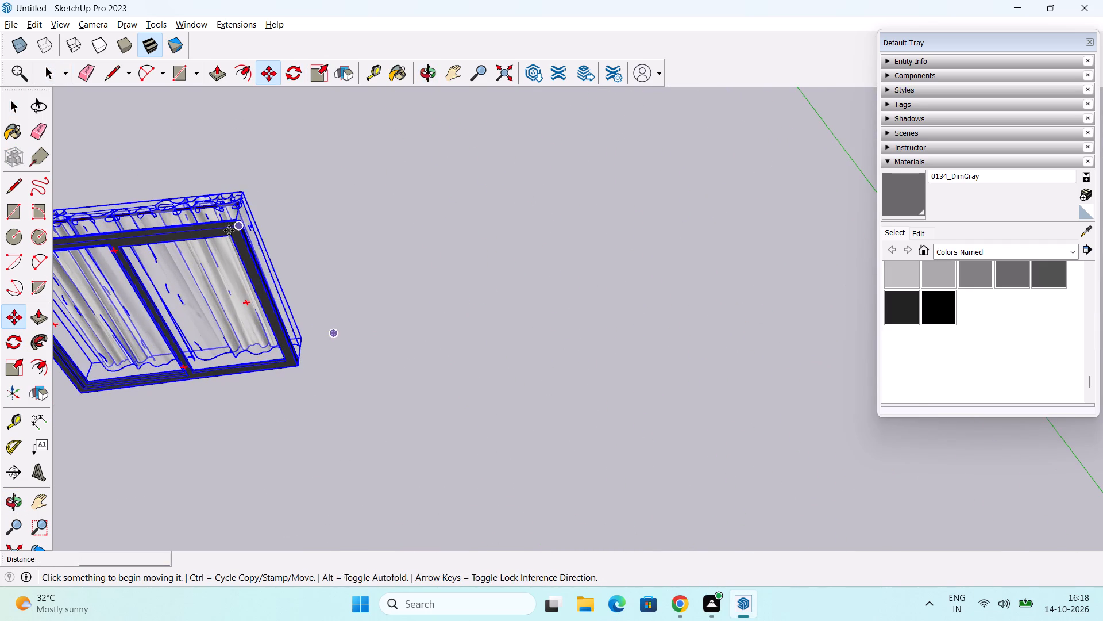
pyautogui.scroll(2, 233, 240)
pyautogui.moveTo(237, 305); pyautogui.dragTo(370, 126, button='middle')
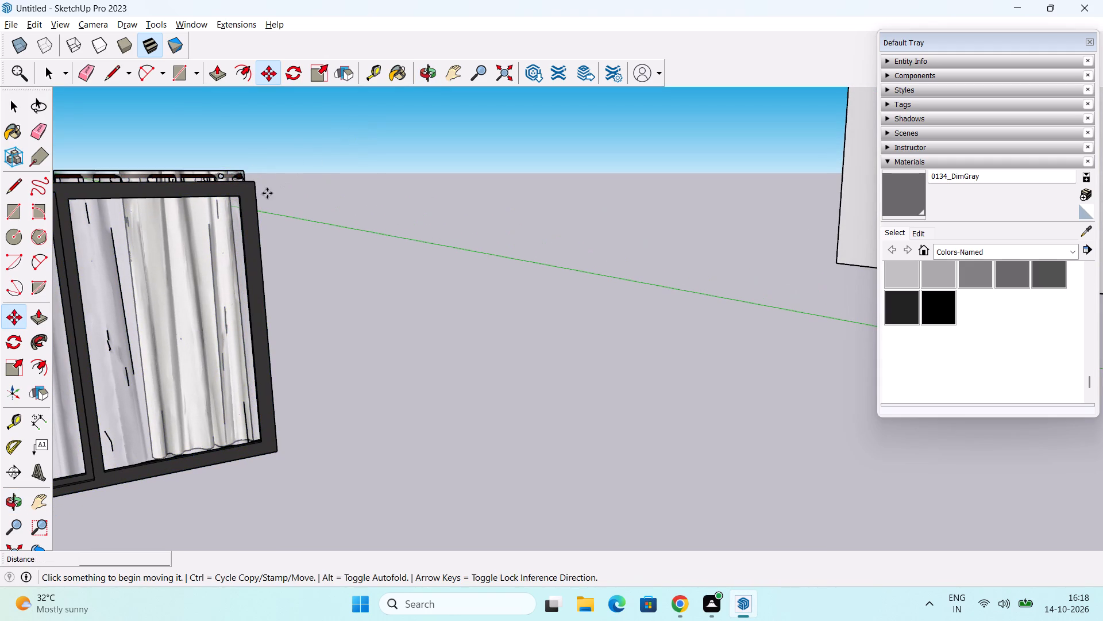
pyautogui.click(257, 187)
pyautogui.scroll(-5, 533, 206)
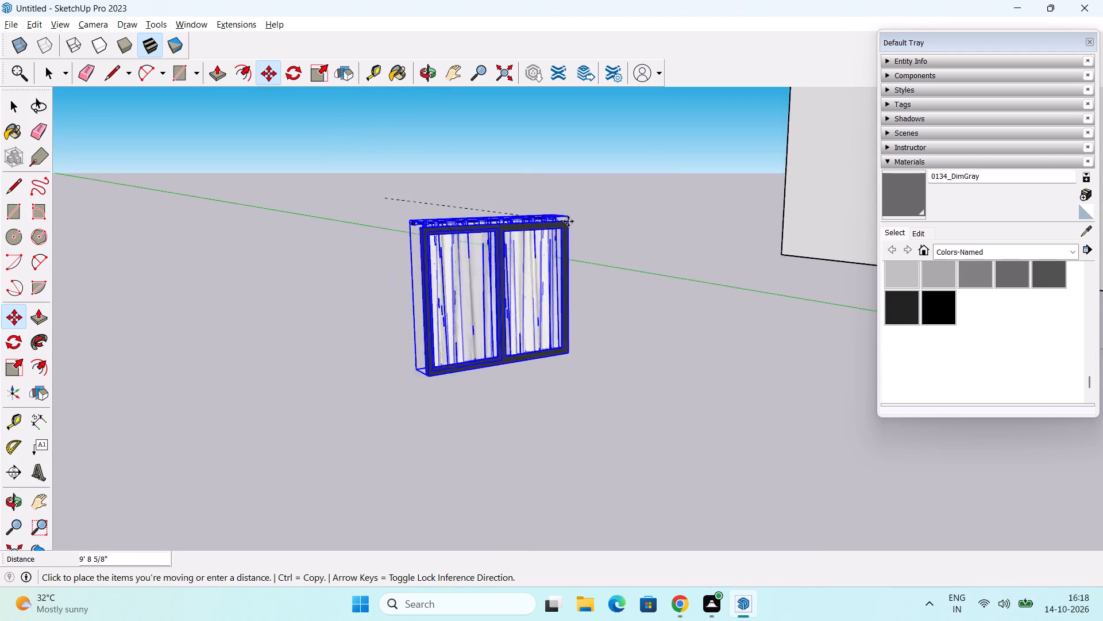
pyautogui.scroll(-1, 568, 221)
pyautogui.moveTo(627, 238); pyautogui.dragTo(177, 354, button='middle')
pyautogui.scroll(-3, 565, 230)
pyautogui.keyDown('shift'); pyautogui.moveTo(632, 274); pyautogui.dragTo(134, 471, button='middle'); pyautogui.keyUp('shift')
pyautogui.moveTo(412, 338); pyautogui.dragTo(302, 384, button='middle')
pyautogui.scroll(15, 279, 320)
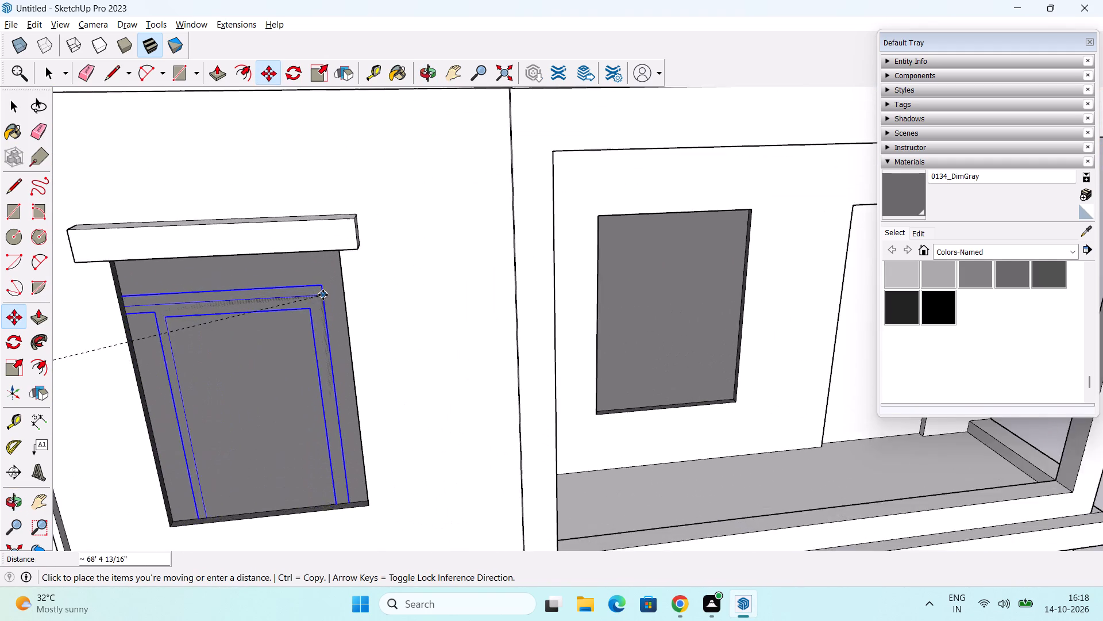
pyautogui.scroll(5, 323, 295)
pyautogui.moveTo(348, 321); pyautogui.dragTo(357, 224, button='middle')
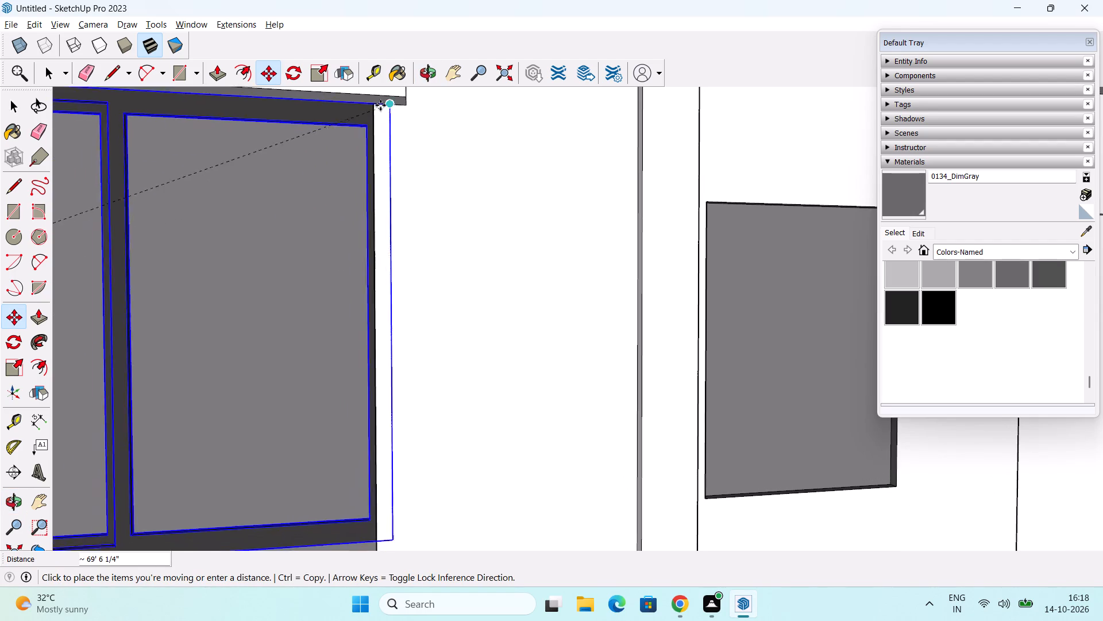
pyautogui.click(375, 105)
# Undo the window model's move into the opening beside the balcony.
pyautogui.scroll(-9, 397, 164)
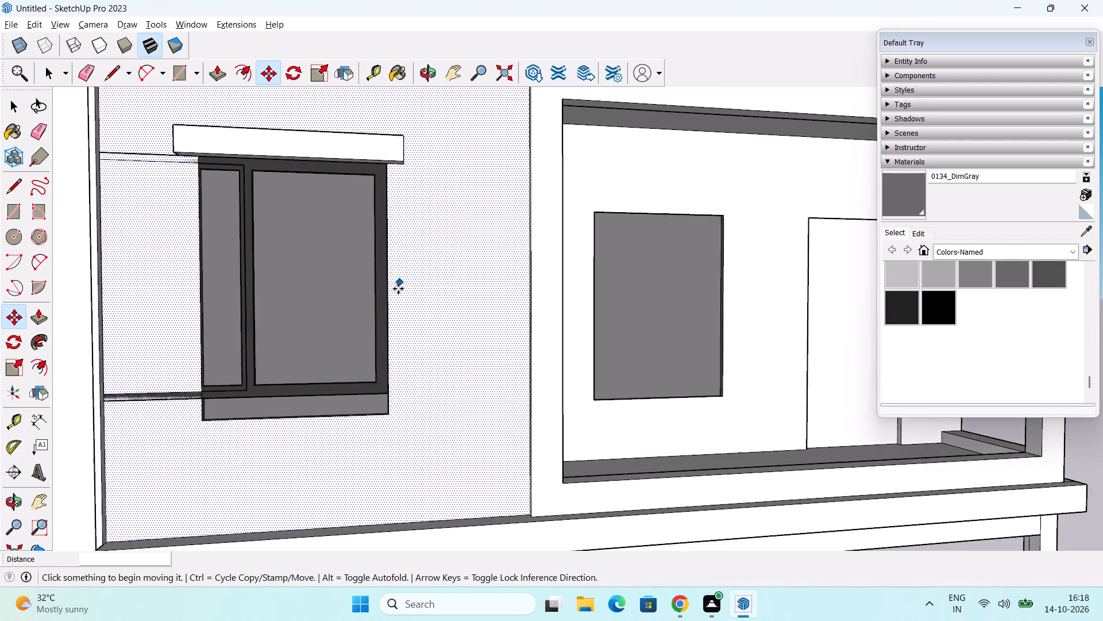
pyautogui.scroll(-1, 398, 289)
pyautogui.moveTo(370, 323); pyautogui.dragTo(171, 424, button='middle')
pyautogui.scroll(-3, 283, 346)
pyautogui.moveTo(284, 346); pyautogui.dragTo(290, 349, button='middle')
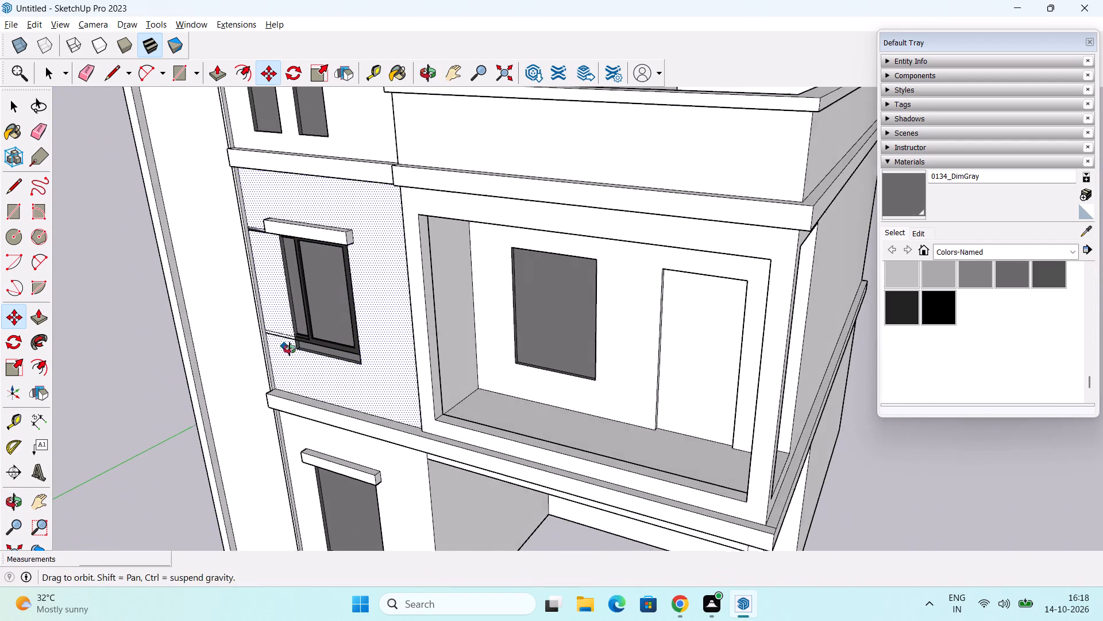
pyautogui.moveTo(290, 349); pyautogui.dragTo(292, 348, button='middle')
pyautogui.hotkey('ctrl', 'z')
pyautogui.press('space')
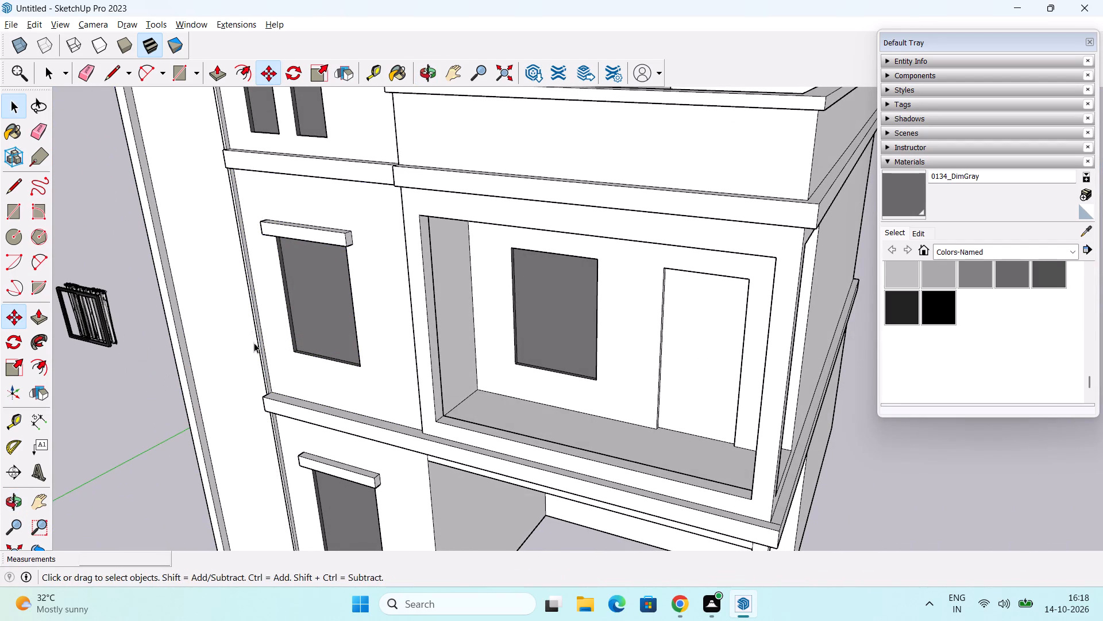
# Push the grey face of the lintelled opening beside the balcony inward by 1'.
pyautogui.moveTo(311, 369); pyautogui.dragTo(304, 373, button='middle')
pyautogui.press('p')
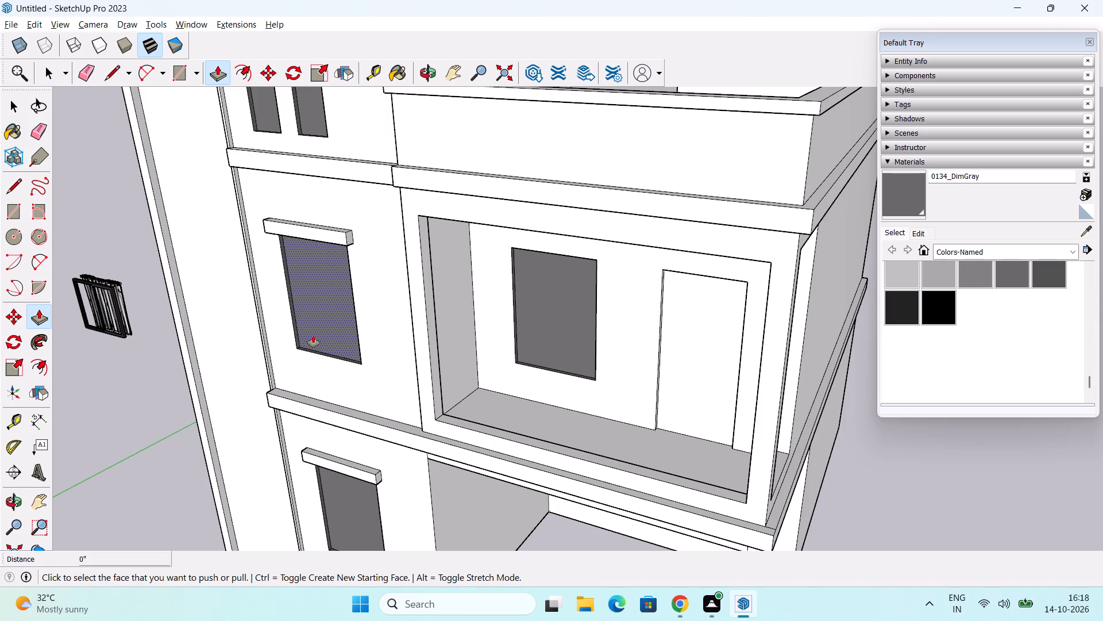
pyautogui.click(316, 330)
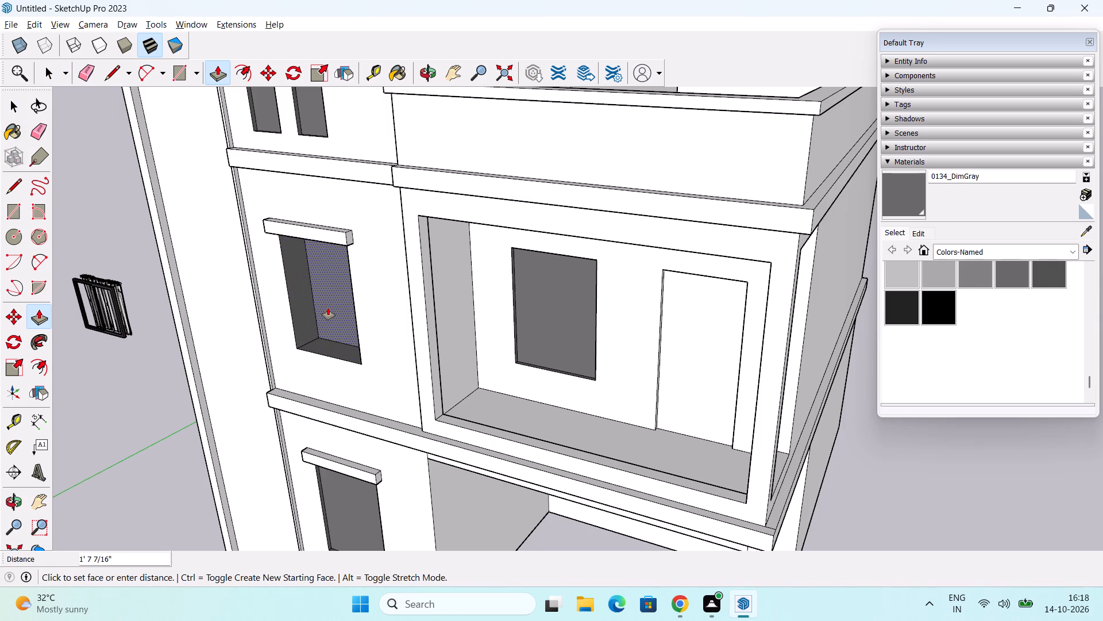
pyautogui.write("1'")
pyautogui.press('Return')
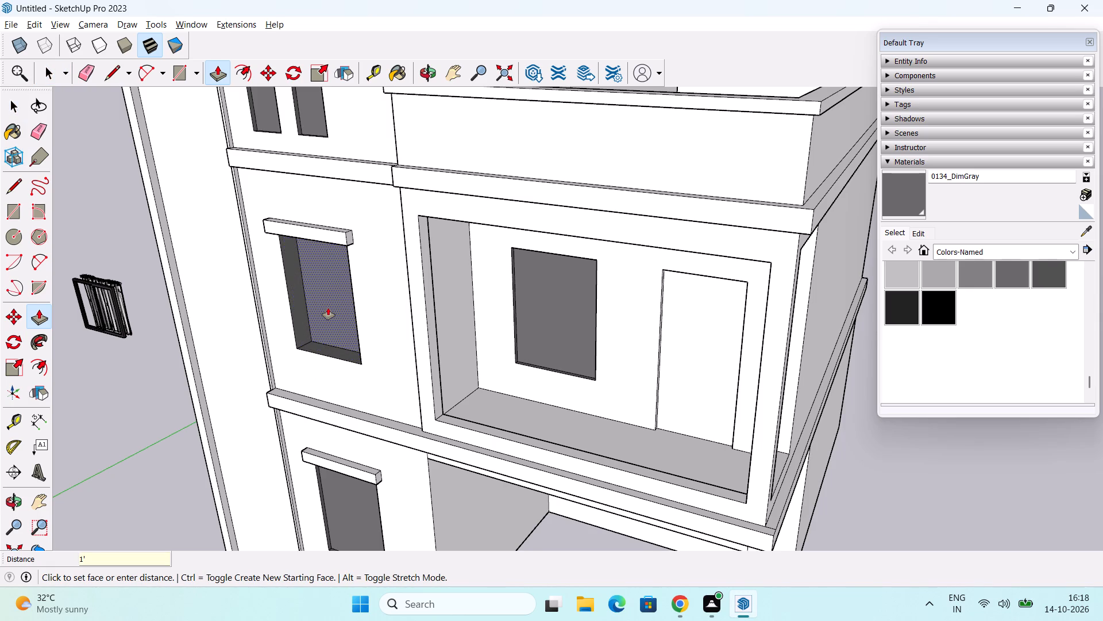
# Repeat the 1' recess on the lintelled opening below, the balcony's window opening and the two small top-floor openings.
pyautogui.doubleClick(343, 496)
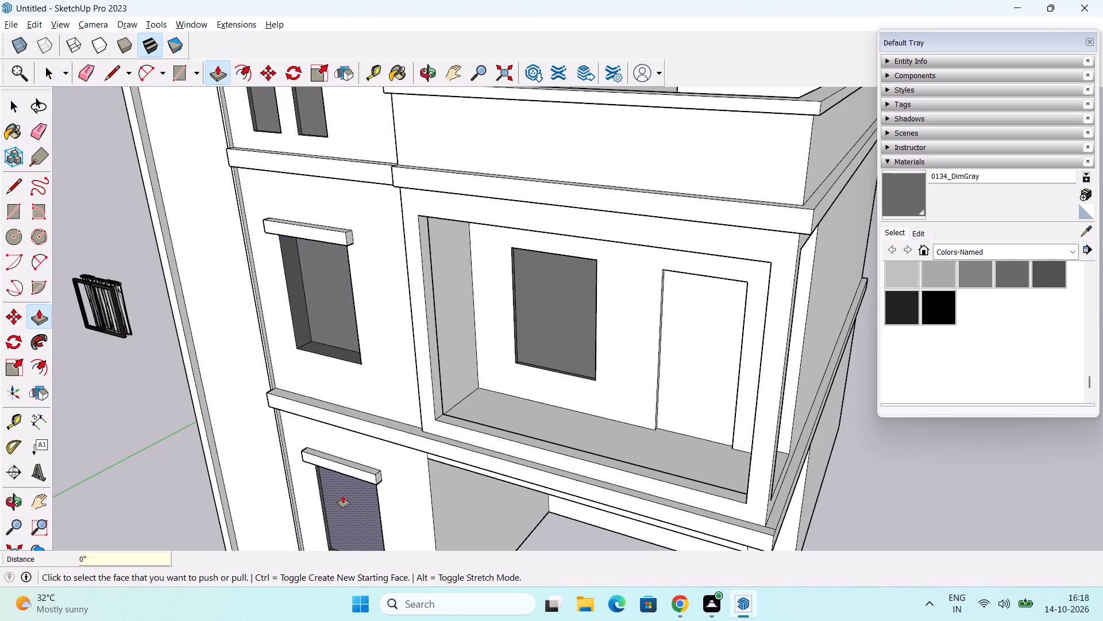
pyautogui.doubleClick(531, 344)
pyautogui.keyDown('shift'); pyautogui.moveTo(354, 325); pyautogui.dragTo(357, 337, button='middle'); pyautogui.keyUp('shift')
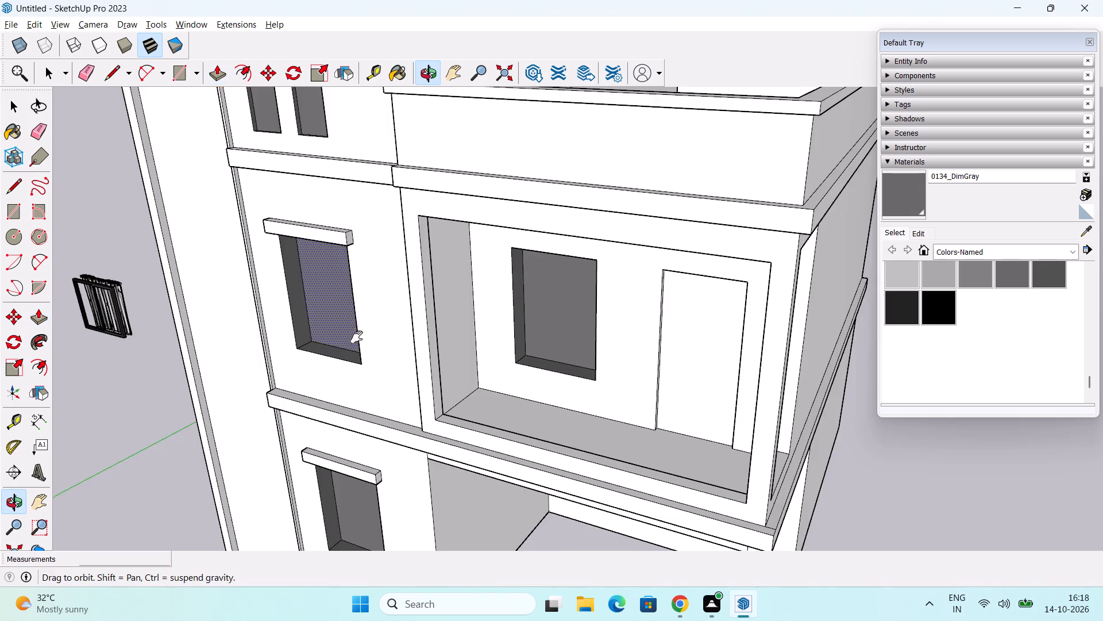
pyautogui.keyDown('shift'); pyautogui.moveTo(357, 337); pyautogui.dragTo(394, 494, button='middle'); pyautogui.keyUp('shift')
pyautogui.doubleClick(306, 279)
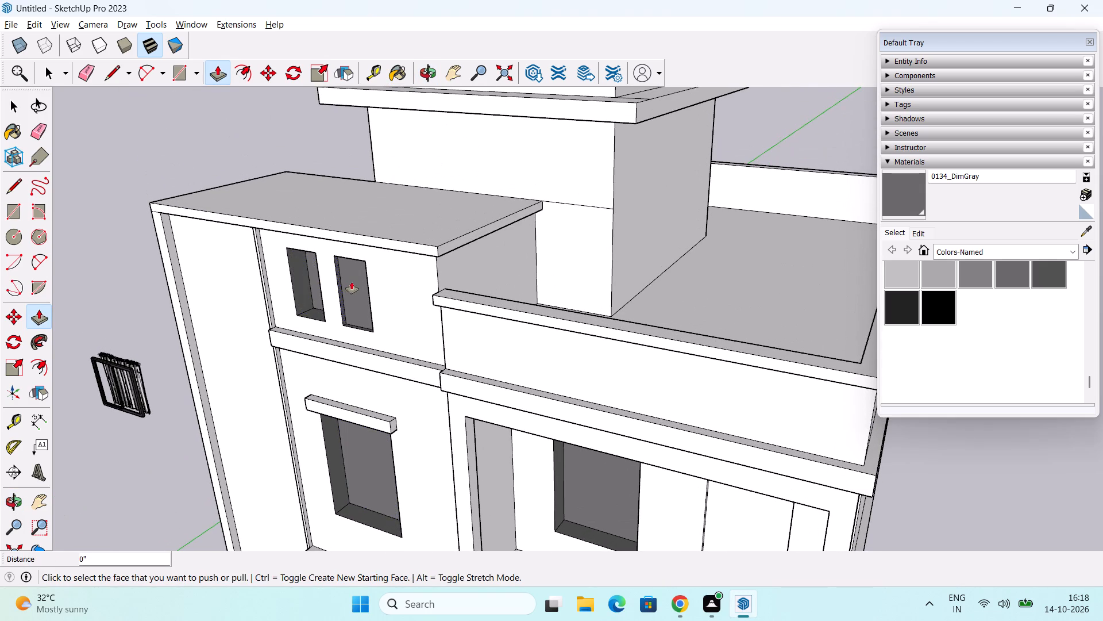
pyautogui.doubleClick(352, 282)
# Open the curtained window model for editing, move its curtains about 7 15/16" along the green axis towards the frame, and leave editing.
pyautogui.scroll(4, 134, 388)
pyautogui.press('space')
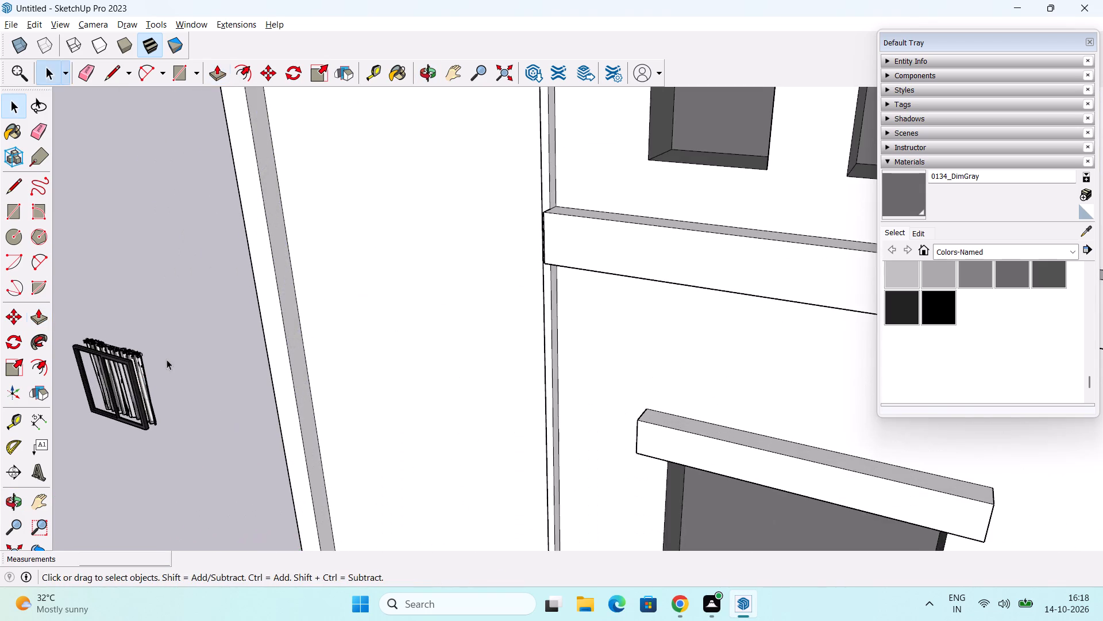
pyautogui.moveTo(167, 359); pyautogui.dragTo(135, 394, button='middle')
pyautogui.scroll(4, 226, 310)
pyautogui.tripleClick(223, 286)
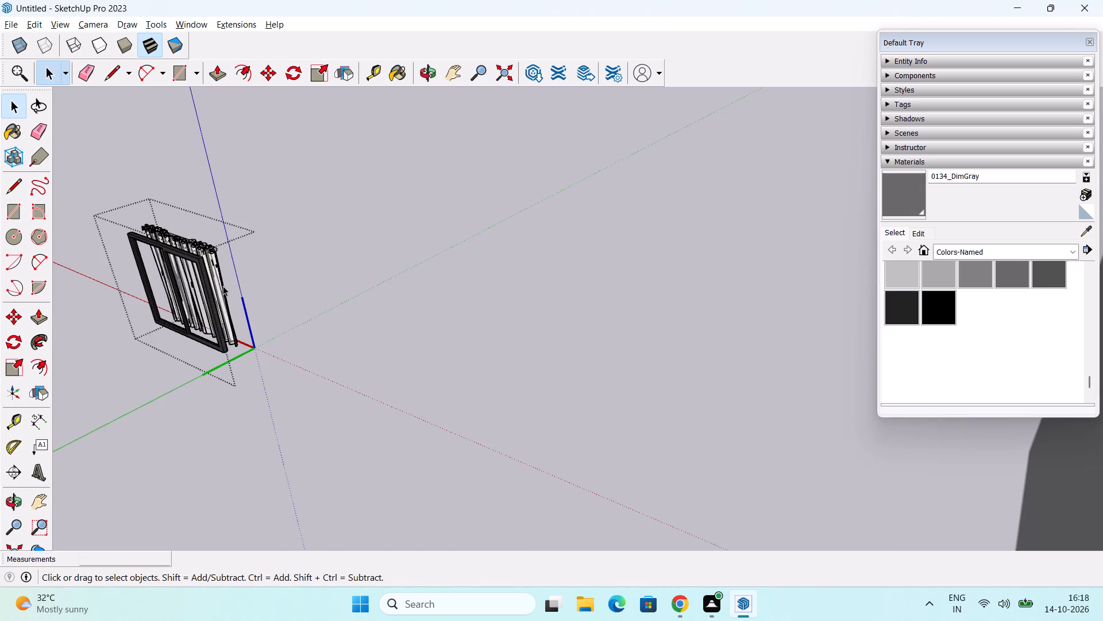
pyautogui.scroll(4, 214, 278)
pyautogui.moveTo(214, 277); pyautogui.dragTo(214, 416, button='middle')
pyautogui.scroll(2, 207, 386)
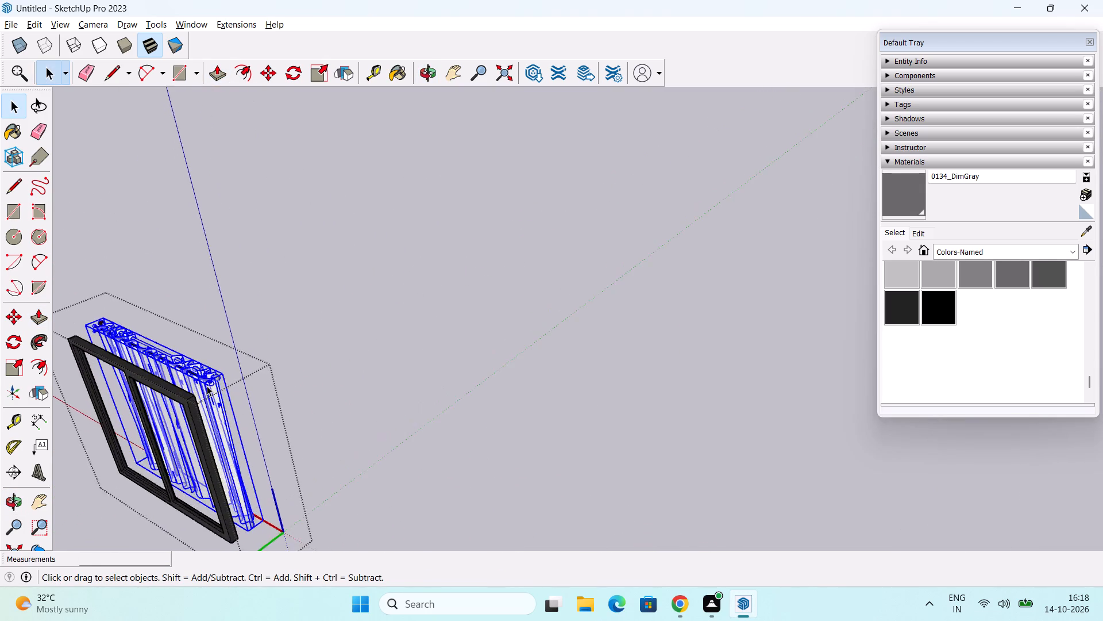
pyautogui.scroll(3, 207, 386)
pyautogui.moveTo(205, 371); pyautogui.dragTo(132, 411, button='middle')
pyautogui.scroll(3, 199, 316)
pyautogui.press('m')
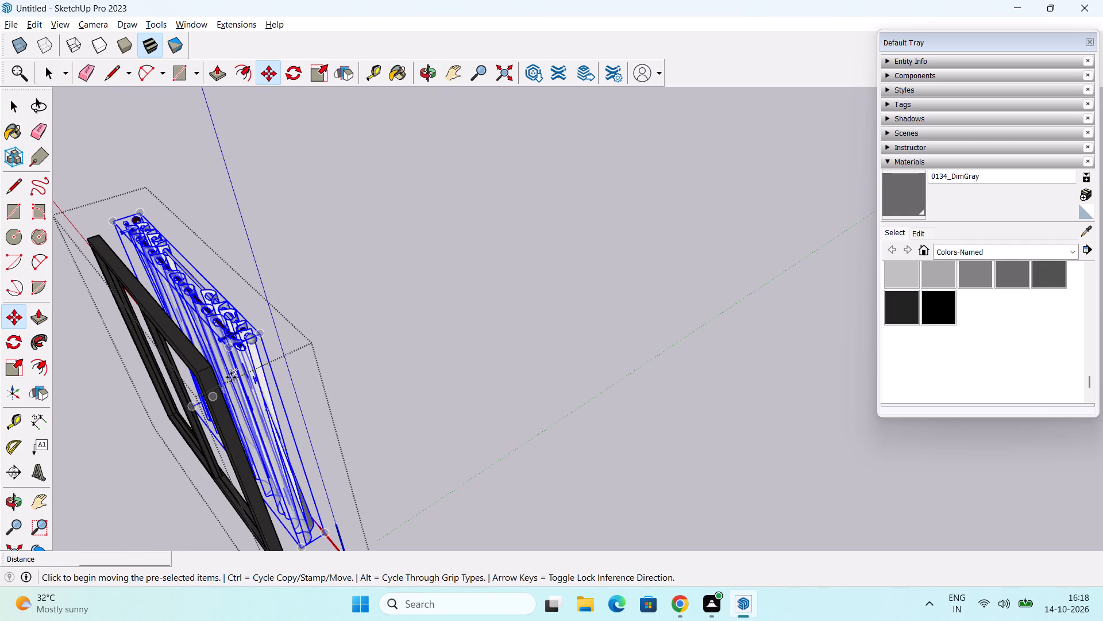
pyautogui.click(238, 344)
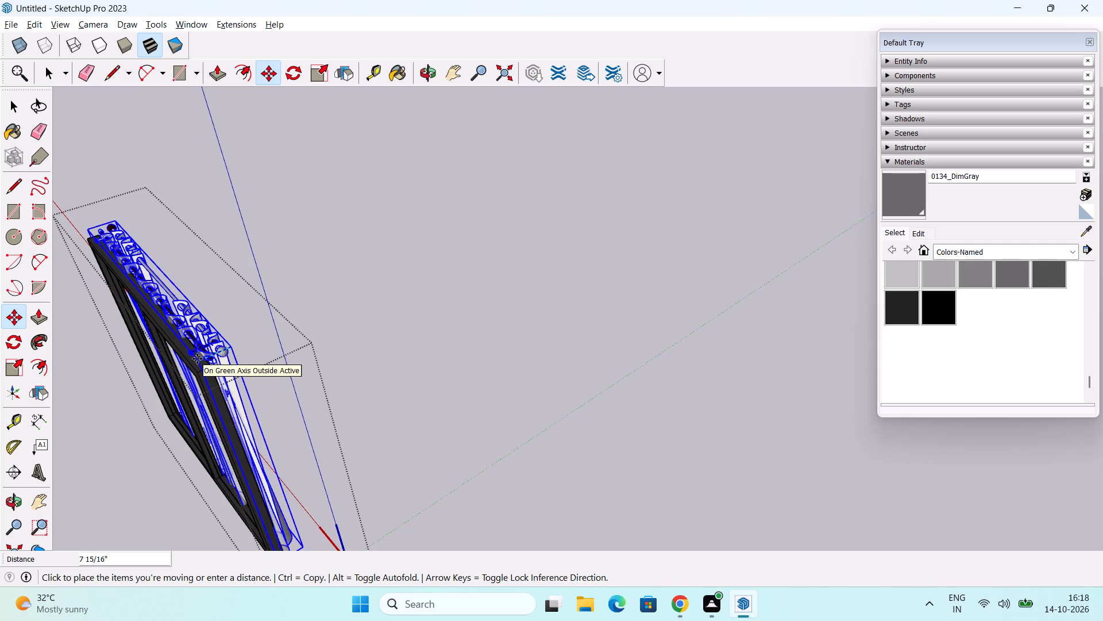
pyautogui.click(197, 359)
pyautogui.moveTo(190, 389); pyautogui.dragTo(262, 325, button='middle')
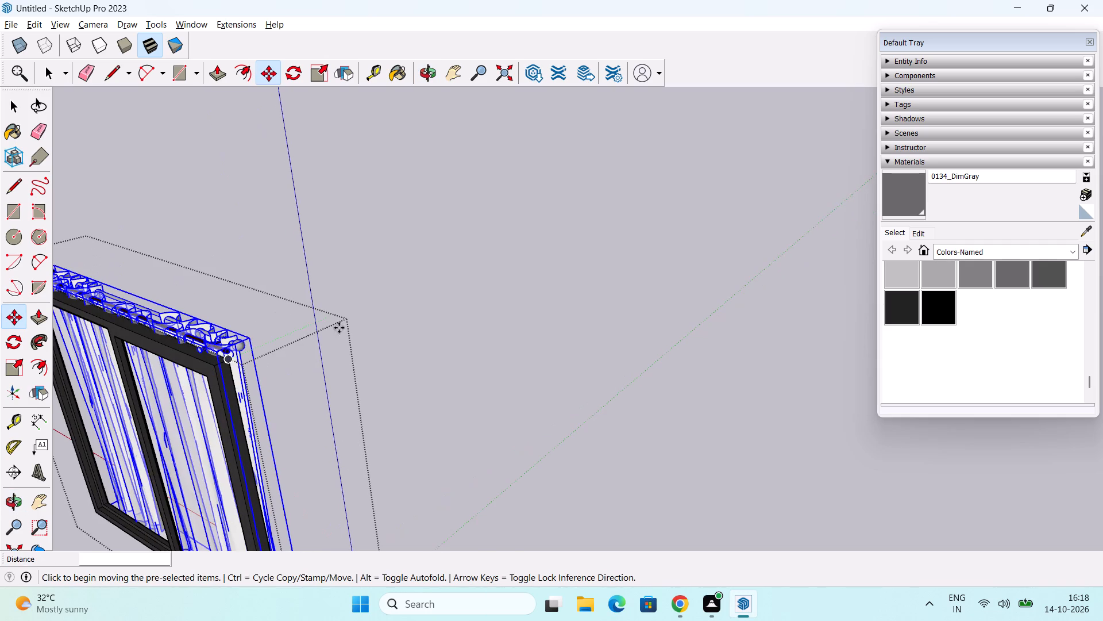
pyautogui.press('space')
pyautogui.click(384, 339)
# Examine how the curtains and their rods sit against the window frame from the front, above and the side.
pyautogui.moveTo(197, 414); pyautogui.dragTo(362, 319, button='middle')
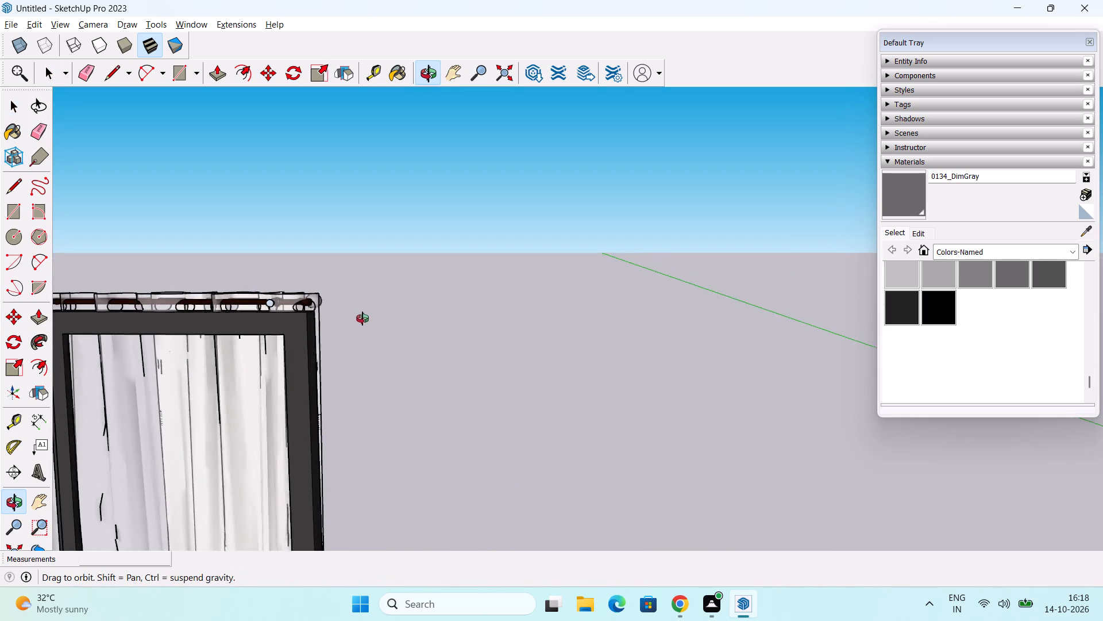
pyautogui.moveTo(362, 319); pyautogui.dragTo(371, 320, button='middle')
pyautogui.scroll(-2, 326, 348)
pyautogui.keyDown('shift'); pyautogui.moveTo(275, 390); pyautogui.dragTo(415, 271, button='middle'); pyautogui.keyUp('shift')
pyautogui.scroll(-3, 435, 266)
pyautogui.moveTo(420, 278); pyautogui.dragTo(412, 320, button='middle')
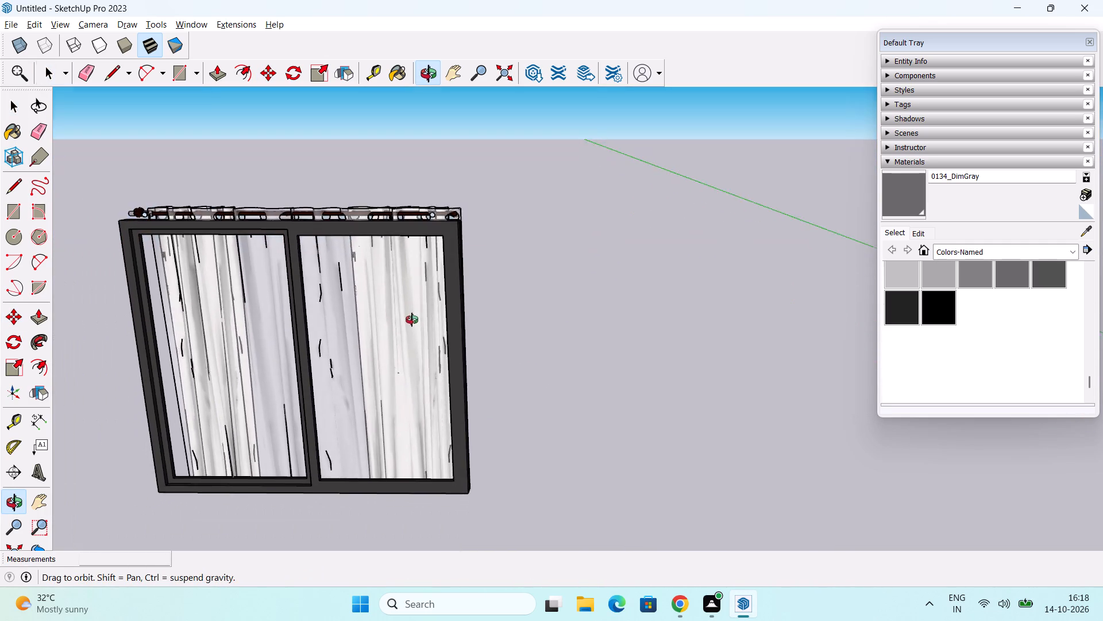
pyautogui.moveTo(412, 320); pyautogui.dragTo(213, 353, button='middle')
pyautogui.scroll(6, 441, 234)
pyautogui.keyDown('shift'); pyautogui.moveTo(504, 258); pyautogui.dragTo(392, 369, button='middle'); pyautogui.keyUp('shift')
pyautogui.moveTo(398, 340); pyautogui.dragTo(326, 332, button='middle')
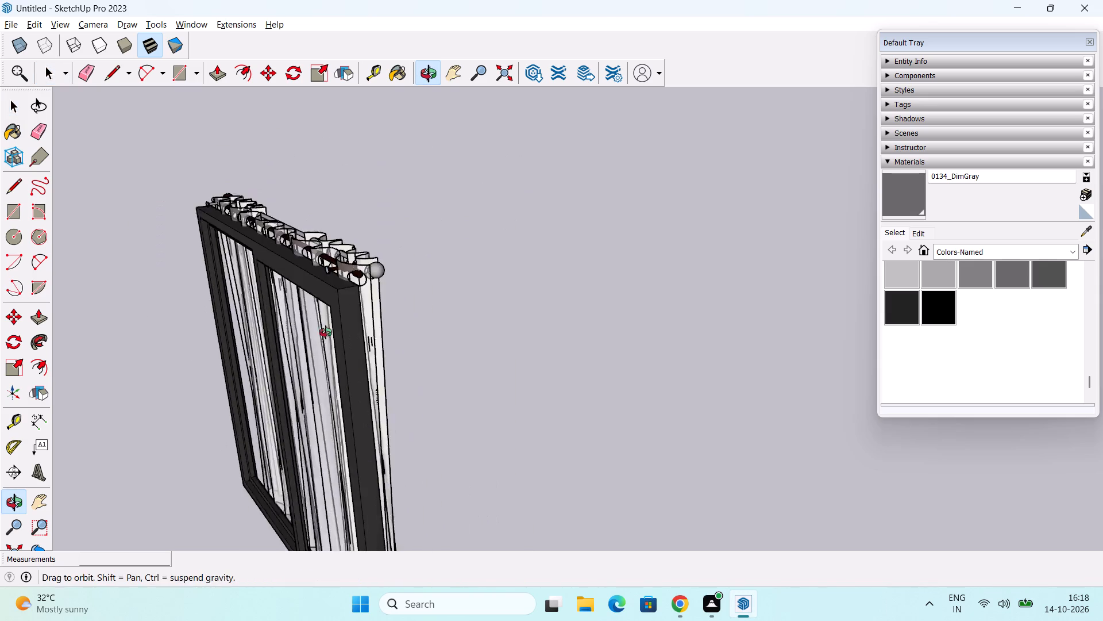
pyautogui.moveTo(326, 332); pyautogui.dragTo(322, 323, button='middle')
pyautogui.scroll(6, 350, 274)
pyautogui.moveTo(378, 327); pyautogui.dragTo(263, 259, button='middle')
pyautogui.moveTo(318, 247); pyautogui.dragTo(340, 302, button='middle')
pyautogui.keyDown('shift'); pyautogui.moveTo(319, 256); pyautogui.dragTo(350, 318, button='middle'); pyautogui.keyUp('shift')
pyautogui.moveTo(347, 320); pyautogui.dragTo(291, 246, button='middle')
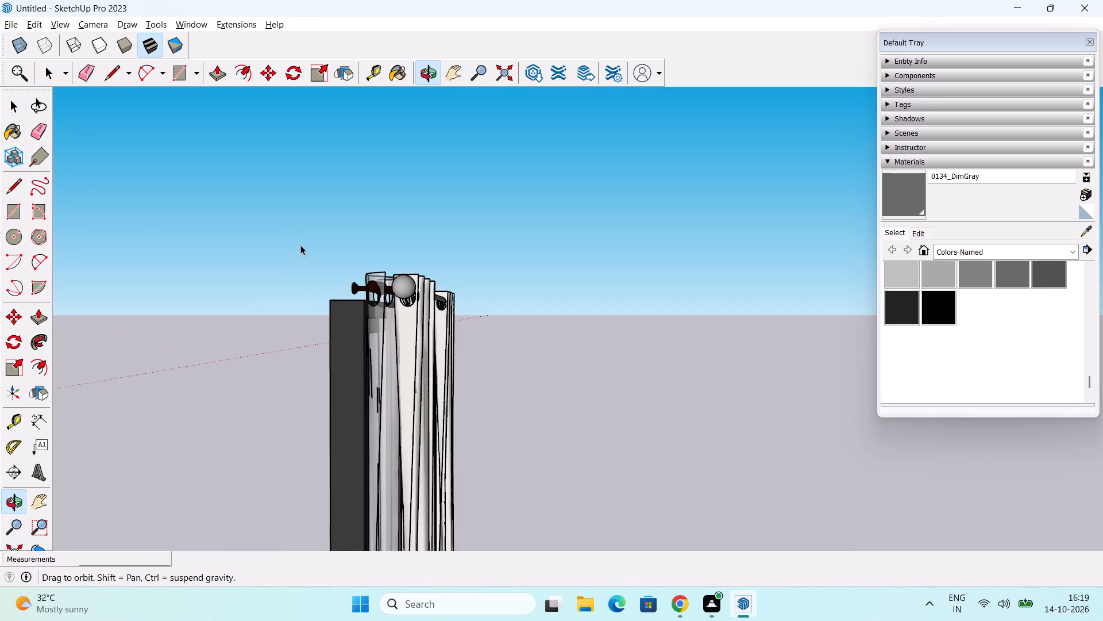
pyautogui.scroll(3, 346, 272)
pyautogui.moveTo(409, 306); pyautogui.dragTo(414, 301, button='middle')
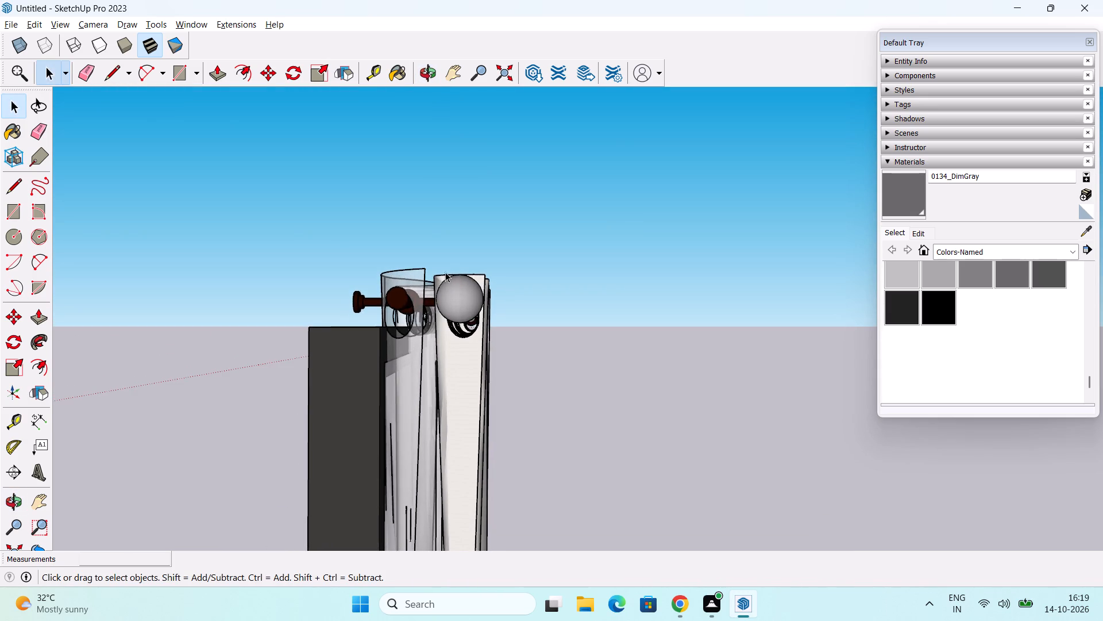
# Reopen the window model and move its curtains about 4 15/16" down and slightly away from the frame, levelling their tops with the frame's top.
pyautogui.click(398, 282)
pyautogui.doubleClick(410, 286)
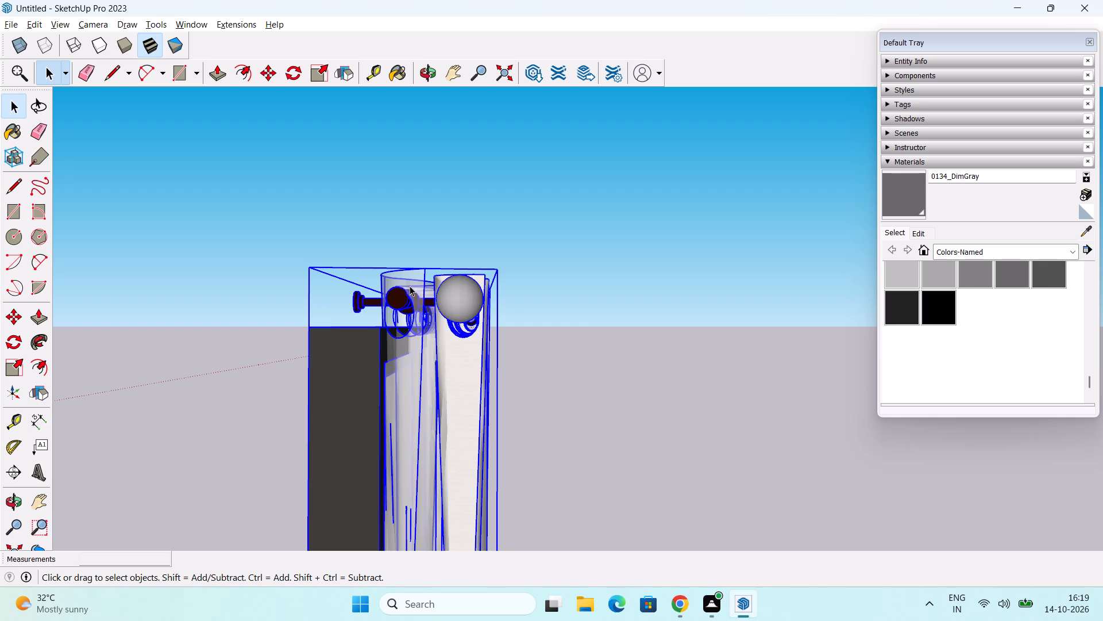
pyautogui.click(410, 286)
pyautogui.press('m')
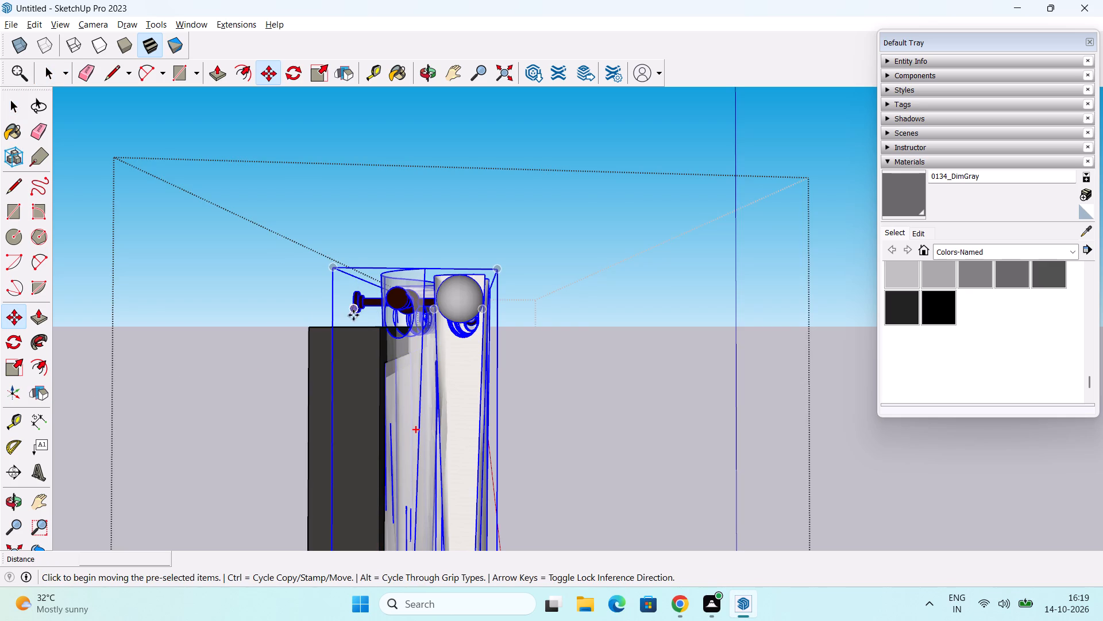
pyautogui.click(354, 296)
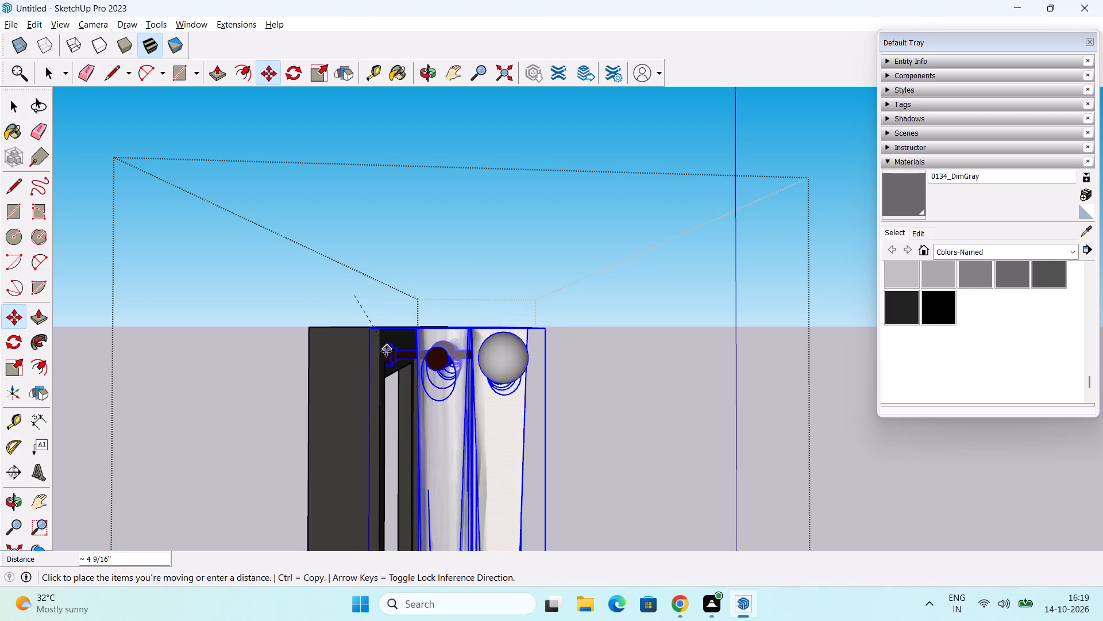
pyautogui.click(387, 347)
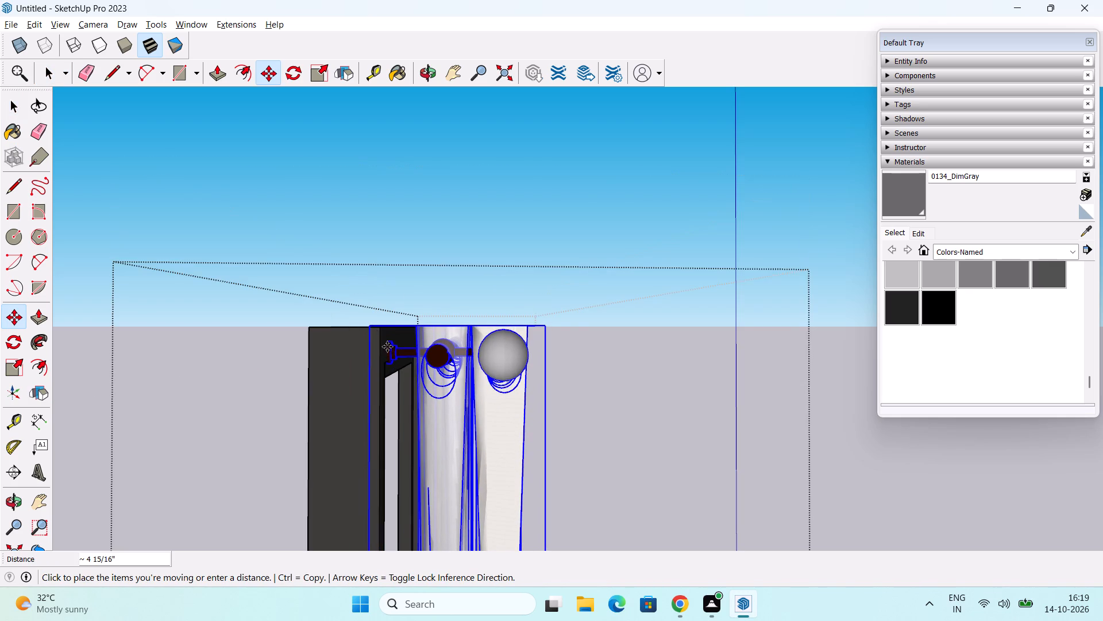
pyautogui.moveTo(400, 354); pyautogui.dragTo(385, 558, button='middle')
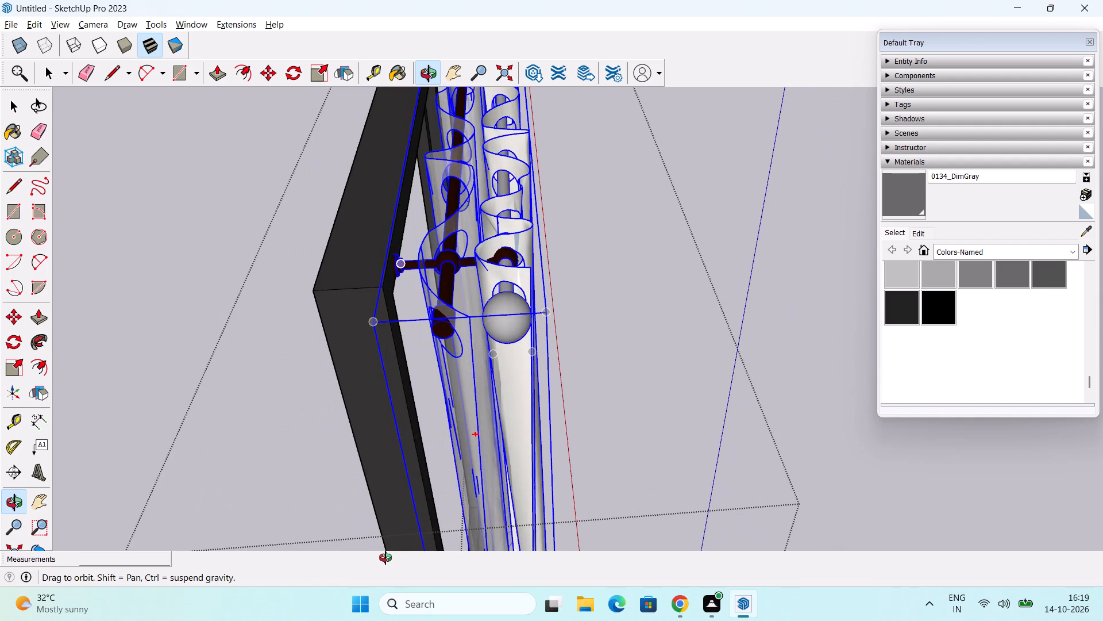
pyautogui.moveTo(385, 558); pyautogui.dragTo(474, 474, button='middle')
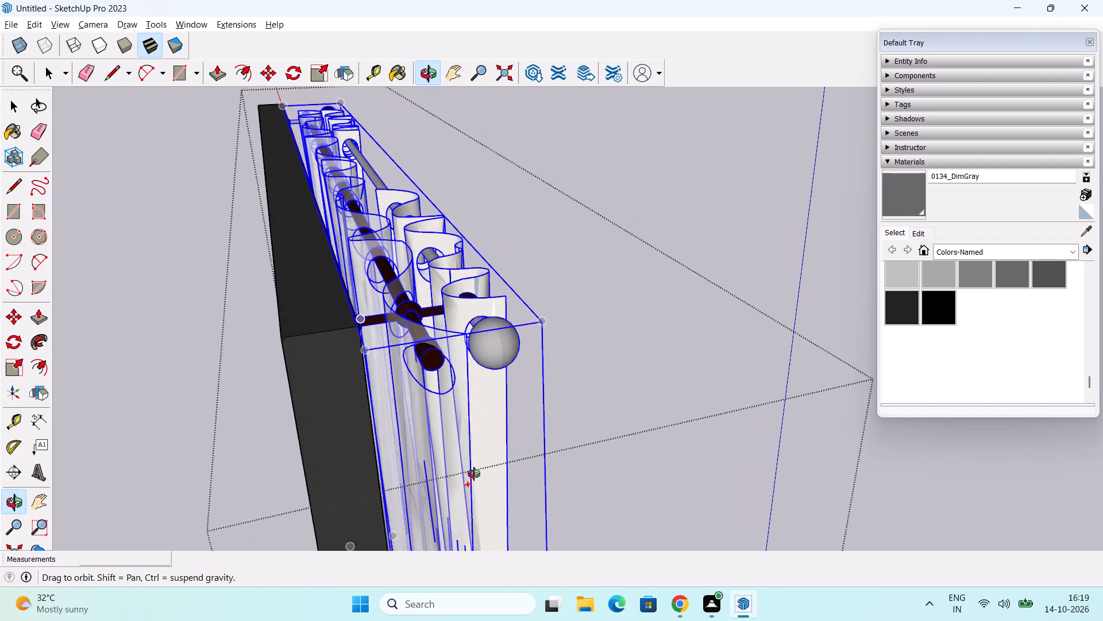
pyautogui.moveTo(474, 474); pyautogui.dragTo(407, 374, button='middle')
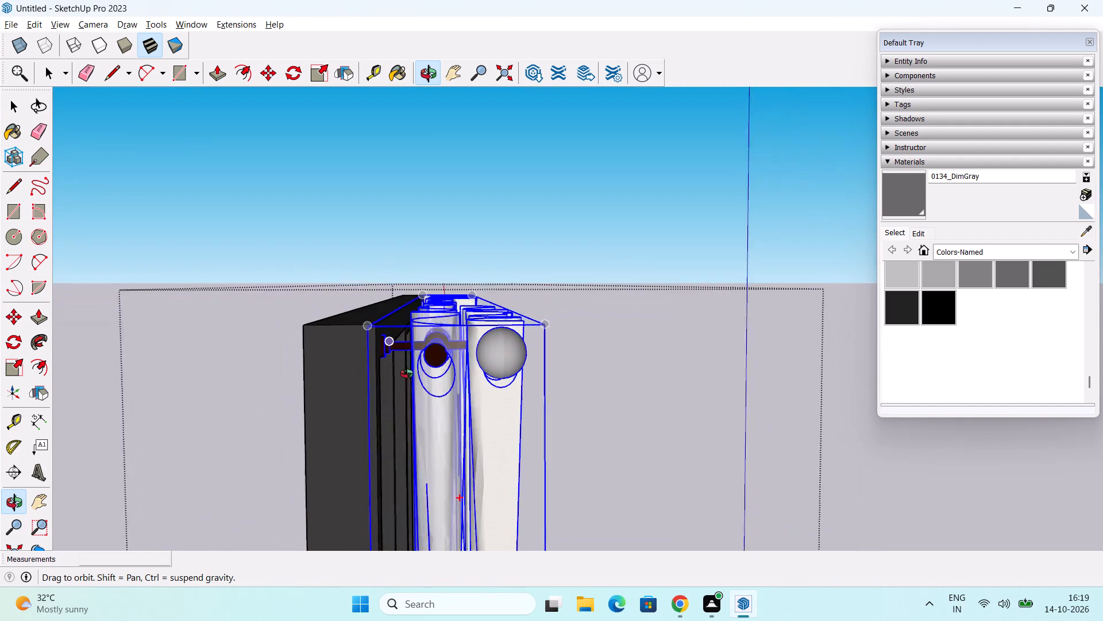
pyautogui.moveTo(407, 374); pyautogui.dragTo(404, 374, button='middle')
pyautogui.press('space')
pyautogui.click(592, 384)
pyautogui.scroll(-1, 457, 394)
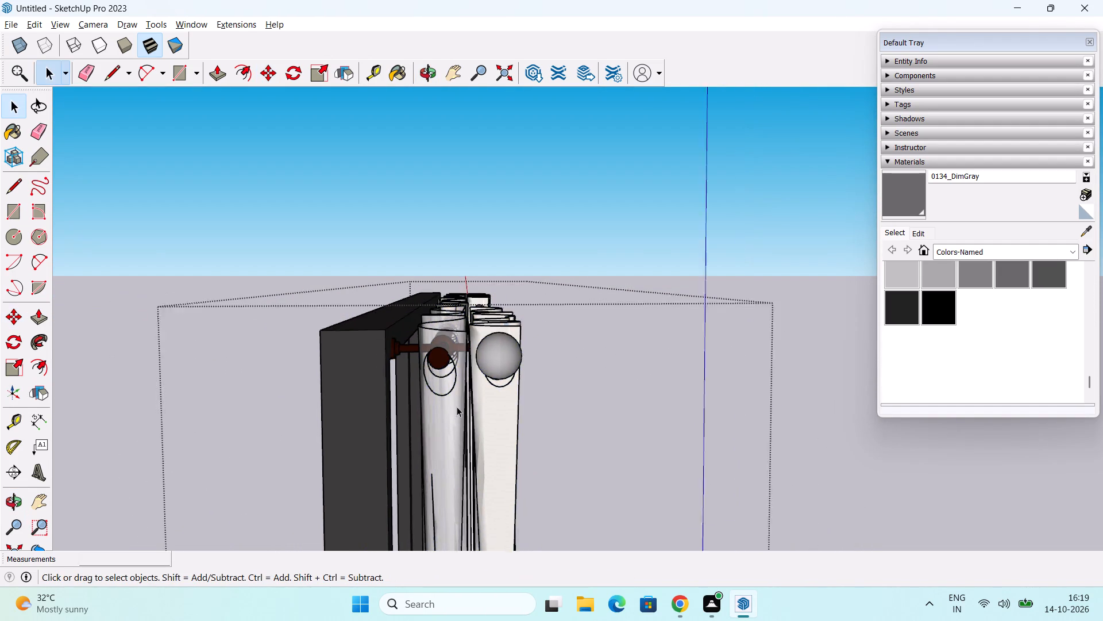
# Examine how the curtains and rods sit against the window frame from the side, front and above.
pyautogui.scroll(-1, 457, 407)
pyautogui.moveTo(448, 413); pyautogui.dragTo(613, 476, button='middle')
pyautogui.scroll(-6, 402, 382)
pyautogui.moveTo(391, 396); pyautogui.dragTo(454, 335, button='middle')
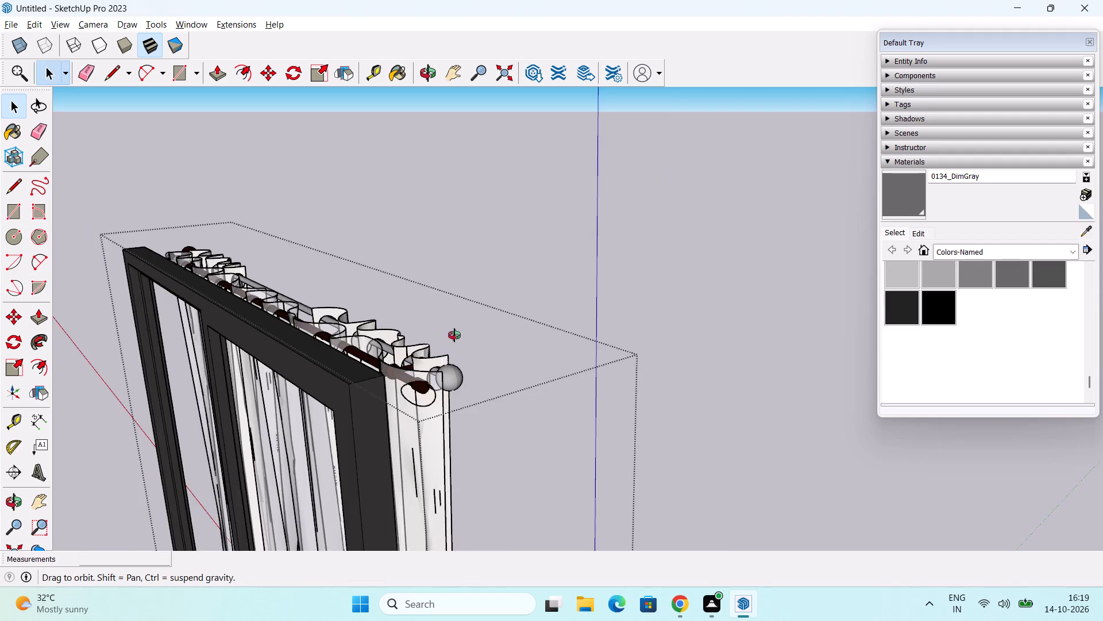
pyautogui.moveTo(454, 335); pyautogui.dragTo(630, 336, button='middle')
pyautogui.scroll(-3, 630, 336)
pyautogui.moveTo(571, 403); pyautogui.dragTo(666, 282, button='middle')
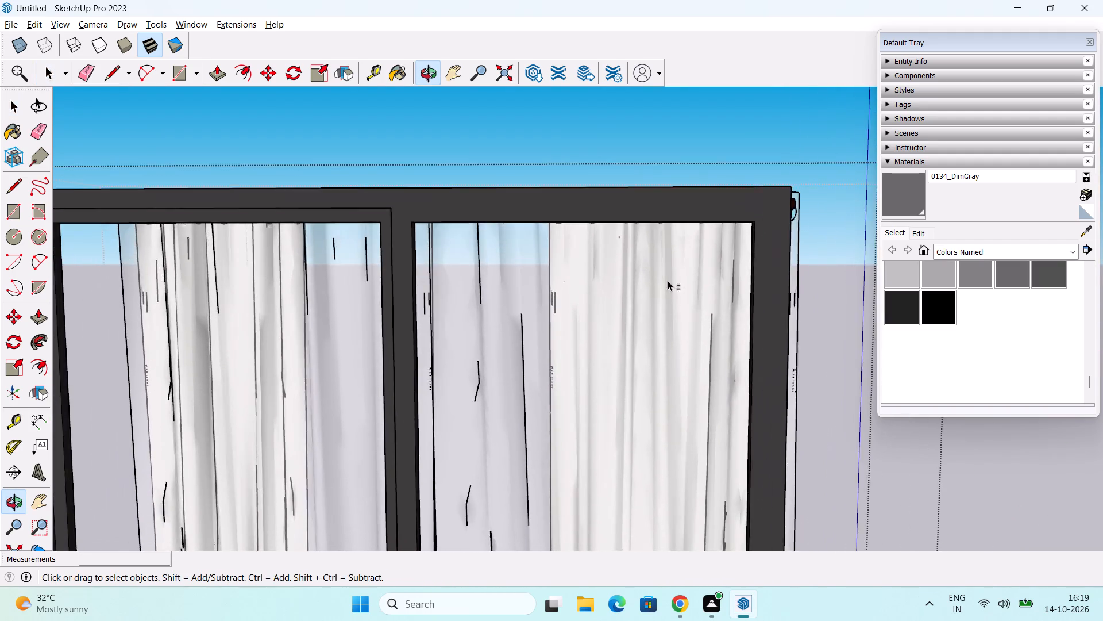
pyautogui.scroll(-2, 634, 290)
pyautogui.moveTo(414, 398); pyautogui.dragTo(504, 264, button='middle')
pyautogui.moveTo(388, 312); pyautogui.dragTo(748, 369, button='middle')
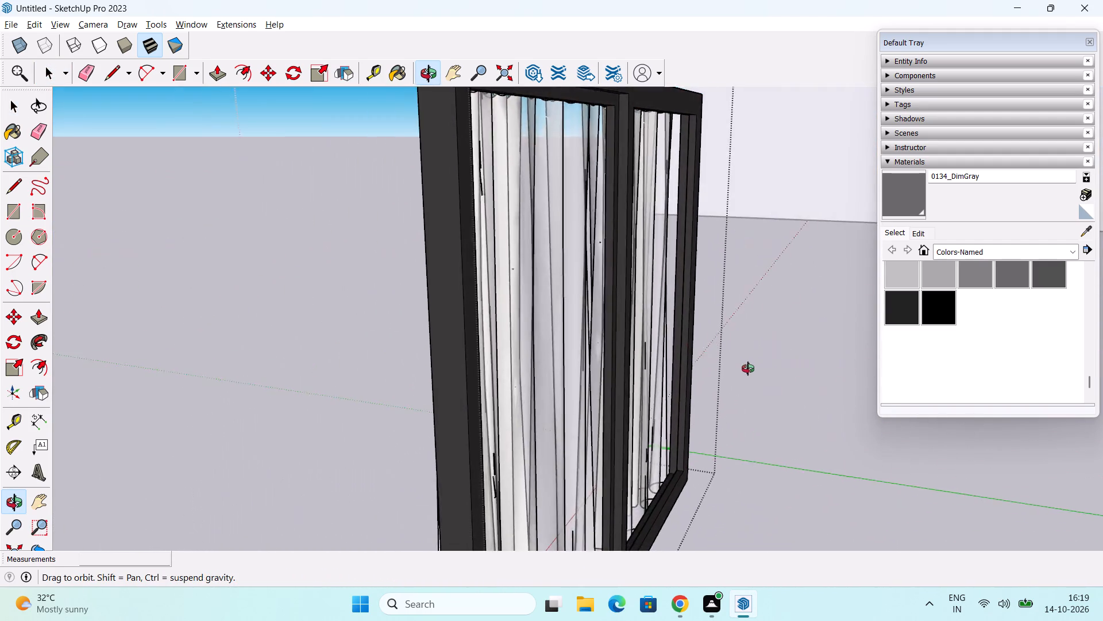
pyautogui.moveTo(748, 369); pyautogui.dragTo(519, 568, button='middle')
pyautogui.scroll(-3, 596, 379)
pyautogui.moveTo(609, 356); pyautogui.dragTo(510, 397, button='middle')
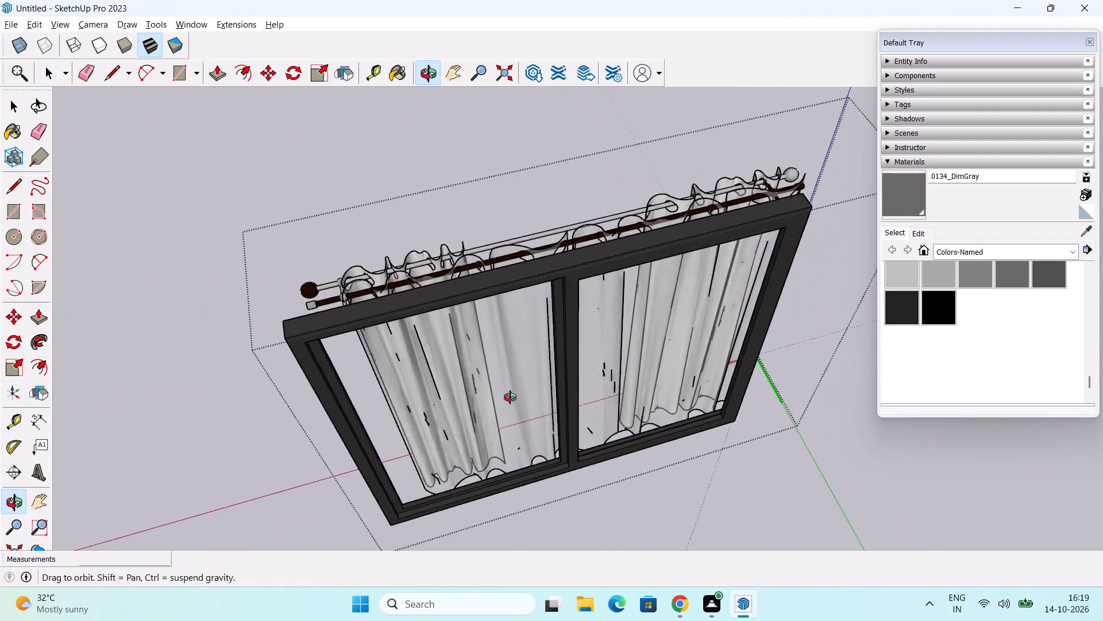
pyautogui.moveTo(510, 397); pyautogui.dragTo(484, 409, button='middle')
pyautogui.moveTo(584, 368); pyautogui.dragTo(543, 358, button='middle')
pyautogui.keyDown('shift'); pyautogui.moveTo(637, 347); pyautogui.dragTo(421, 356, button='middle'); pyautogui.keyUp('shift')
# Move the curtain rods with their bracket about 2 13/16" along the red axis, inward from the frame's end.
pyautogui.scroll(5, 610, 310)
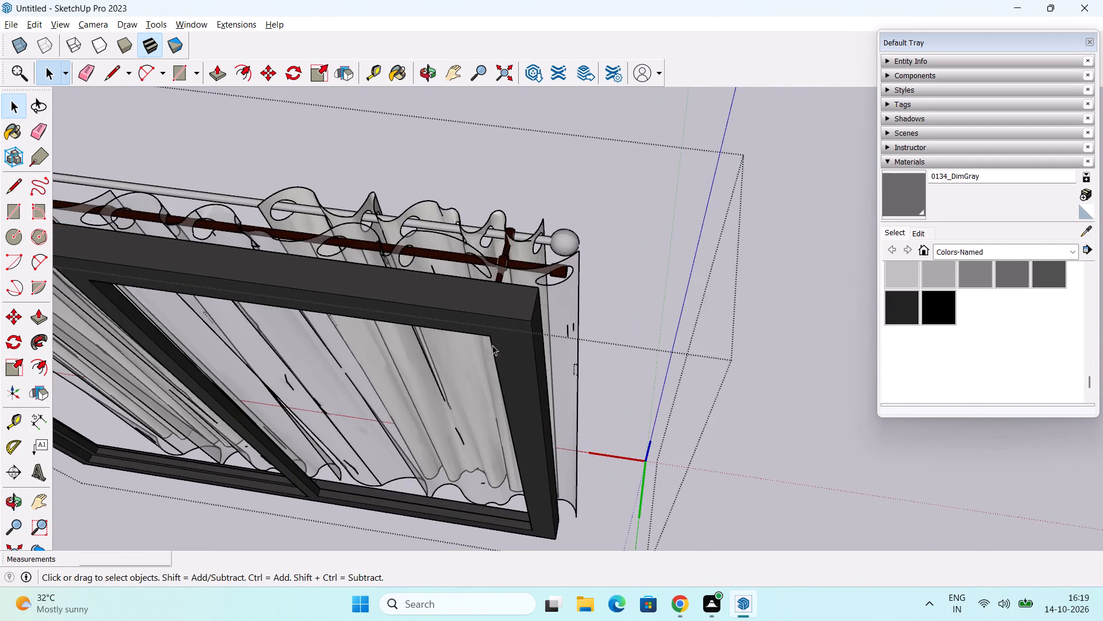
pyautogui.moveTo(497, 331); pyautogui.dragTo(534, 392, button='middle')
pyautogui.scroll(3, 530, 293)
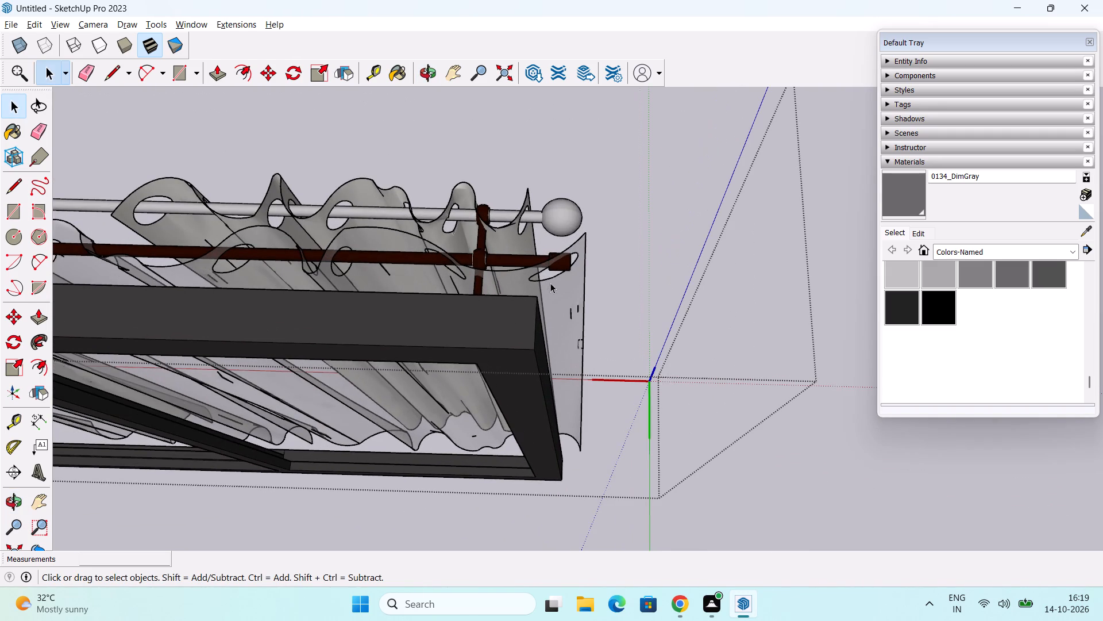
pyautogui.tripleClick(482, 221)
pyautogui.scroll(2, 587, 267)
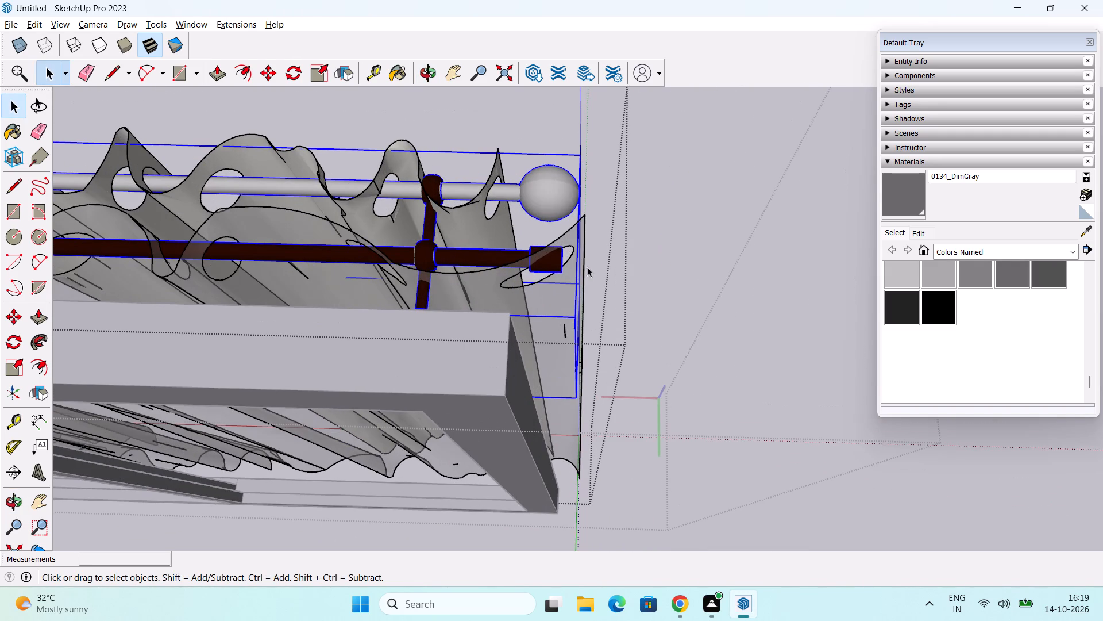
pyautogui.press('m')
pyautogui.click(587, 217)
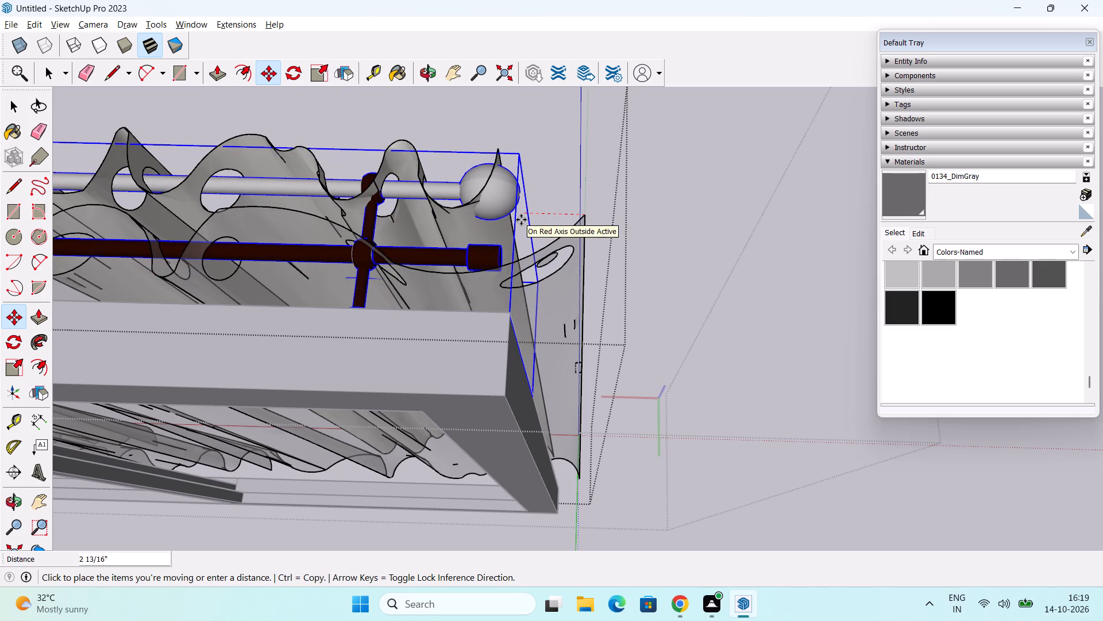
pyautogui.click(521, 220)
# Open the curtain nearest the frame and move all its geometry about 4 5/16" inward along the red axis.
pyautogui.moveTo(537, 247); pyautogui.dragTo(537, 233, button='middle')
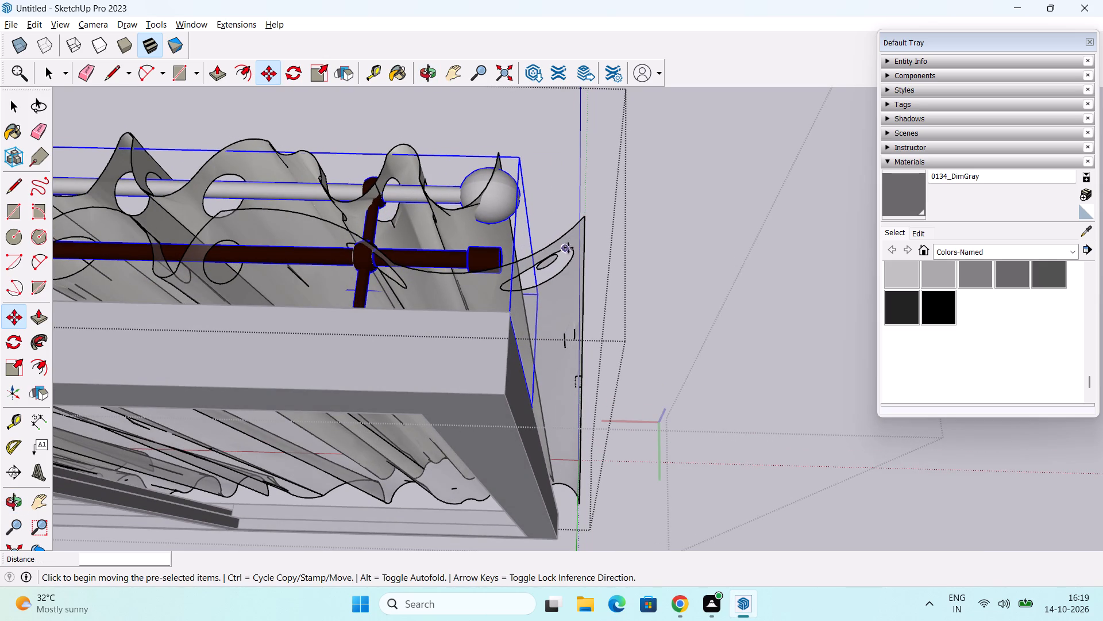
pyautogui.click(568, 243)
pyautogui.press('space')
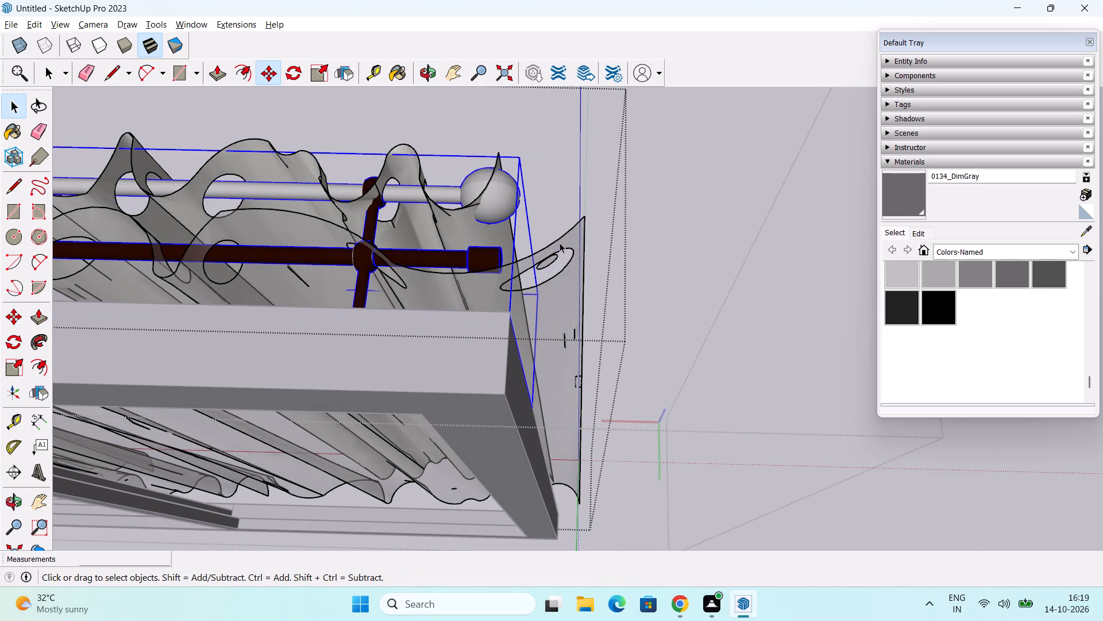
pyautogui.doubleClick(560, 243)
pyautogui.click(565, 249)
pyautogui.click(573, 242)
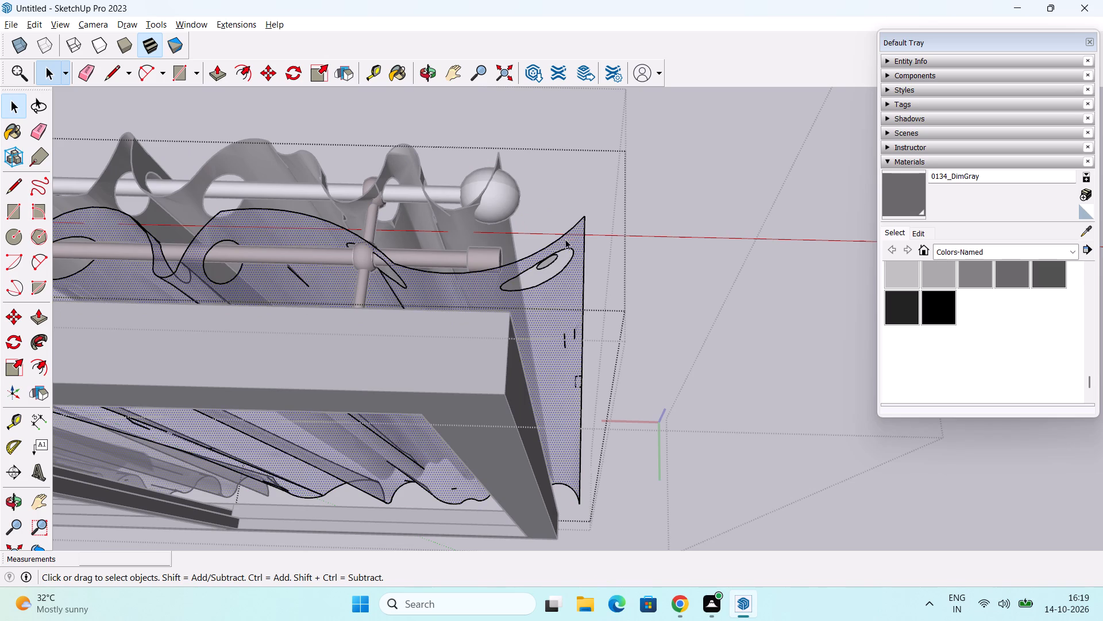
pyautogui.click(557, 237)
pyautogui.tripleClick(557, 243)
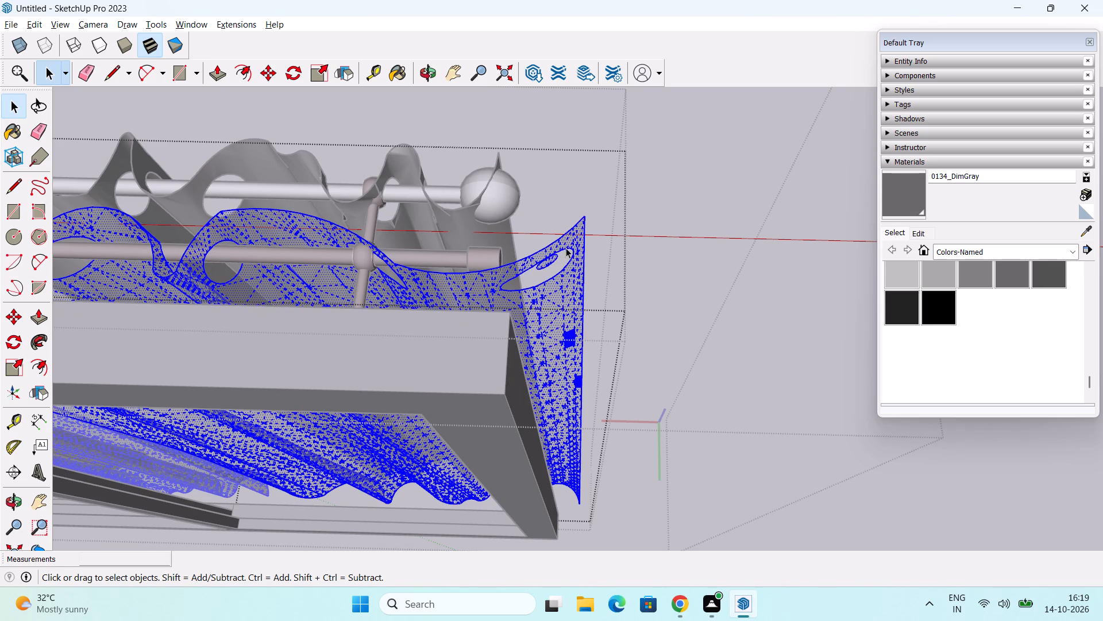
pyautogui.press('m')
pyautogui.click(586, 220)
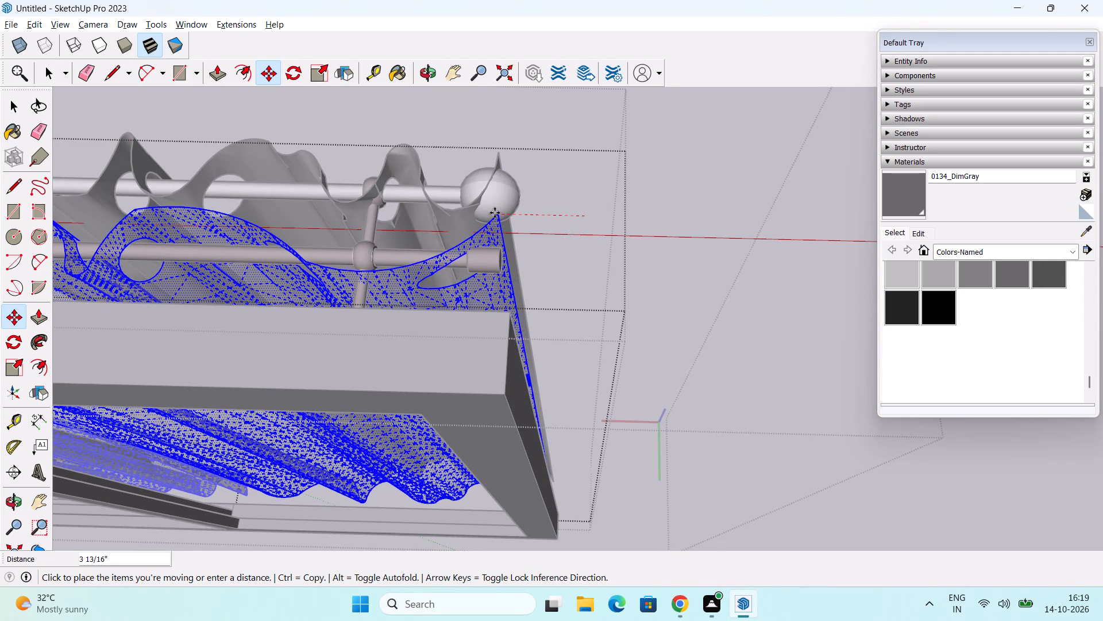
pyautogui.click(489, 214)
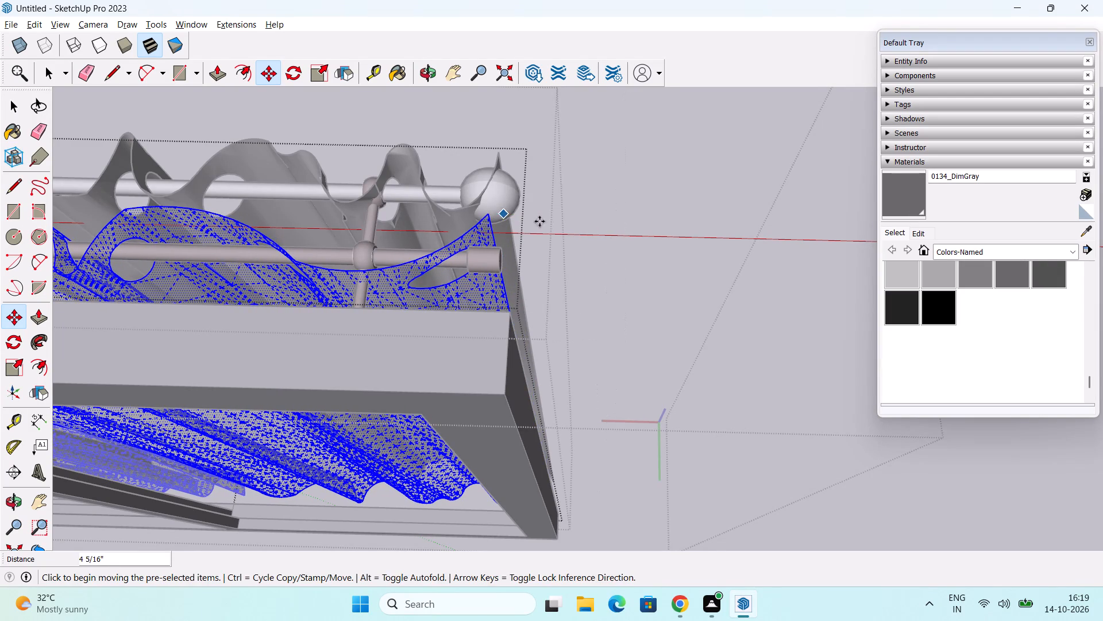
pyautogui.press('space')
pyautogui.click(624, 212)
# Check the shifted curtains and rods from the front and side, and leave the window model's editing.
pyautogui.scroll(-3, 492, 281)
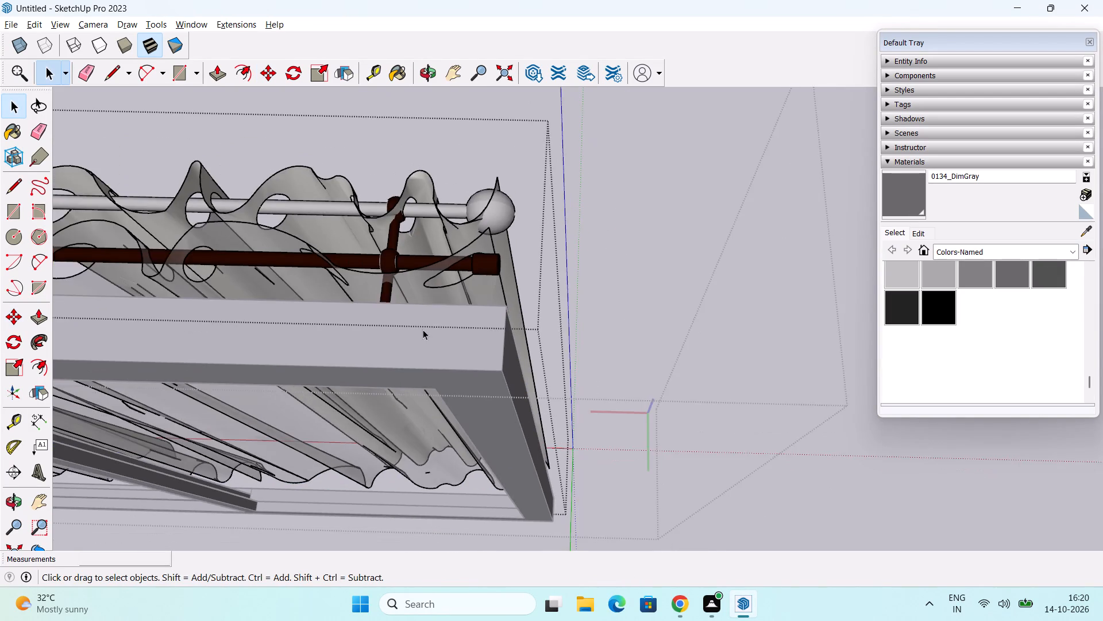
pyautogui.scroll(-4, 423, 329)
pyautogui.moveTo(274, 391); pyautogui.dragTo(397, 325, button='middle')
pyautogui.keyDown('shift'); pyautogui.moveTo(230, 333); pyautogui.dragTo(536, 267, button='middle'); pyautogui.keyUp('shift')
pyautogui.scroll(-6, 536, 267)
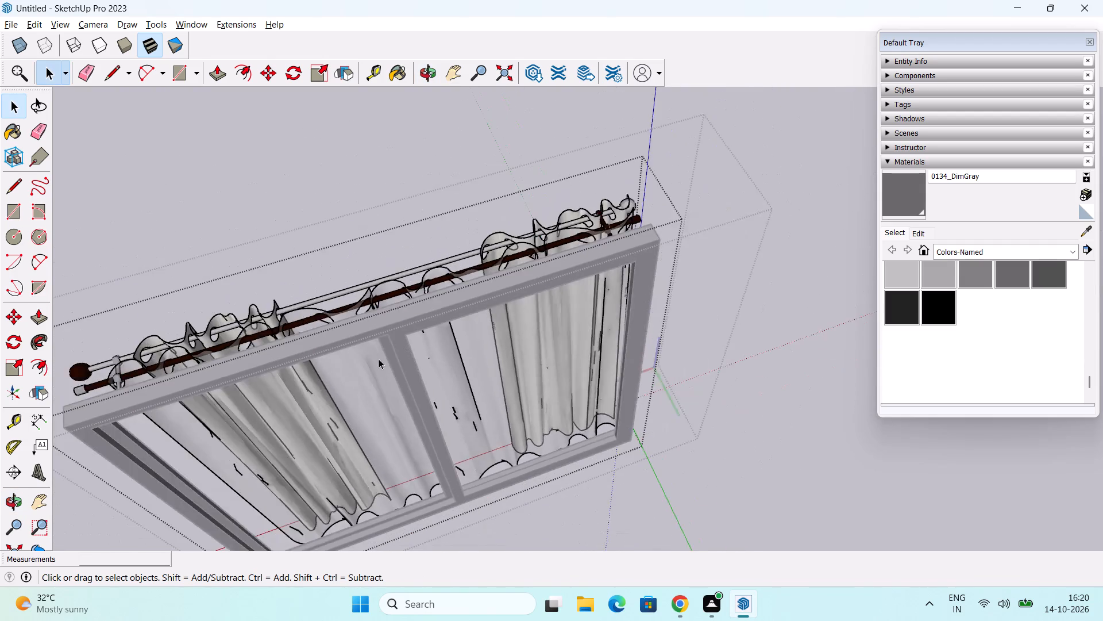
pyautogui.scroll(-5, 379, 359)
pyautogui.moveTo(243, 422); pyautogui.dragTo(335, 331, button='middle')
pyautogui.moveTo(460, 335); pyautogui.dragTo(357, 256, button='middle')
pyautogui.moveTo(672, 221); pyautogui.dragTo(524, 172, button='middle')
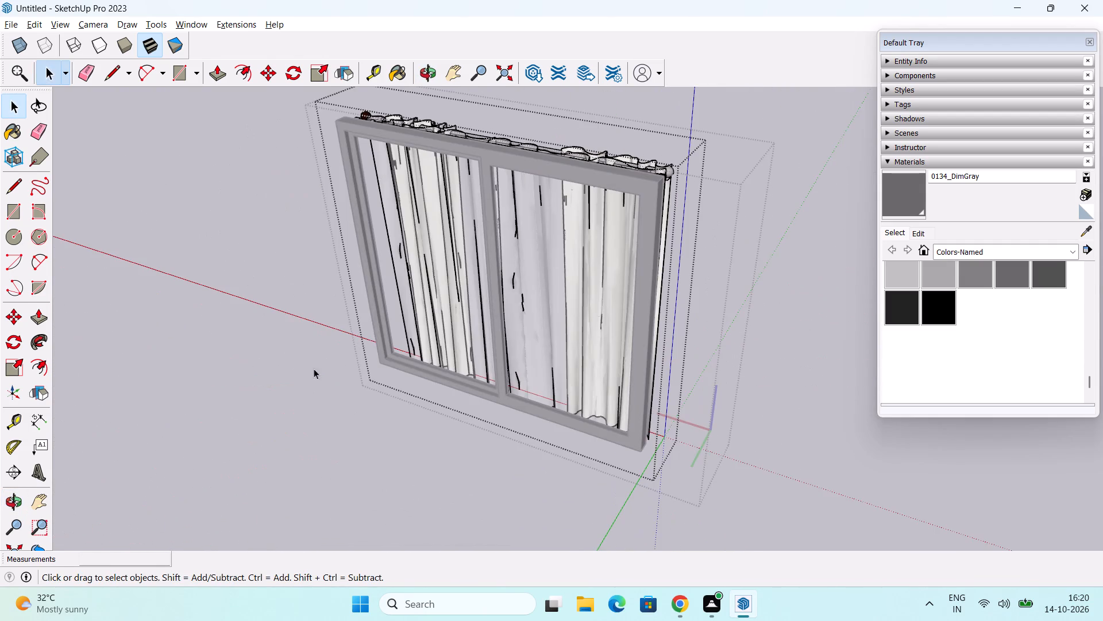
pyautogui.click(291, 386)
pyautogui.moveTo(621, 239); pyautogui.dragTo(306, 128, button='middle')
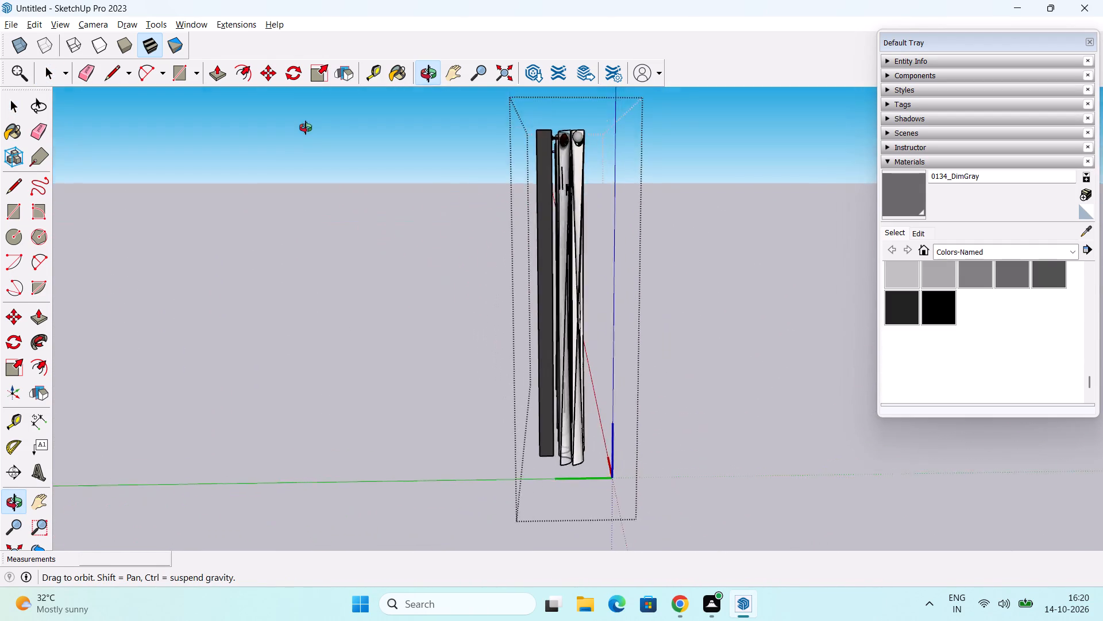
pyautogui.moveTo(306, 128); pyautogui.dragTo(438, 290, button='middle')
pyautogui.moveTo(476, 296); pyautogui.dragTo(322, 329, button='middle')
pyautogui.click(568, 277)
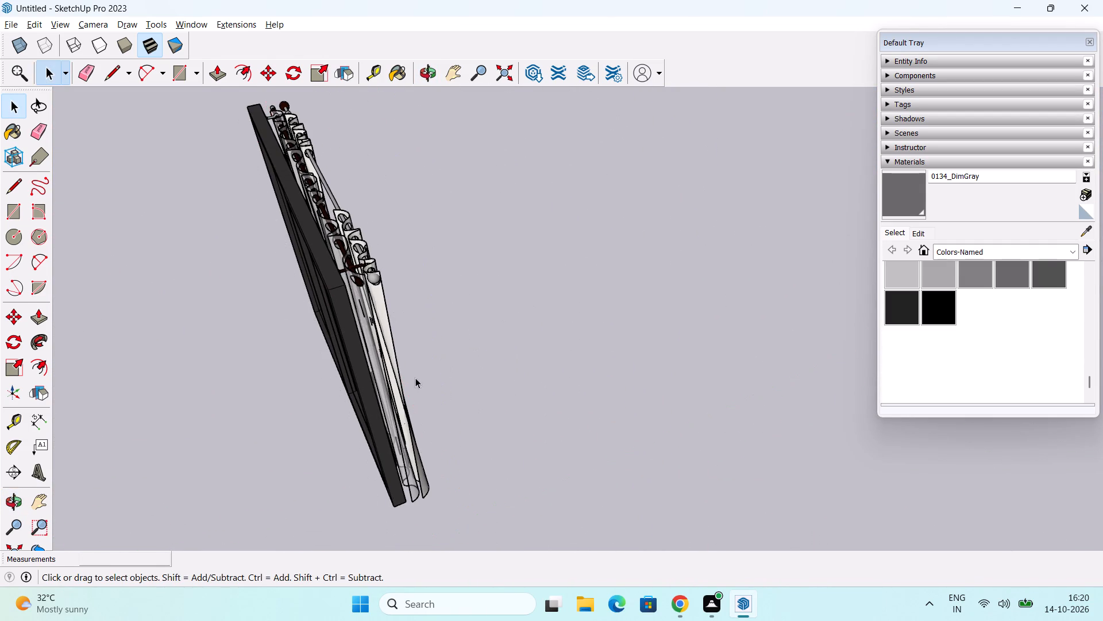
# Copy the window model by its frame's top corner to the top corner of the facade's upper lintelled opening.
pyautogui.moveTo(415, 377); pyautogui.dragTo(425, 366, button='middle')
pyautogui.press('m')
pyautogui.scroll(2, 347, 319)
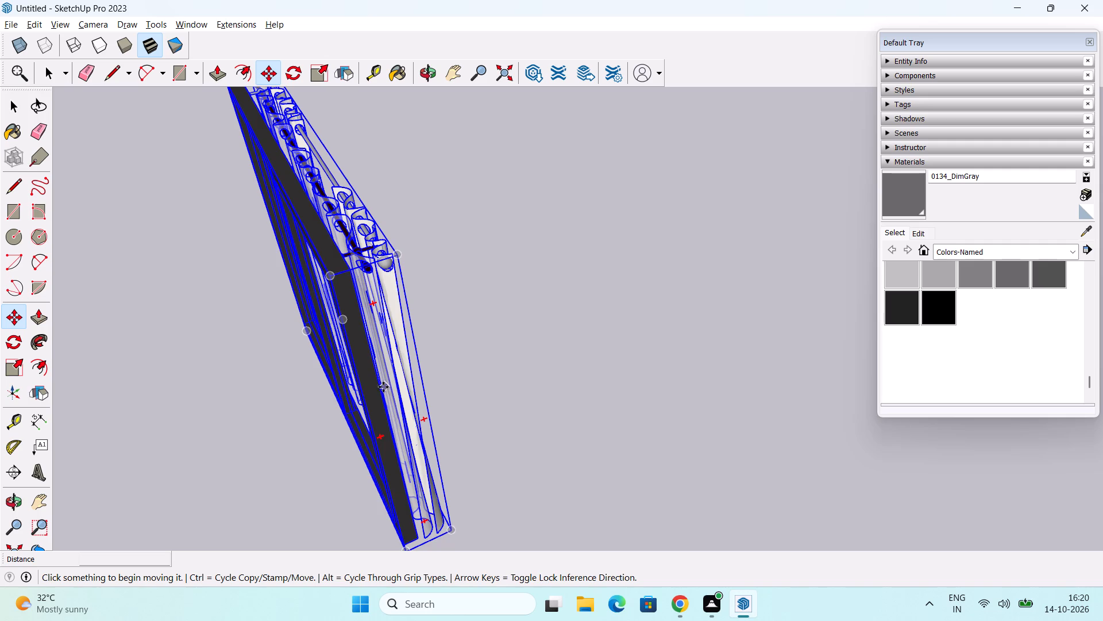
pyautogui.scroll(2, 337, 294)
pyautogui.moveTo(323, 263); pyautogui.dragTo(495, 144, button='middle')
pyautogui.scroll(2, 272, 342)
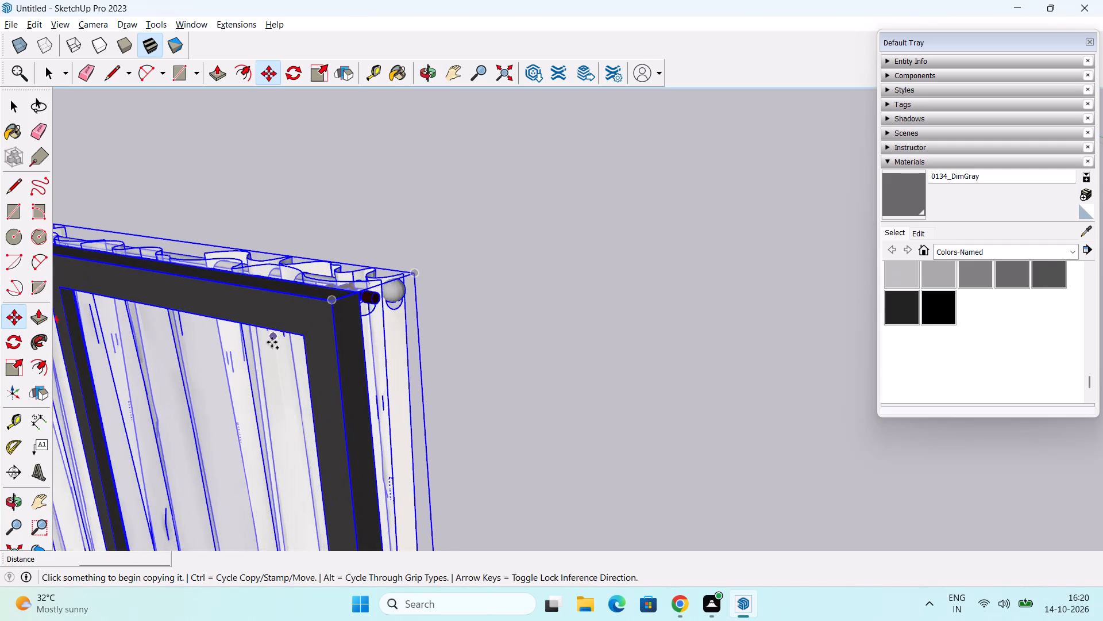
pyautogui.scroll(2, 272, 342)
pyautogui.moveTo(242, 431); pyautogui.dragTo(553, 310, button='middle')
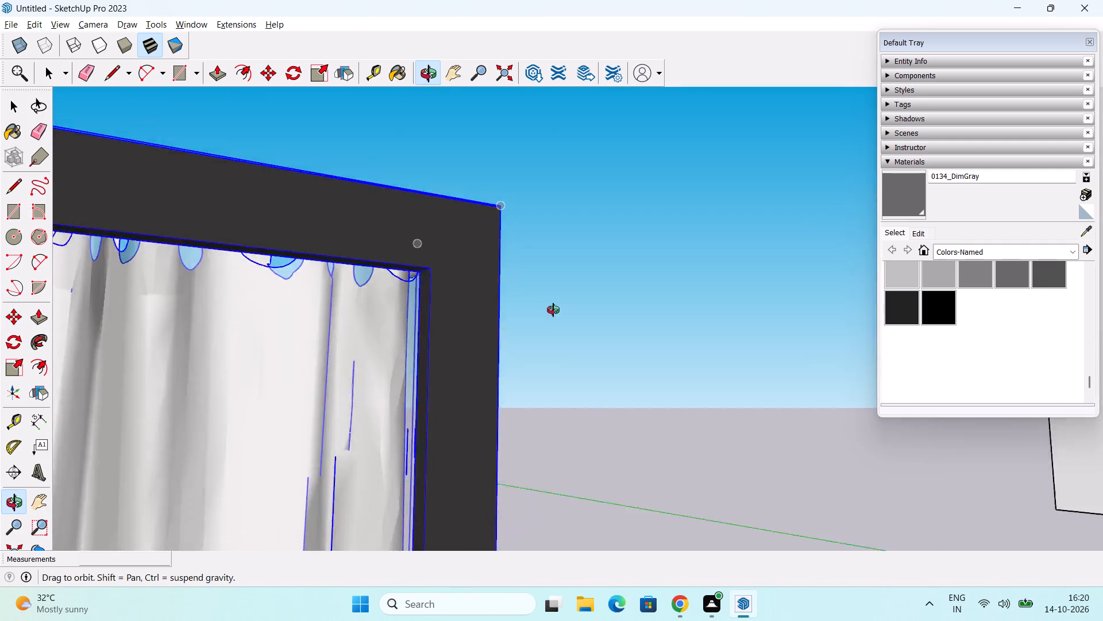
pyautogui.moveTo(553, 310); pyautogui.dragTo(310, 406, button='middle')
pyautogui.moveTo(352, 283); pyautogui.dragTo(358, 281)
pyautogui.scroll(-3, 580, 216)
pyautogui.moveTo(581, 240); pyautogui.dragTo(188, 355, button='middle')
pyautogui.scroll(-6, 378, 272)
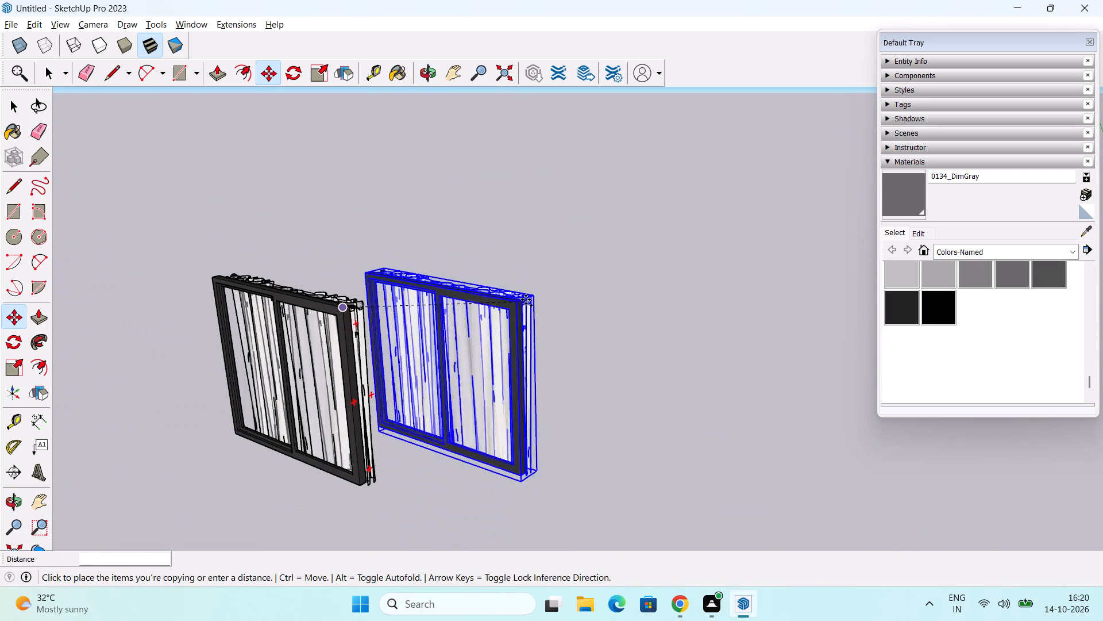
pyautogui.moveTo(542, 287); pyautogui.dragTo(0, 402, button='middle')
pyautogui.scroll(-12, 465, 202)
pyautogui.moveTo(416, 381); pyautogui.dragTo(749, 272, button='middle')
pyautogui.scroll(-18, 649, 287)
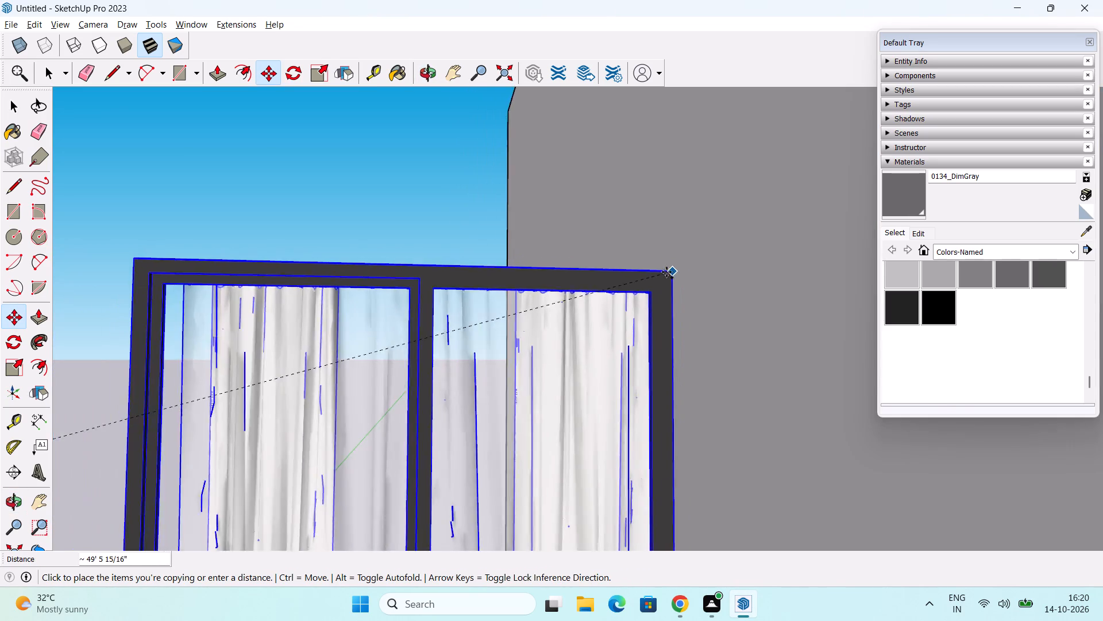
pyautogui.scroll(-17, 666, 272)
pyautogui.moveTo(700, 270); pyautogui.dragTo(473, 317, button='middle')
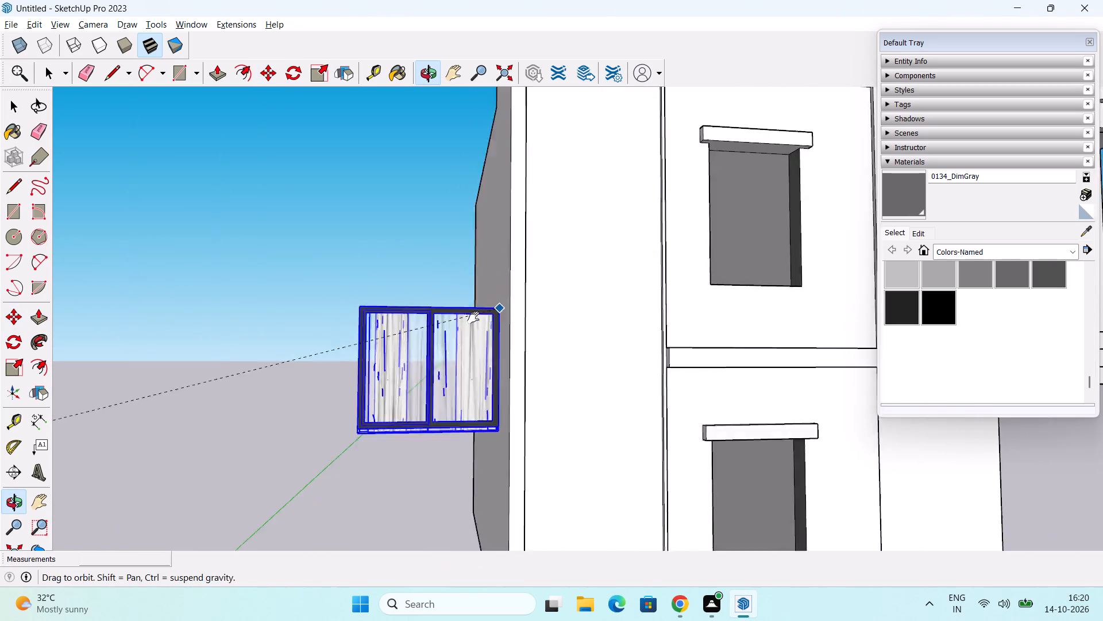
pyautogui.moveTo(473, 317); pyautogui.dragTo(422, 329, button='middle')
pyautogui.moveTo(645, 239); pyautogui.dragTo(472, 293, button='middle')
pyautogui.scroll(8, 595, 218)
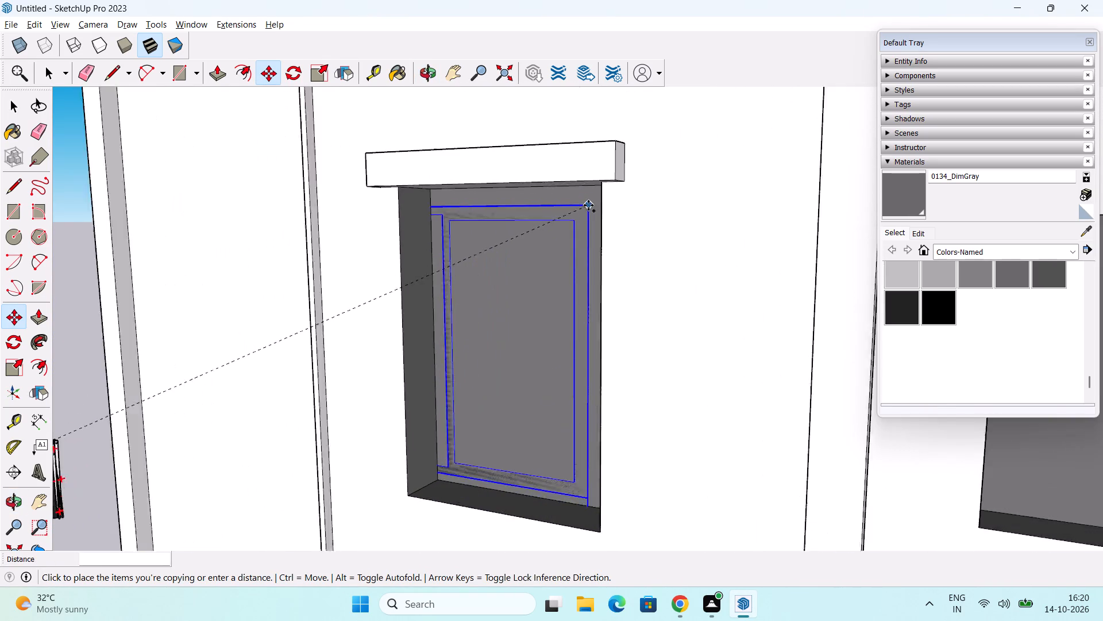
pyautogui.scroll(8, 588, 205)
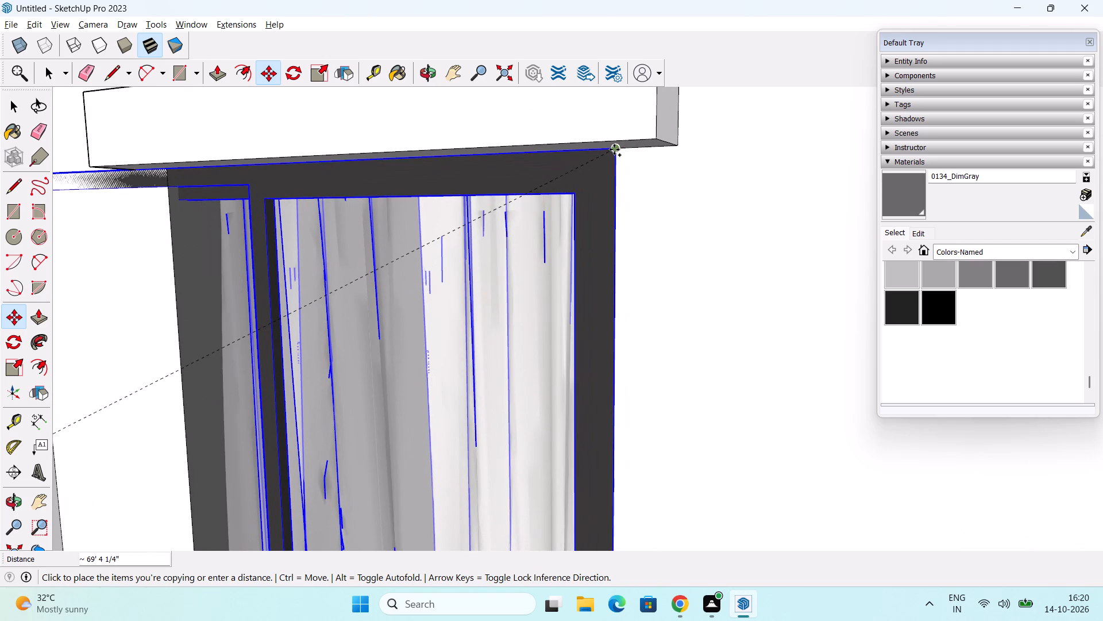
pyautogui.click(614, 149)
# Scale the copied window narrower along the red axis so its overhanging side fits the lintelled opening's width.
pyautogui.scroll(-11, 570, 229)
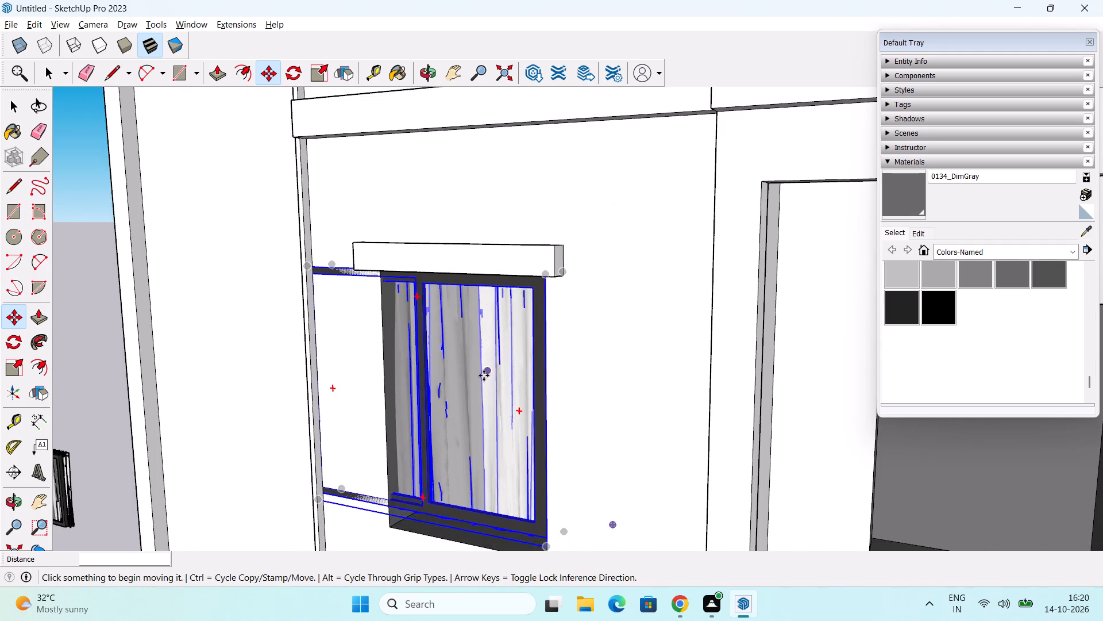
pyautogui.moveTo(484, 375); pyautogui.dragTo(603, 261, button='middle')
pyautogui.scroll(-3, 591, 261)
pyautogui.moveTo(554, 313); pyautogui.dragTo(599, 288, button='middle')
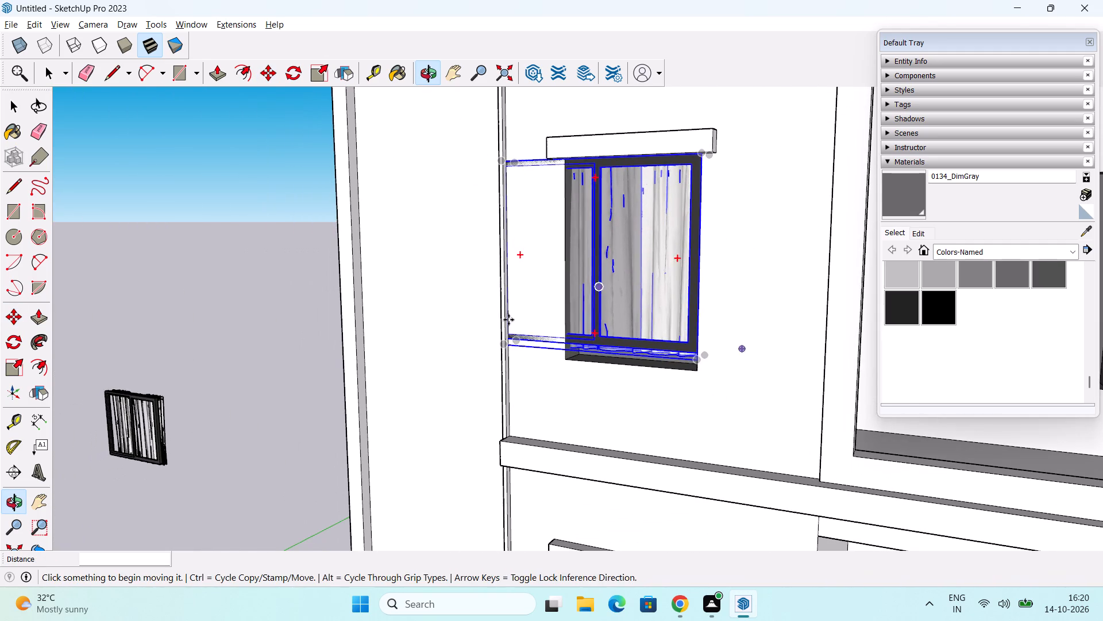
pyautogui.click(16, 377)
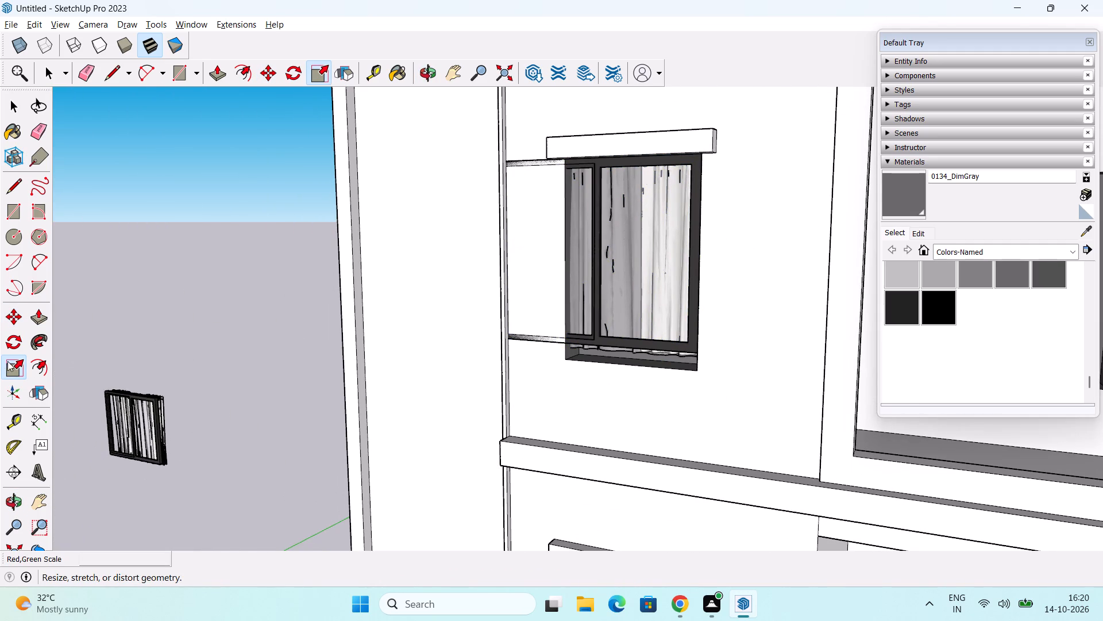
pyautogui.click(11, 361)
pyautogui.click(11, 375)
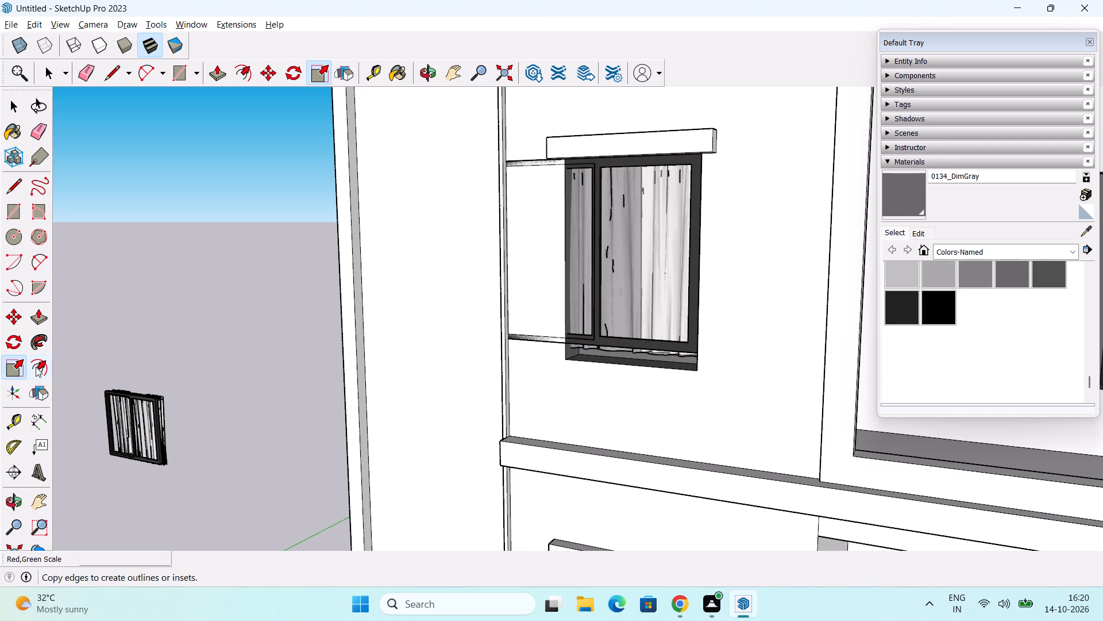
pyautogui.moveTo(292, 336); pyautogui.dragTo(223, 384, button='middle')
pyautogui.press('space')
pyautogui.click(608, 303)
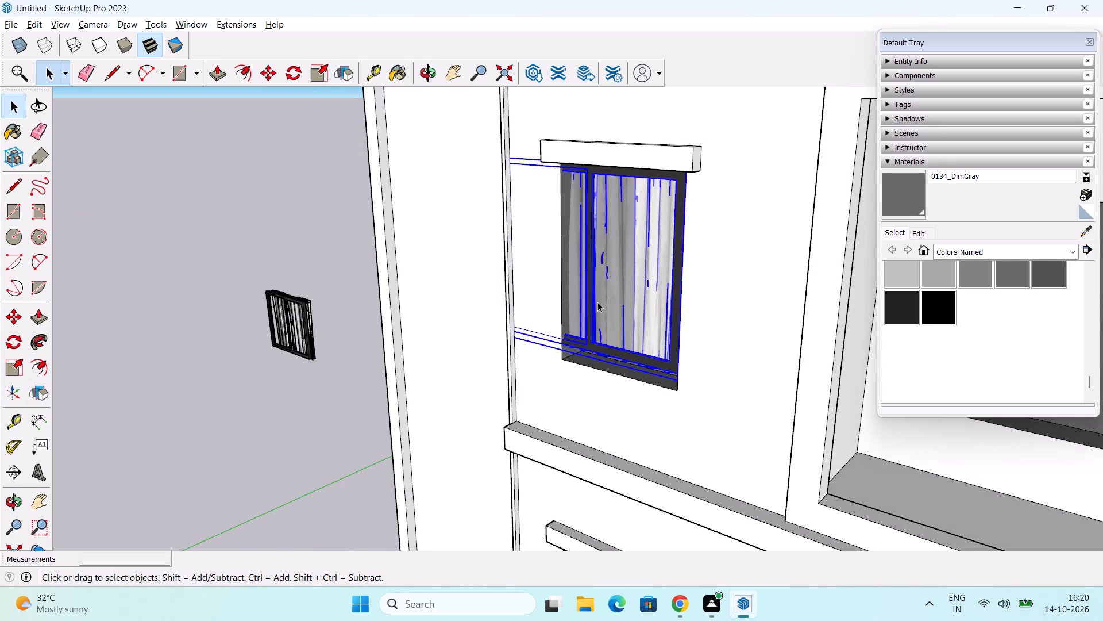
pyautogui.click(10, 373)
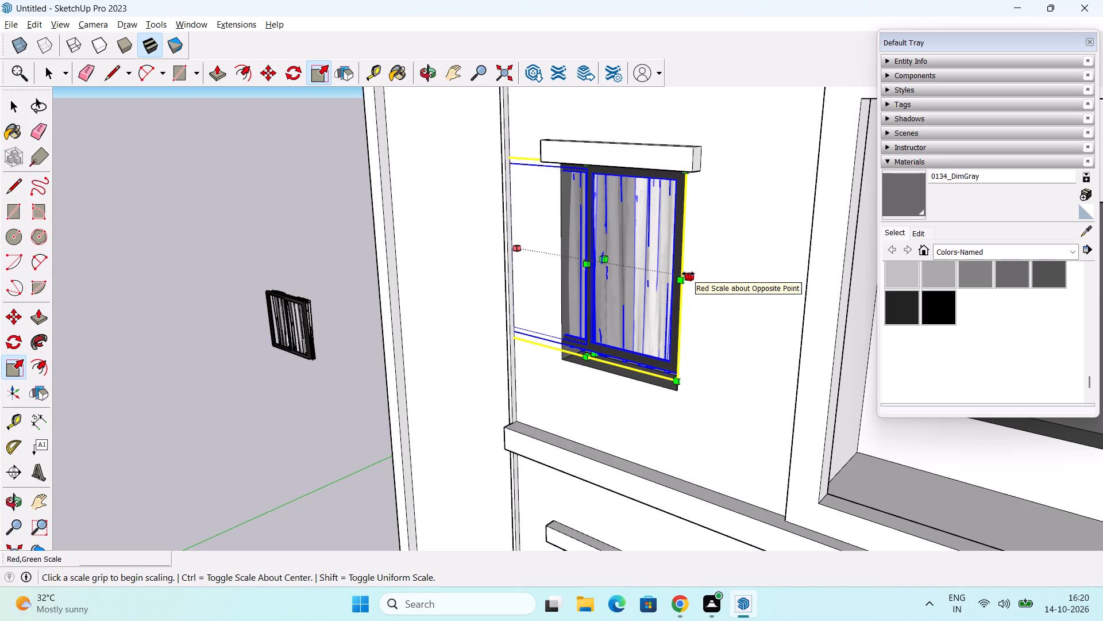
pyautogui.moveTo(520, 245); pyautogui.dragTo(543, 248)
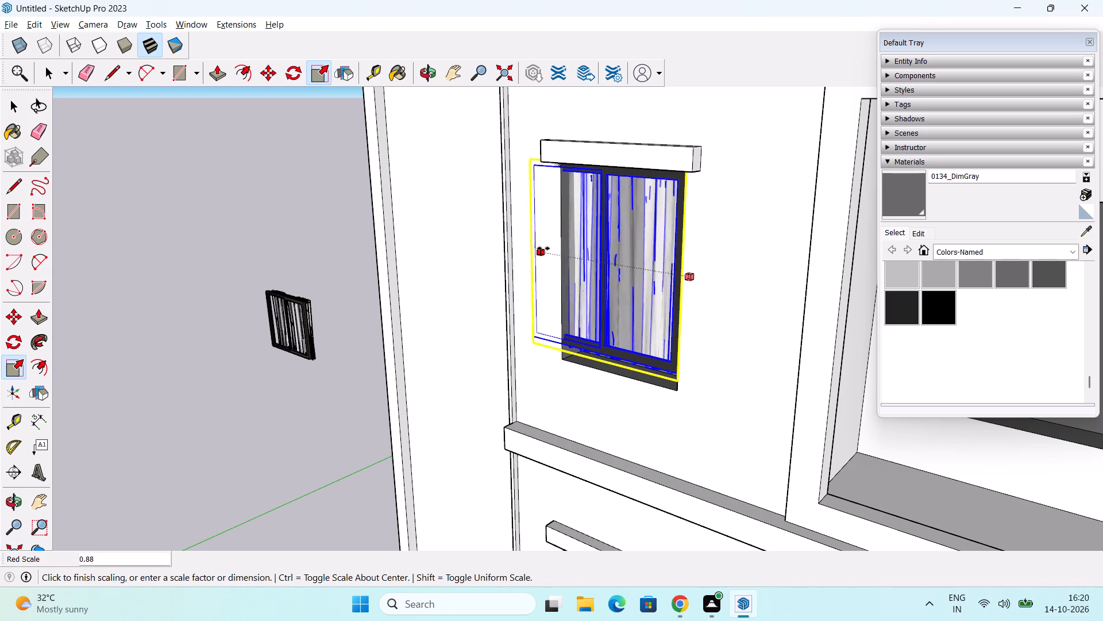
pyautogui.moveTo(543, 248); pyautogui.dragTo(570, 254)
pyautogui.moveTo(564, 279); pyautogui.dragTo(549, 193, button='middle')
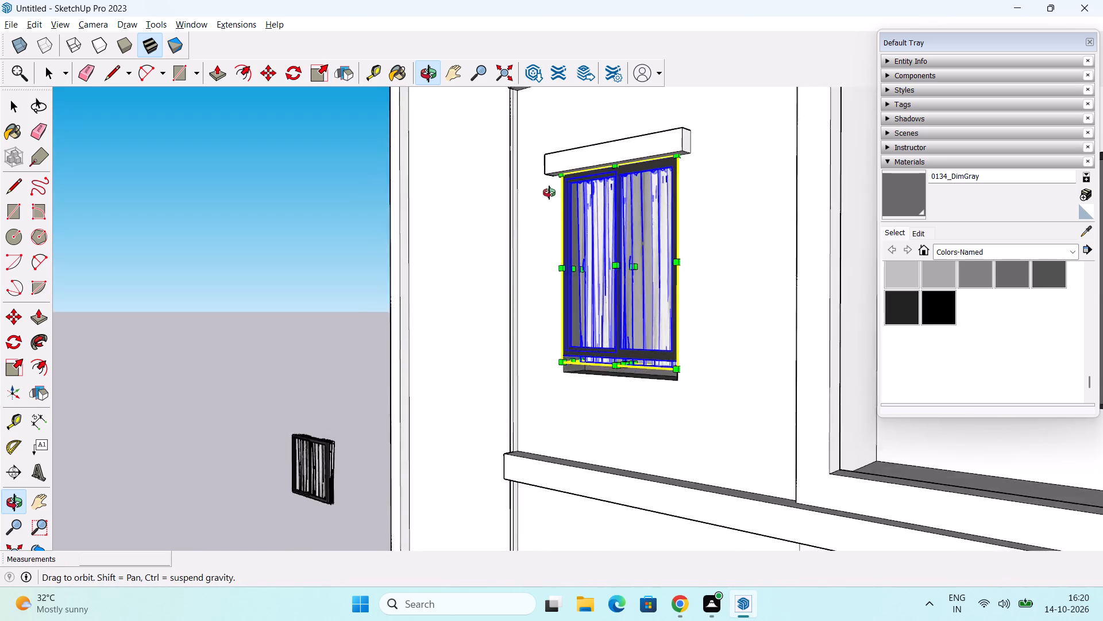
# Scale the copied window taller along the blue axis by 1.08 from its bottom edge to reach the opening's sill.
pyautogui.moveTo(549, 193); pyautogui.dragTo(576, 164, button='middle')
pyautogui.scroll(5, 588, 351)
pyautogui.moveTo(591, 413); pyautogui.dragTo(618, 350, button='middle')
pyautogui.moveTo(646, 356); pyautogui.dragTo(646, 363)
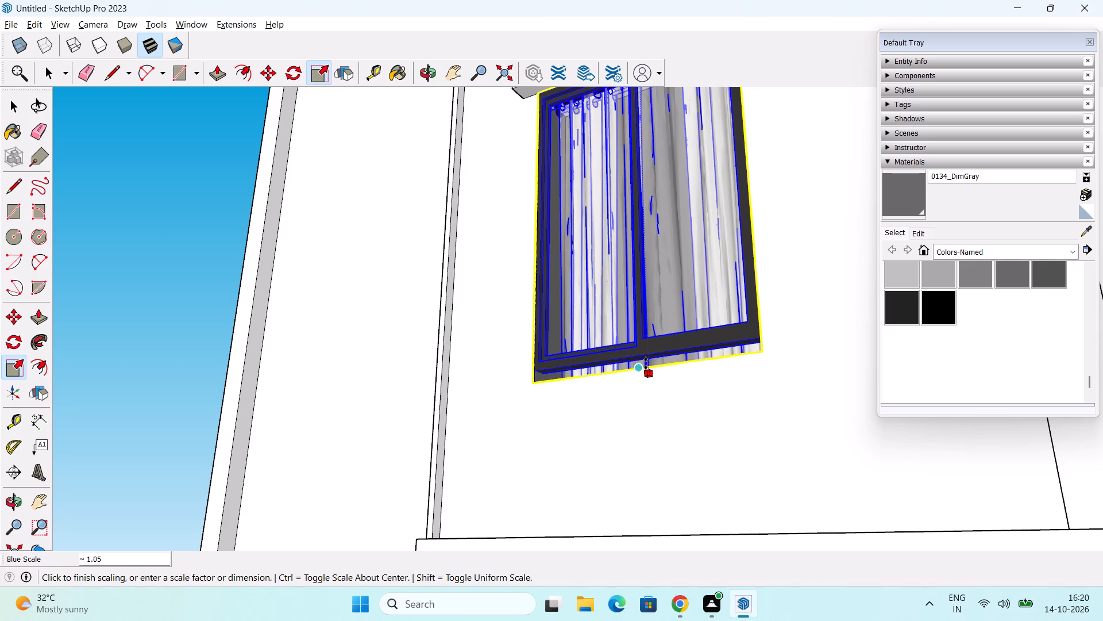
pyautogui.moveTo(646, 363); pyautogui.dragTo(646, 383)
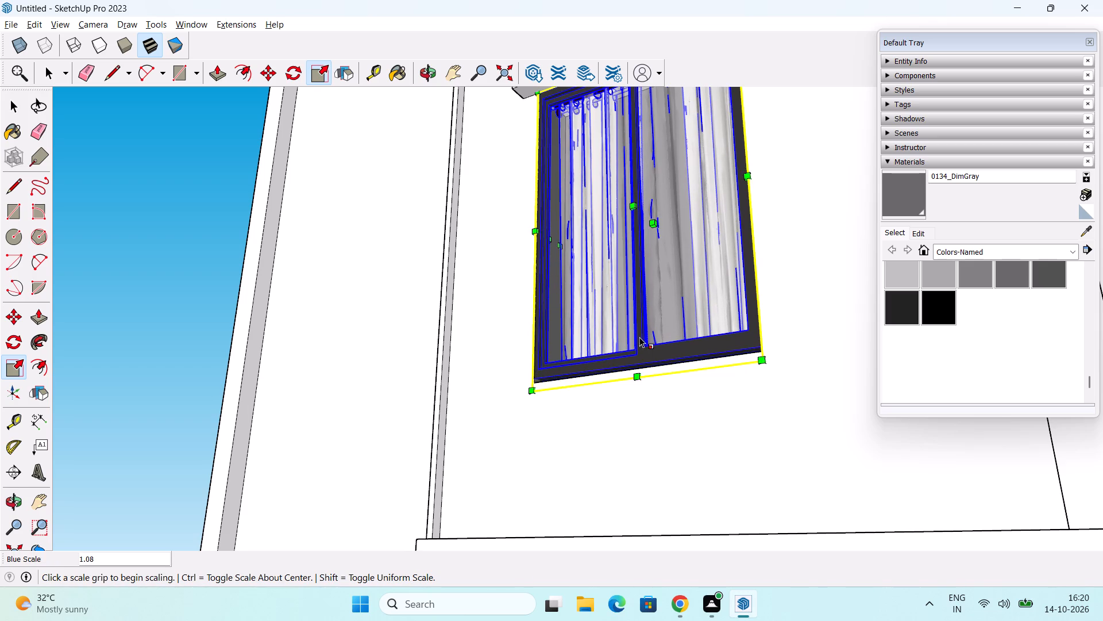
# Examine how the stretched window's bottom and top edges sit against the lintelled opening from several angles.
pyautogui.scroll(-2, 639, 329)
pyautogui.moveTo(637, 315); pyautogui.dragTo(719, 493, button='middle')
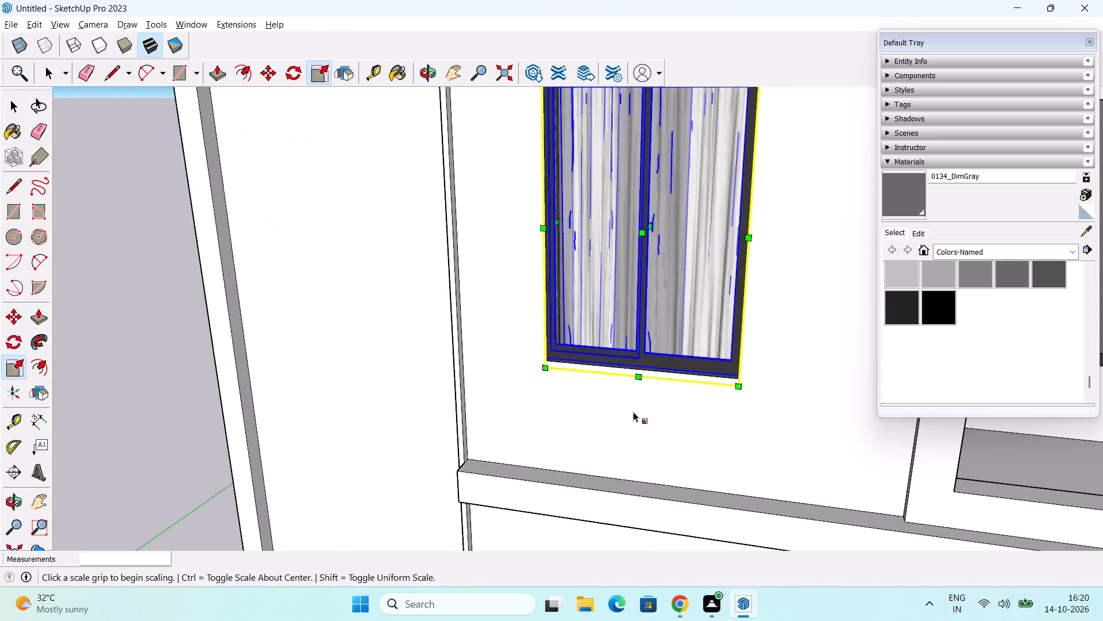
pyautogui.moveTo(646, 400); pyautogui.dragTo(566, 257, button='middle')
pyautogui.scroll(4, 574, 316)
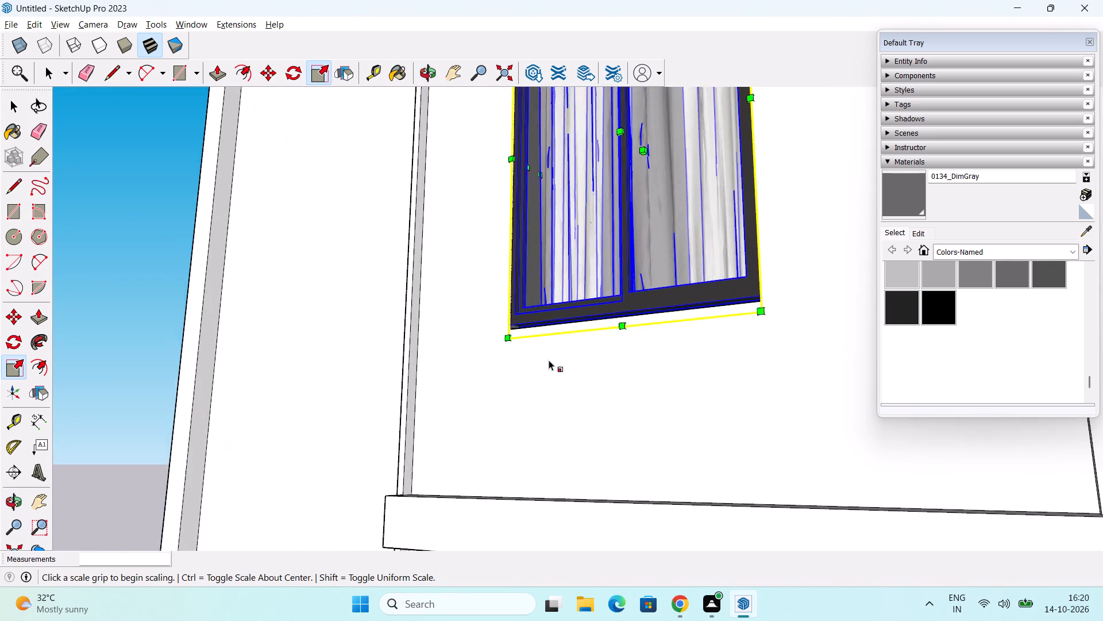
pyautogui.scroll(1, 549, 360)
pyautogui.moveTo(556, 336); pyautogui.dragTo(555, 418, button='middle')
pyautogui.scroll(9, 503, 313)
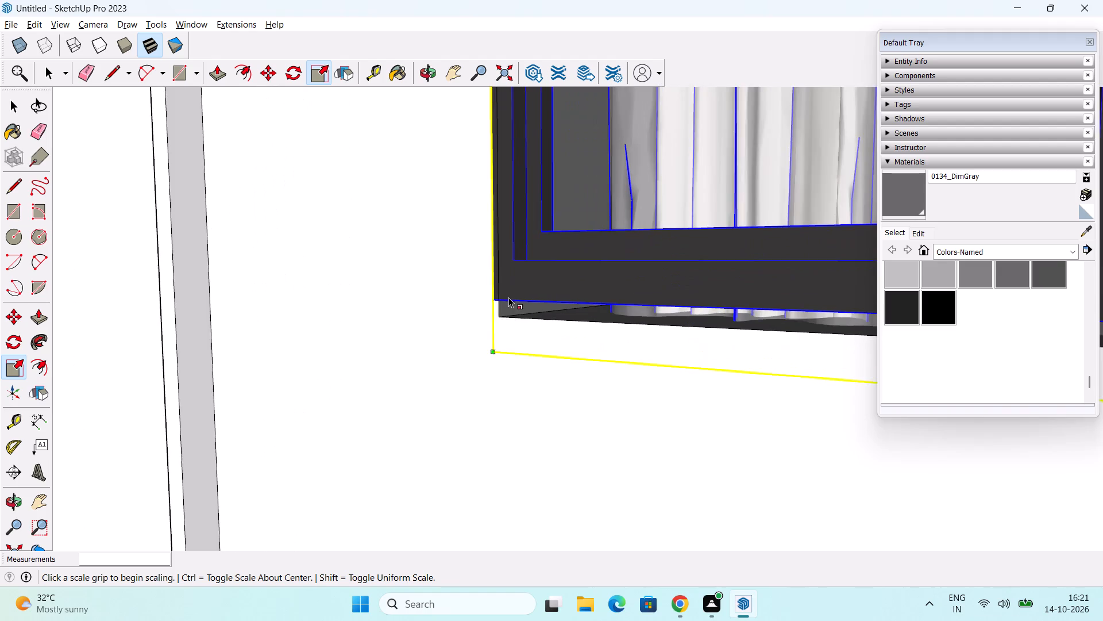
pyautogui.scroll(4, 508, 297)
pyautogui.moveTo(560, 329); pyautogui.dragTo(325, 336, button='middle')
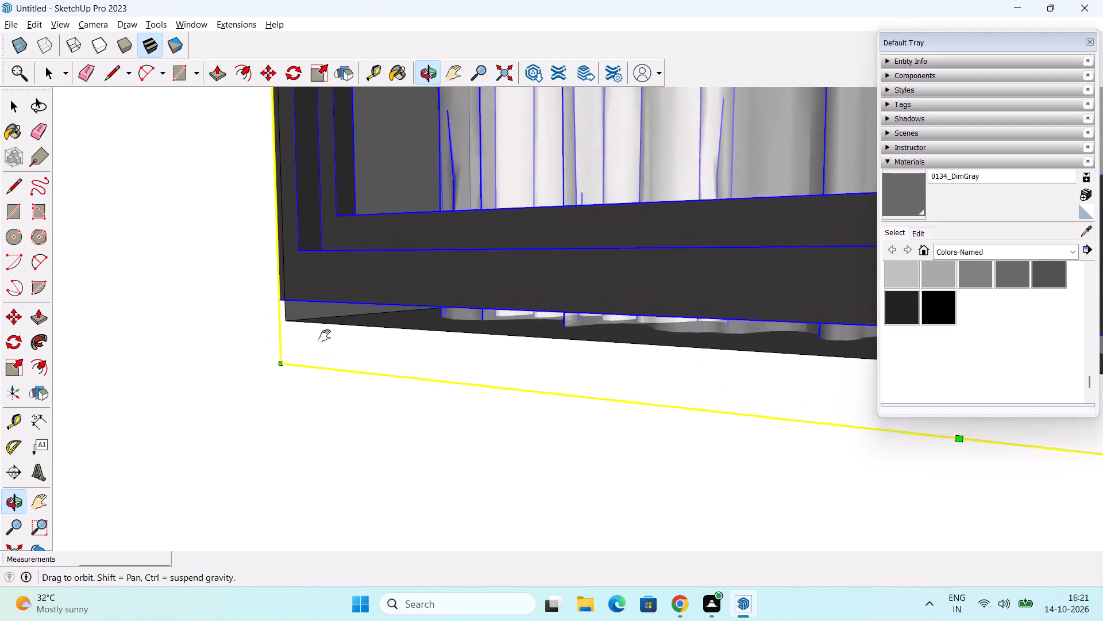
pyautogui.moveTo(325, 336); pyautogui.dragTo(308, 344, button='middle')
pyautogui.scroll(-3, 434, 337)
pyautogui.moveTo(539, 379); pyautogui.dragTo(356, 362, button='middle')
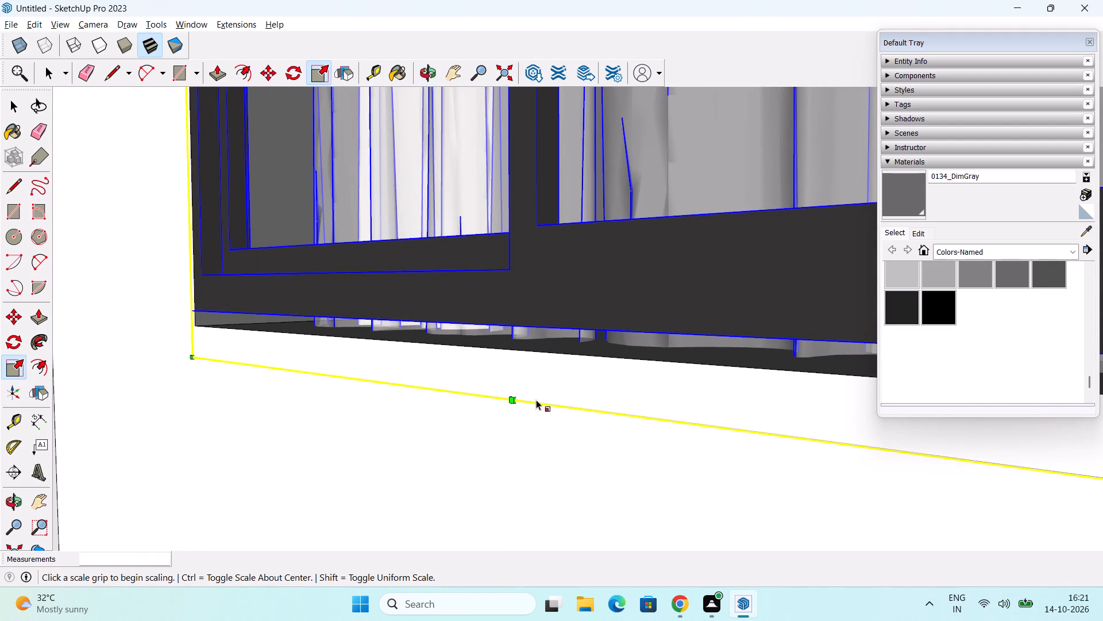
pyautogui.moveTo(533, 406); pyautogui.dragTo(538, 364, button='middle')
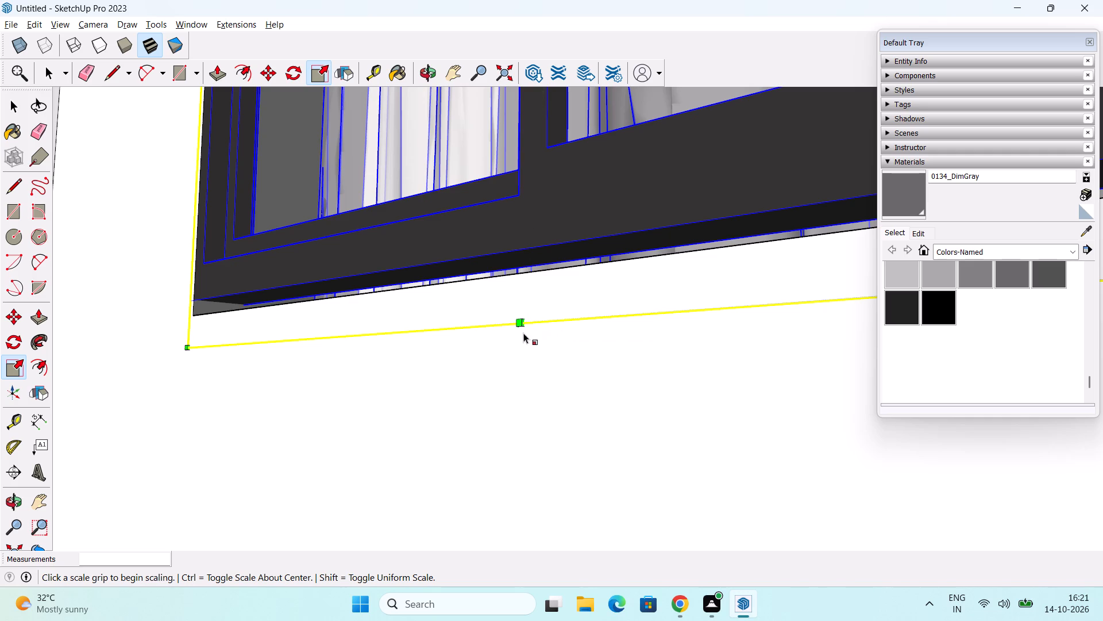
pyautogui.moveTo(529, 335); pyautogui.dragTo(541, 352, button='middle')
pyautogui.scroll(-1, 554, 319)
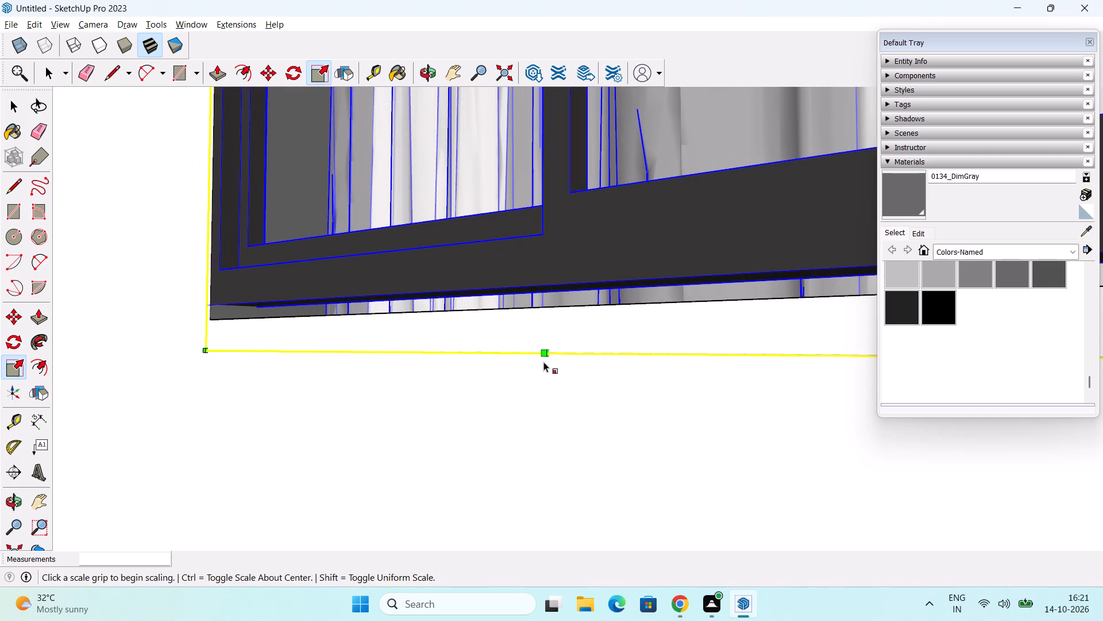
pyautogui.scroll(-9, 537, 350)
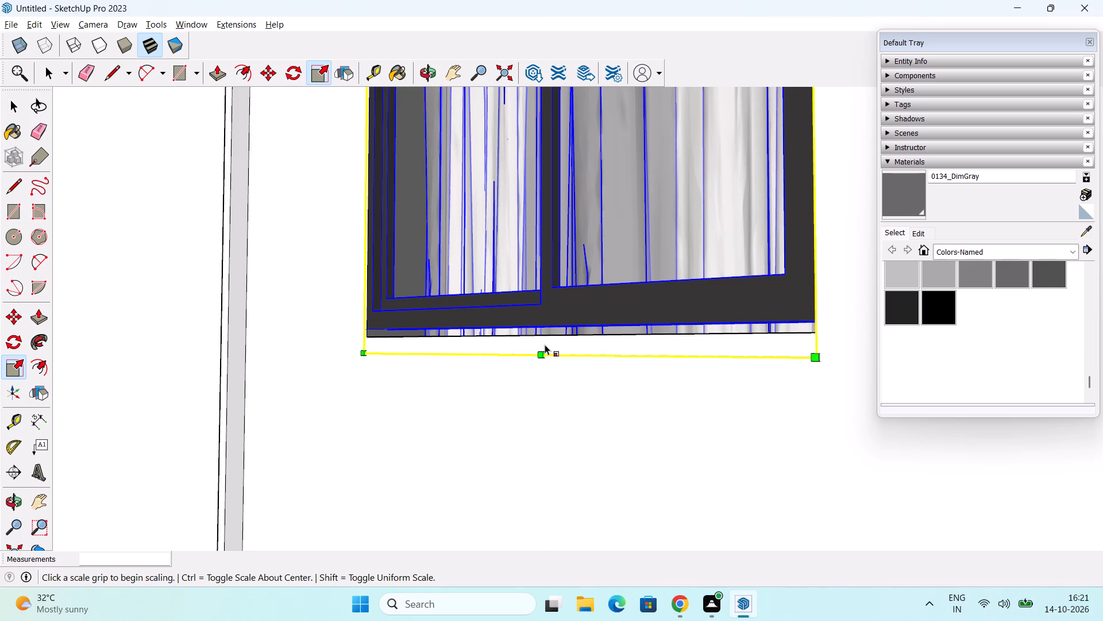
pyautogui.moveTo(556, 351); pyautogui.dragTo(485, 353, button='middle')
pyautogui.scroll(-8, 547, 284)
pyautogui.keyDown('shift'); pyautogui.moveTo(549, 256); pyautogui.dragTo(549, 444, button='middle'); pyautogui.keyUp('shift')
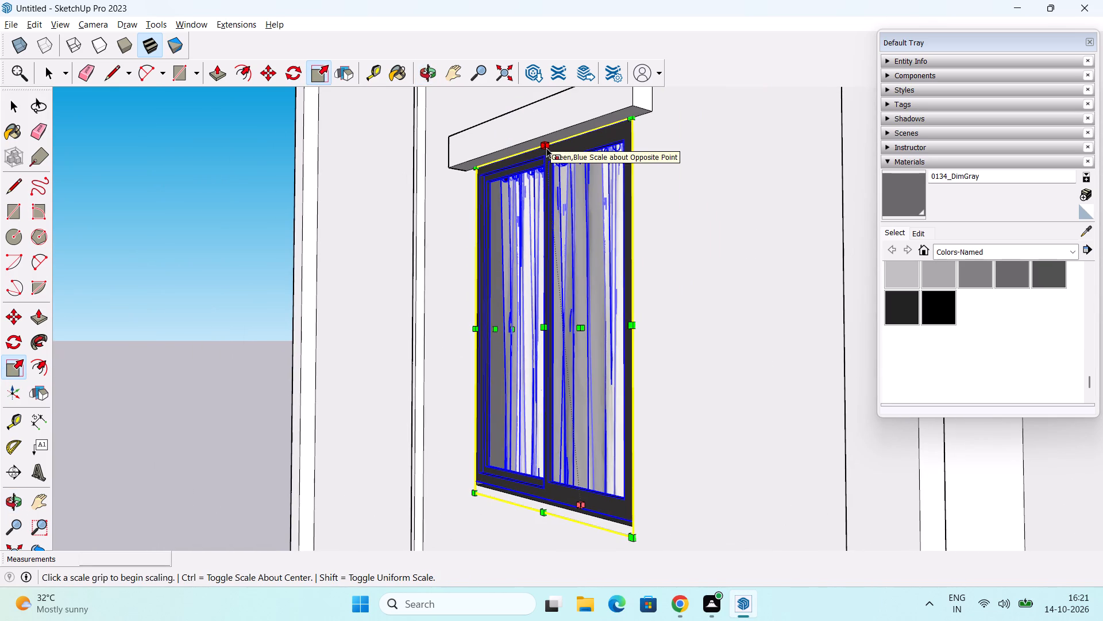
pyautogui.scroll(3, 548, 160)
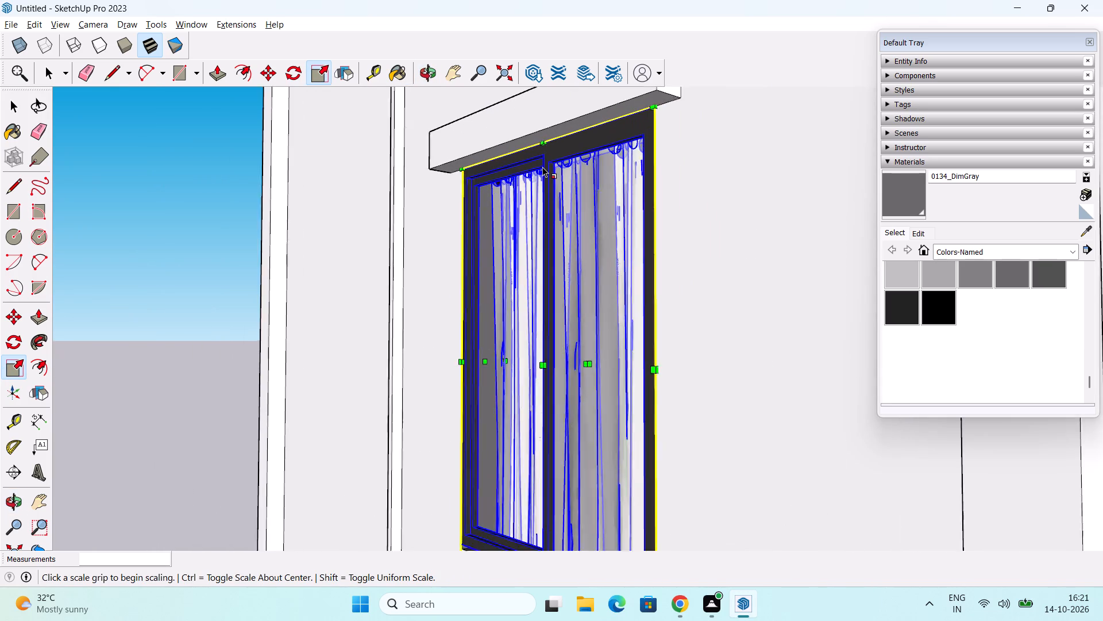
pyautogui.scroll(4, 542, 167)
pyautogui.scroll(-3, 545, 127)
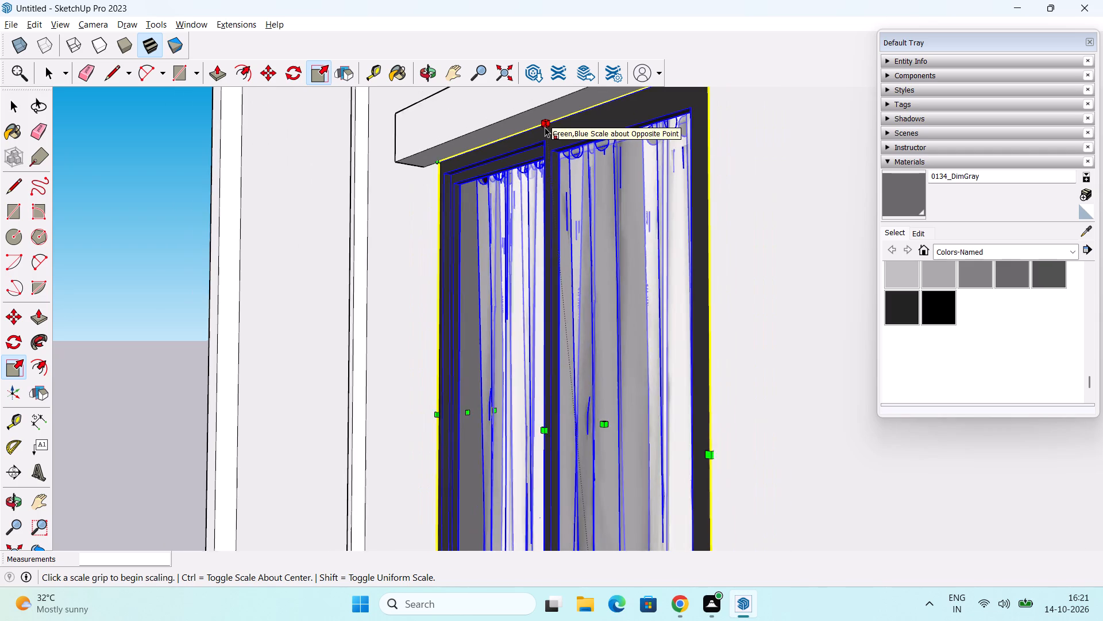
pyautogui.scroll(-2, 545, 127)
pyautogui.moveTo(545, 162); pyautogui.dragTo(574, 75, button='middle')
pyautogui.moveTo(568, 110); pyautogui.dragTo(568, 126, button='middle')
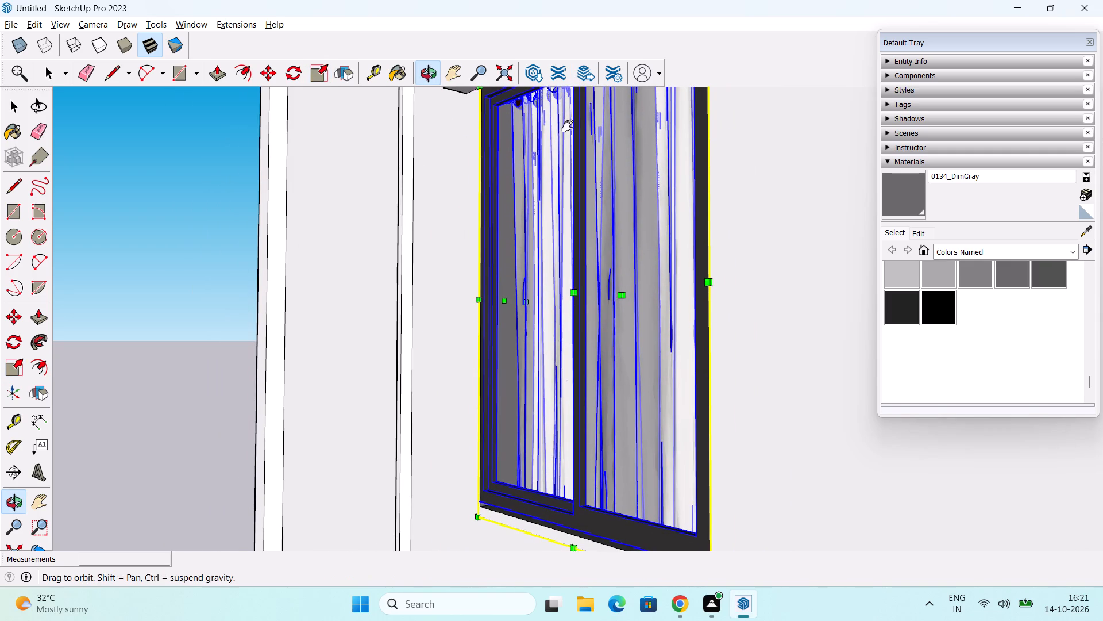
pyautogui.moveTo(568, 126); pyautogui.dragTo(568, 136, button='middle')
pyautogui.scroll(-2, 568, 136)
pyautogui.scroll(1, 579, 104)
pyautogui.scroll(-1, 583, 104)
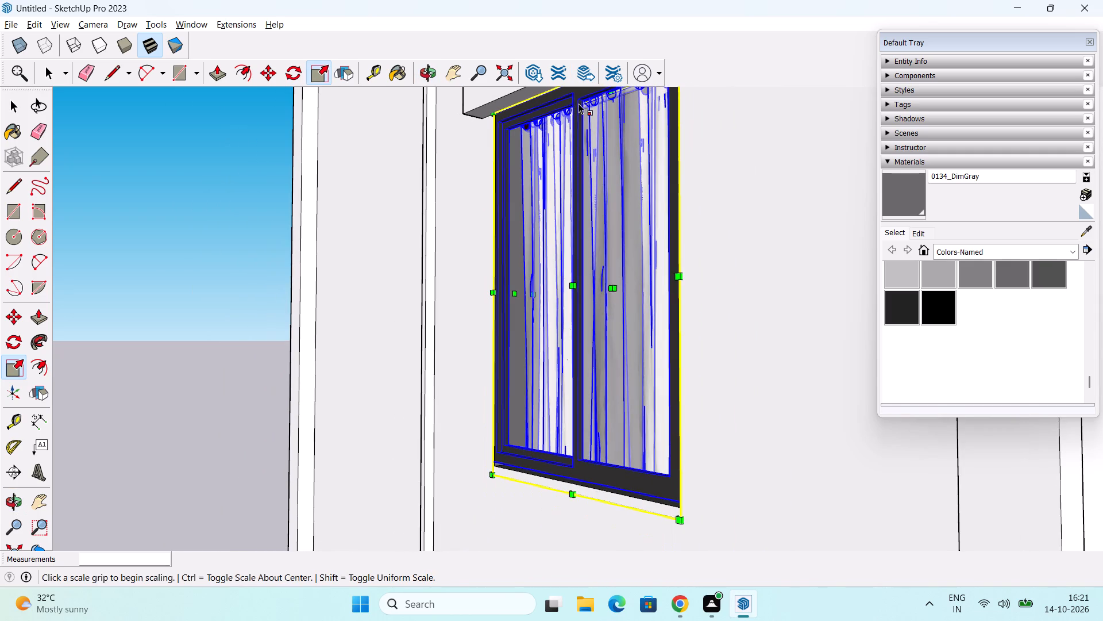
pyautogui.moveTo(579, 103); pyautogui.dragTo(583, 116, button='middle')
pyautogui.keyDown('shift'); pyautogui.moveTo(584, 114); pyautogui.dragTo(547, 163, button='middle'); pyautogui.keyUp('shift')
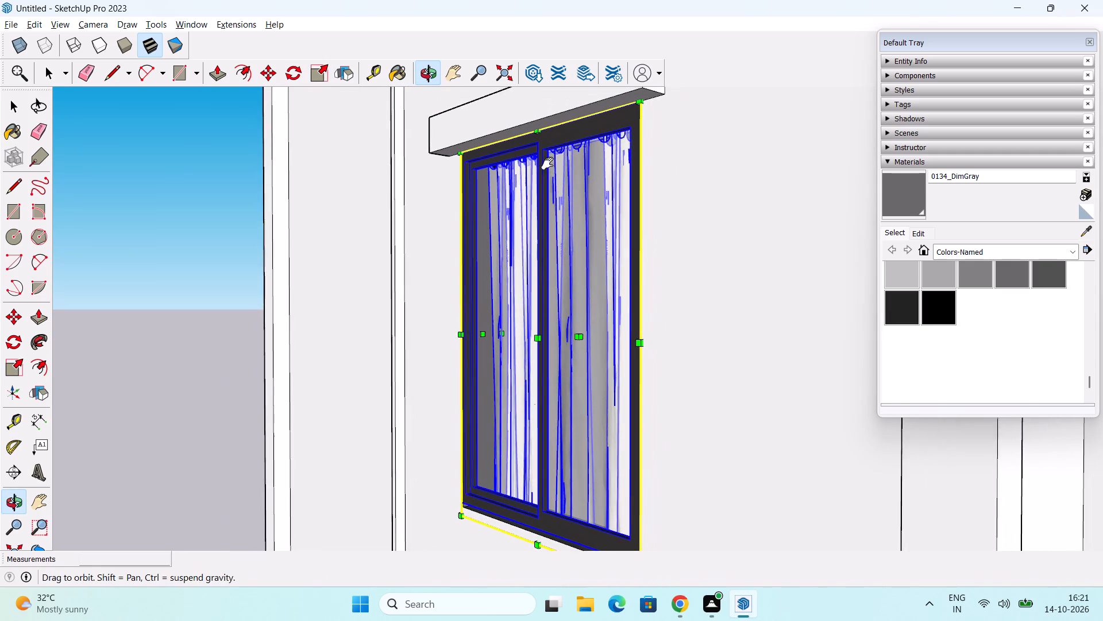
pyautogui.keyDown('shift'); pyautogui.moveTo(547, 163); pyautogui.dragTo(549, 159, button='middle'); pyautogui.keyUp('shift')
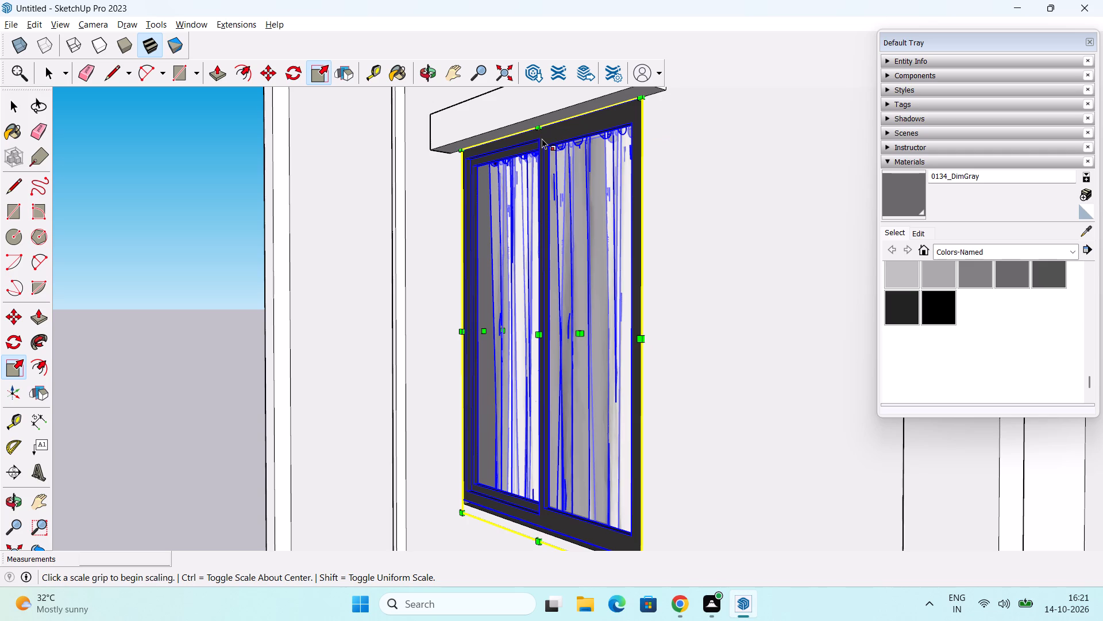
pyautogui.moveTo(489, 422); pyautogui.dragTo(497, 204, button='middle')
pyautogui.moveTo(522, 308); pyautogui.dragTo(557, 246, button='middle')
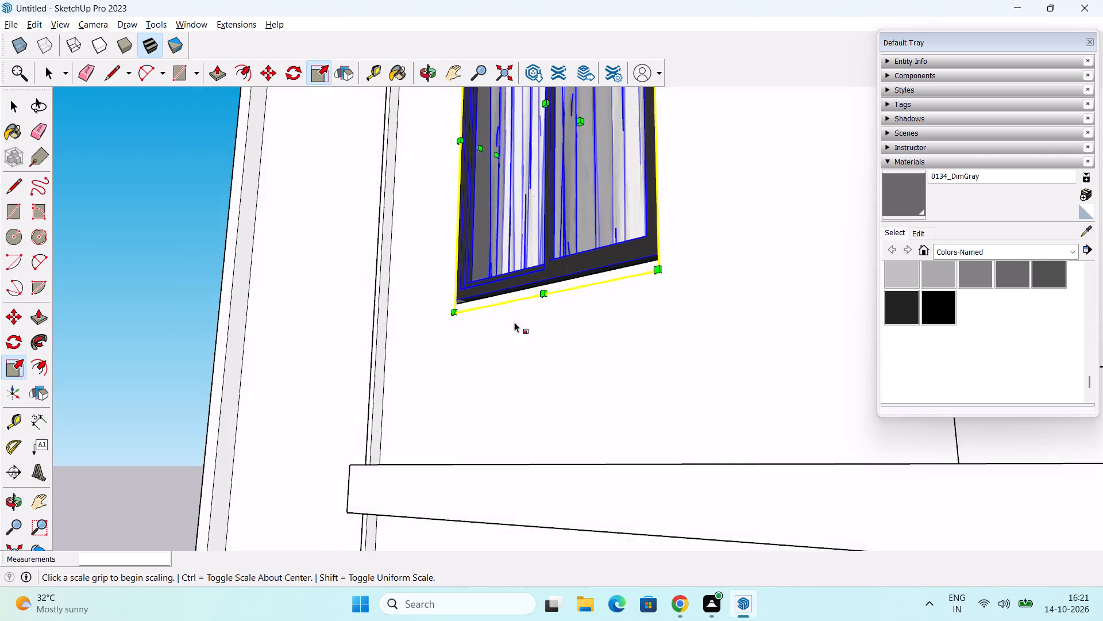
pyautogui.scroll(4, 510, 332)
pyautogui.click(562, 288)
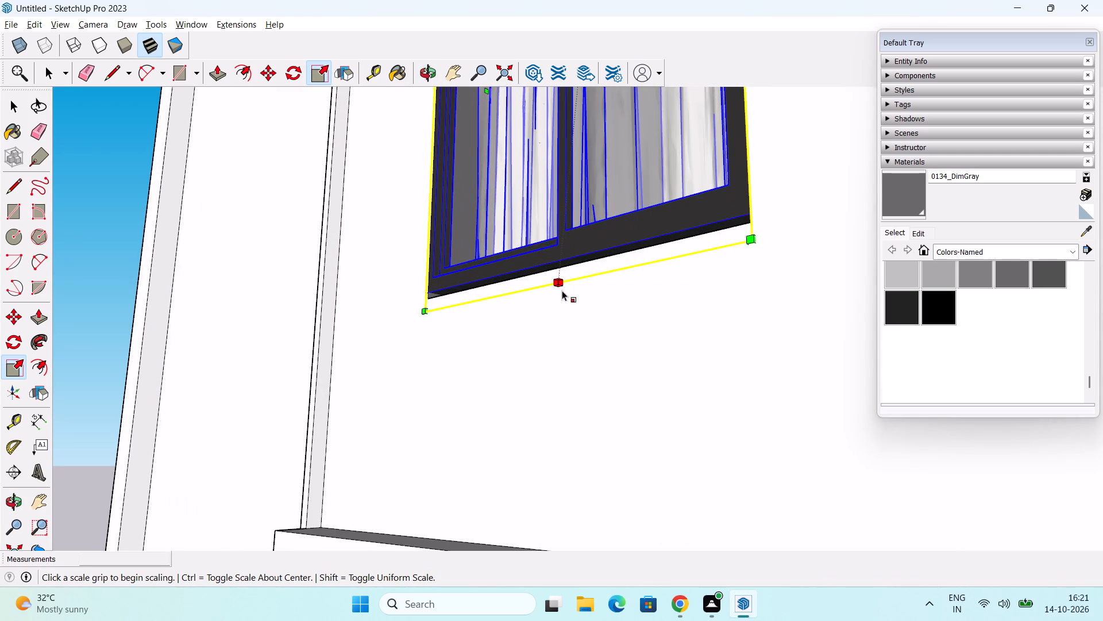
pyautogui.scroll(-2, 567, 264)
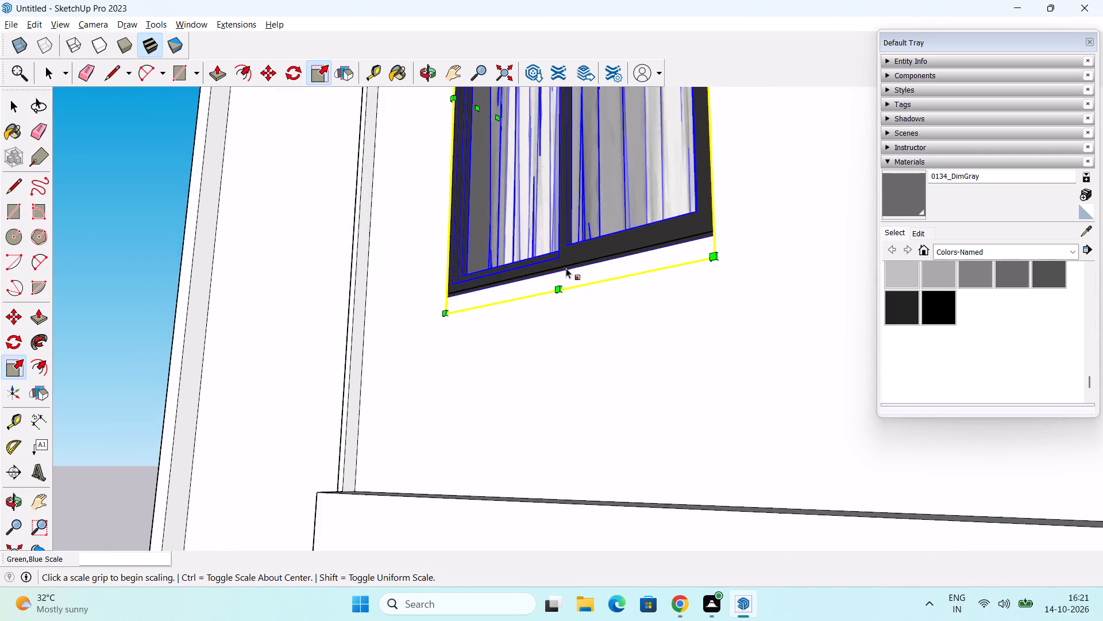
pyautogui.moveTo(566, 269); pyautogui.dragTo(566, 320, button='middle')
pyautogui.press('space')
pyautogui.click(121, 321)
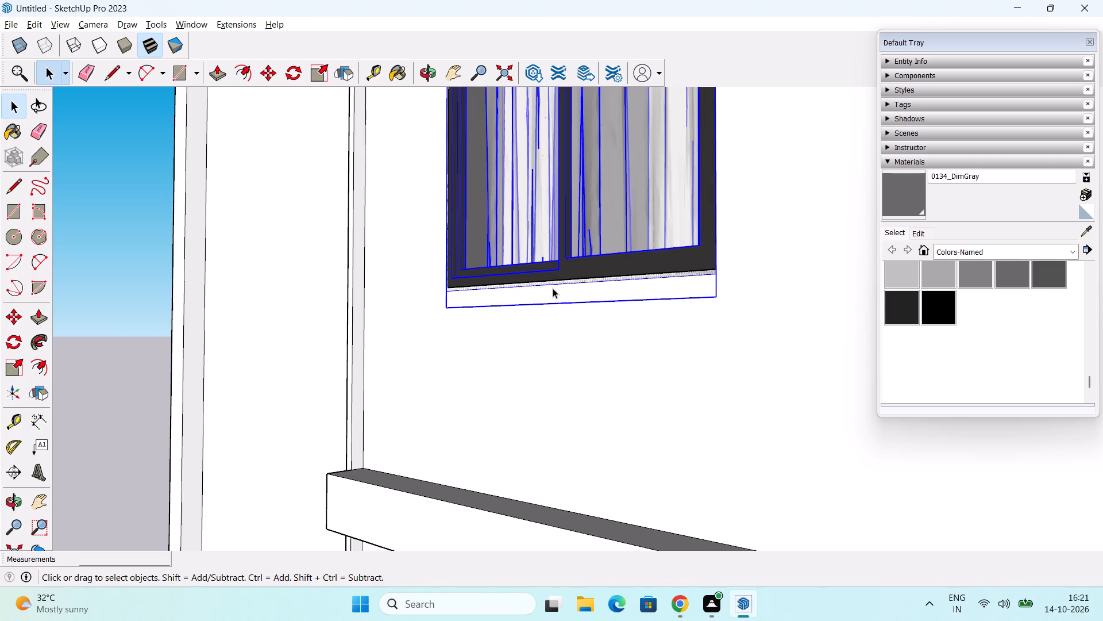
# Move the window about 11/16" so its frame's bottom corner meets the opening's bottom corner, and clear the selection.
pyautogui.moveTo(560, 291); pyautogui.dragTo(585, 329, button='middle')
pyautogui.scroll(5, 607, 288)
pyautogui.click(649, 286)
pyautogui.moveTo(656, 319); pyautogui.dragTo(584, 309, button='middle')
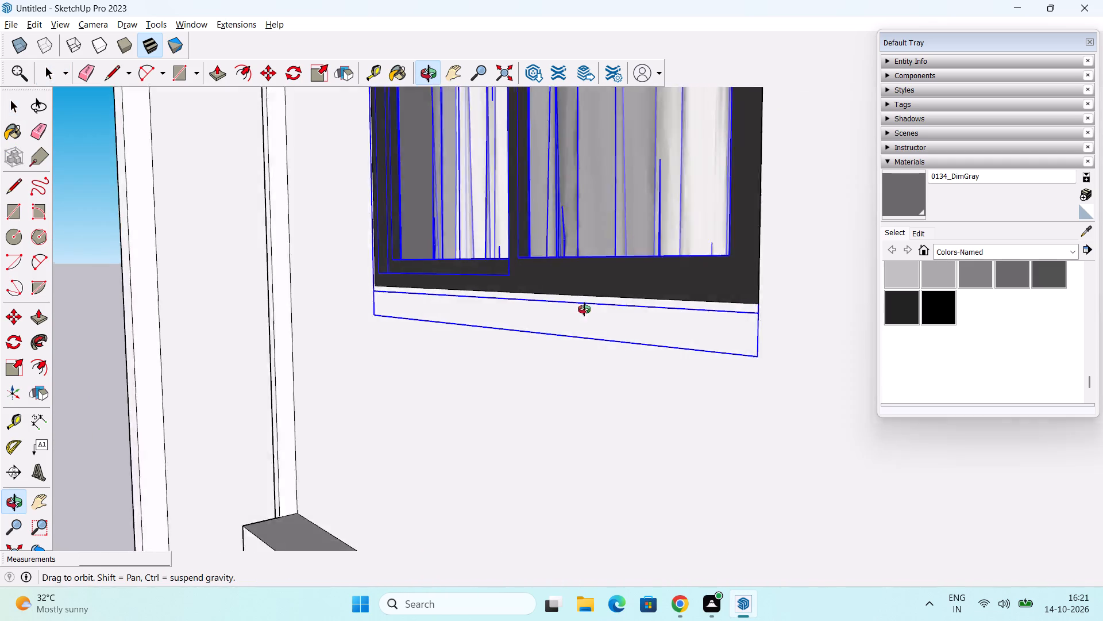
pyautogui.moveTo(584, 309); pyautogui.dragTo(489, 315, button='middle')
pyautogui.scroll(1, 566, 333)
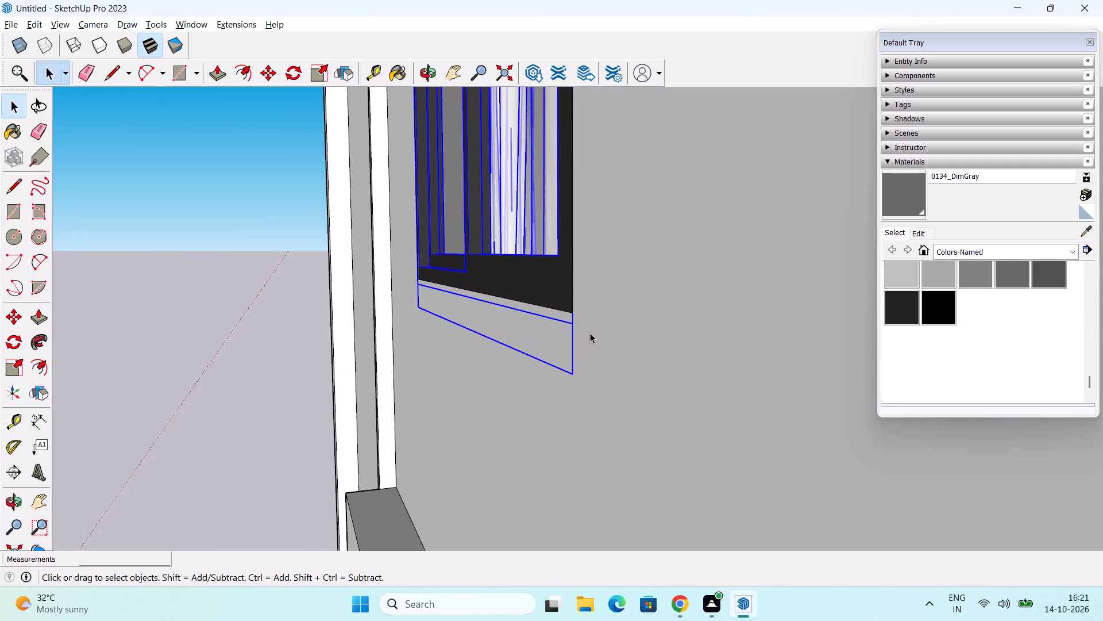
pyautogui.scroll(1, 590, 333)
pyautogui.press('m')
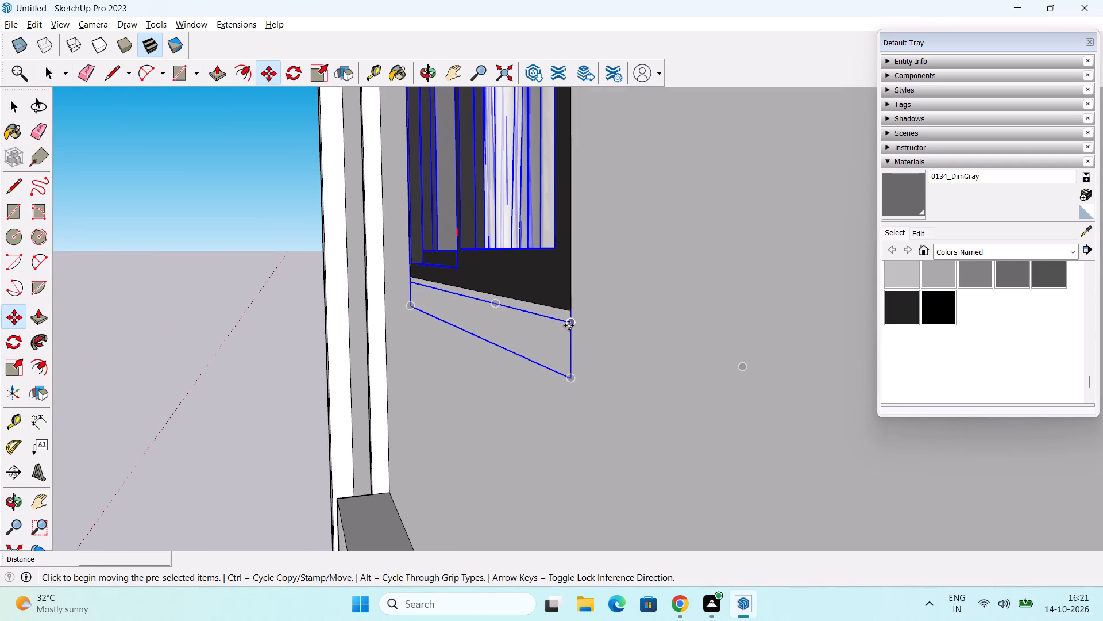
pyautogui.click(569, 325)
pyautogui.click(569, 313)
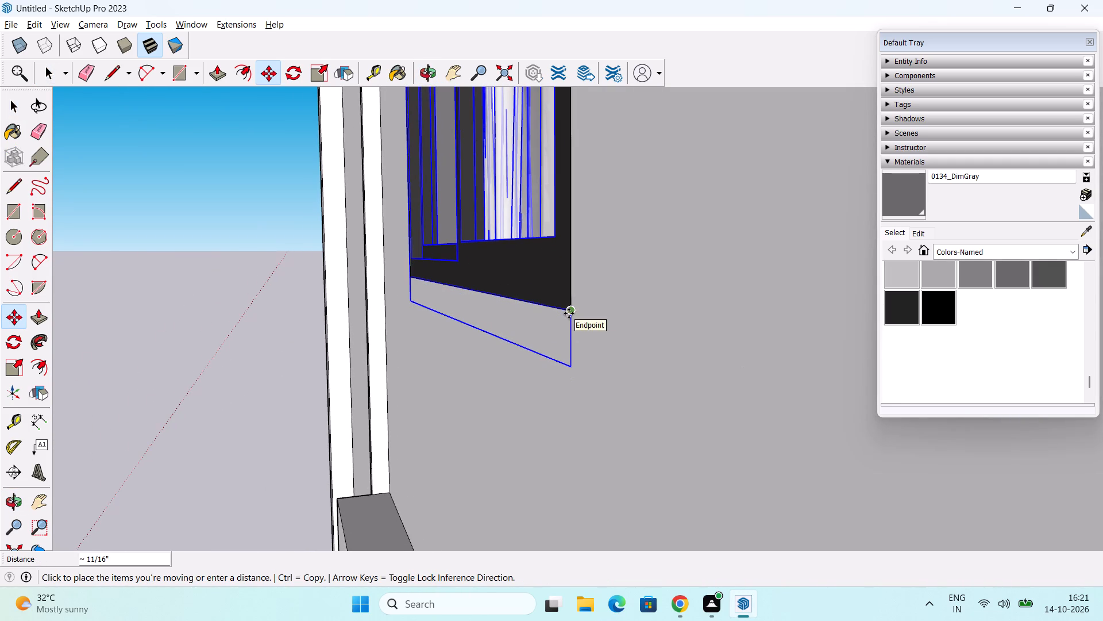
pyautogui.press('space')
pyautogui.click(230, 351)
# Copy the fitted window by its frame's top corner 15' 6 11/16" down to the top corner of the lower lintelled opening.
pyautogui.scroll(-6, 334, 320)
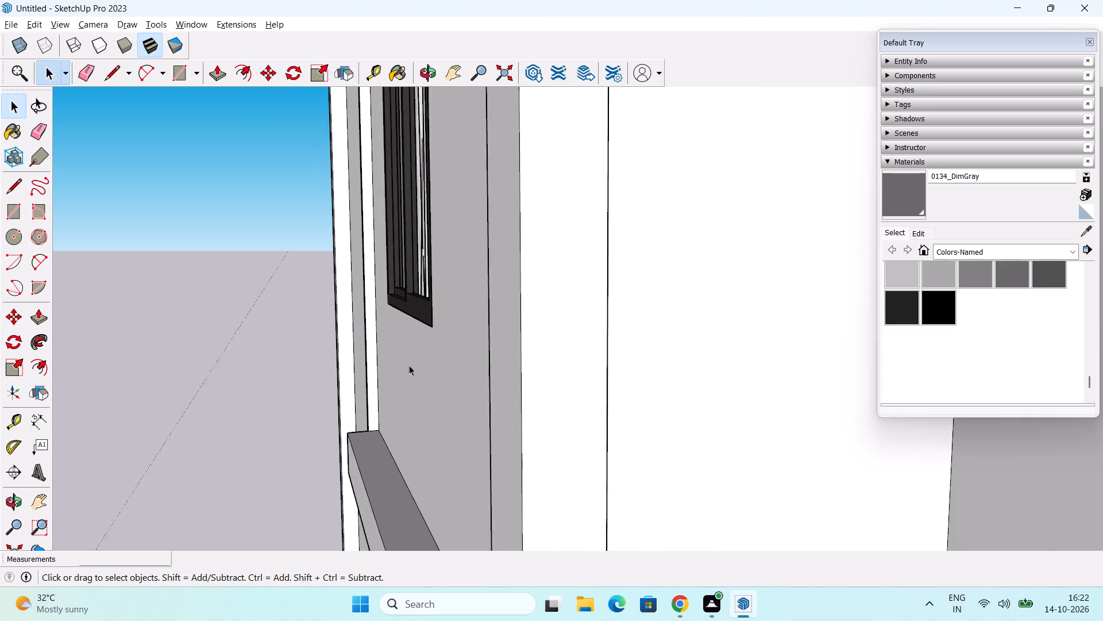
pyautogui.scroll(-1, 409, 365)
pyautogui.moveTo(402, 373); pyautogui.dragTo(735, 328, button='middle')
pyautogui.scroll(-12, 695, 331)
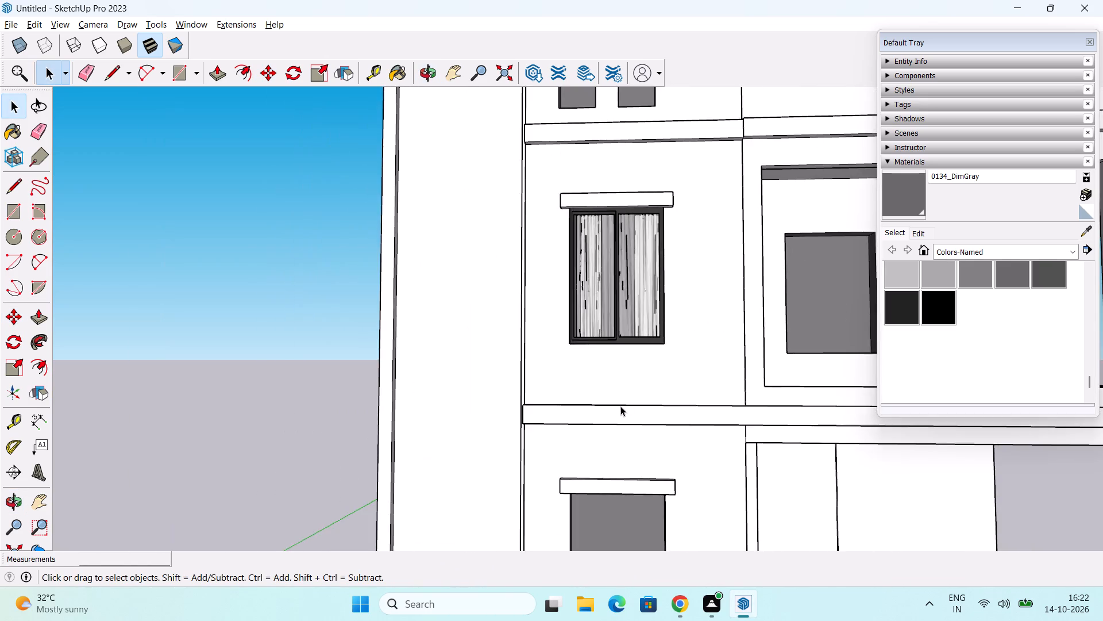
pyautogui.moveTo(588, 405); pyautogui.dragTo(460, 424, button='middle')
pyautogui.click(557, 278)
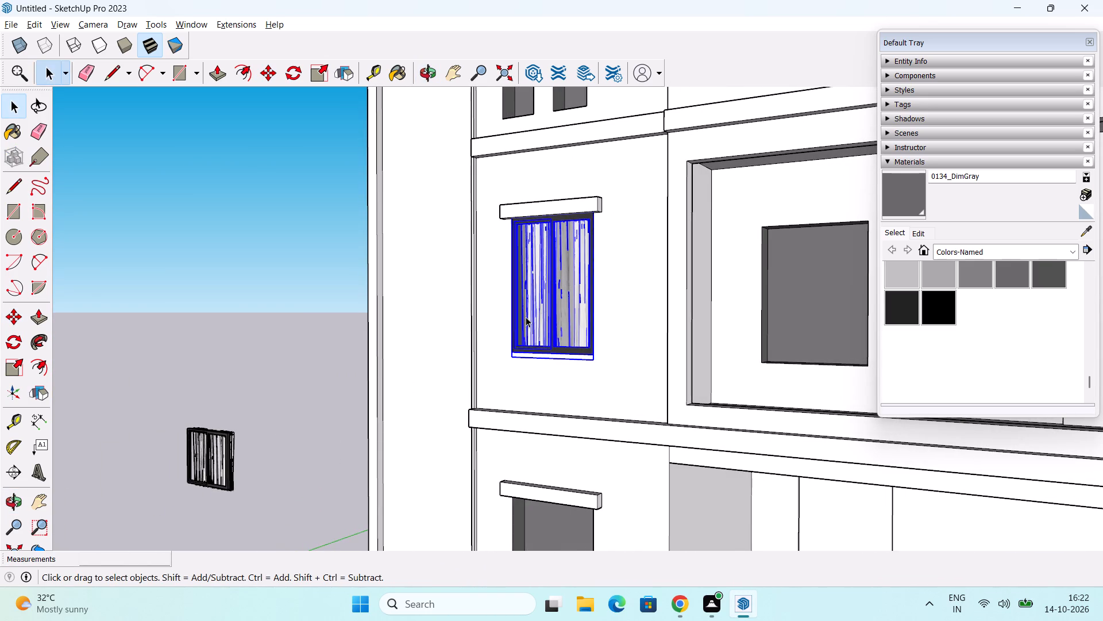
pyautogui.moveTo(524, 354); pyautogui.dragTo(541, 335, button='middle')
pyautogui.scroll(3, 492, 205)
pyautogui.scroll(1, 556, 278)
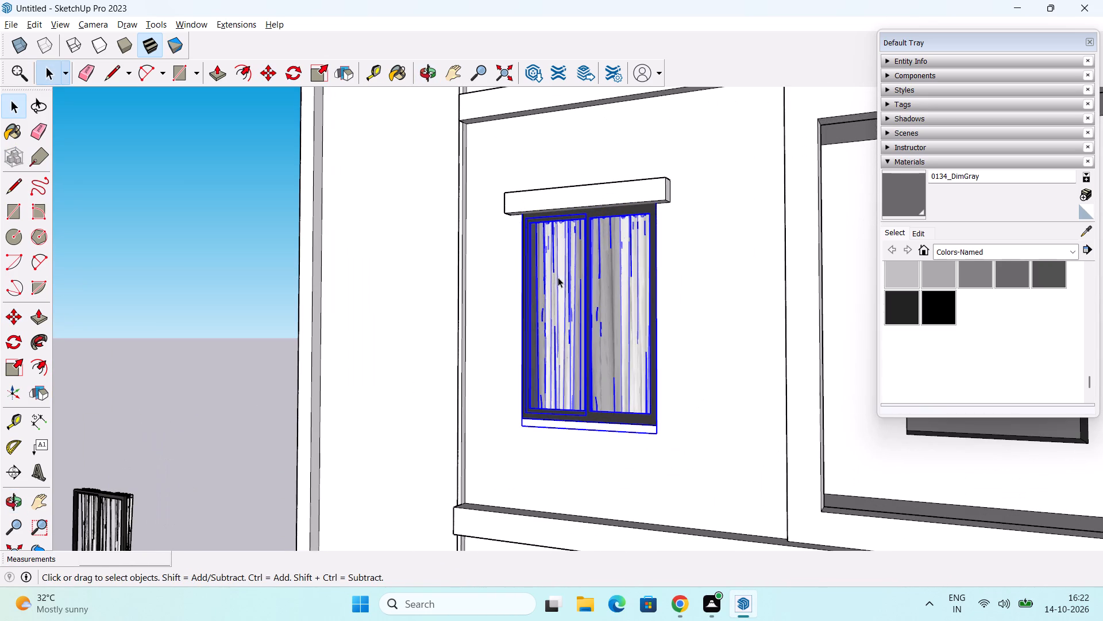
pyautogui.press('m')
pyautogui.scroll(1, 655, 255)
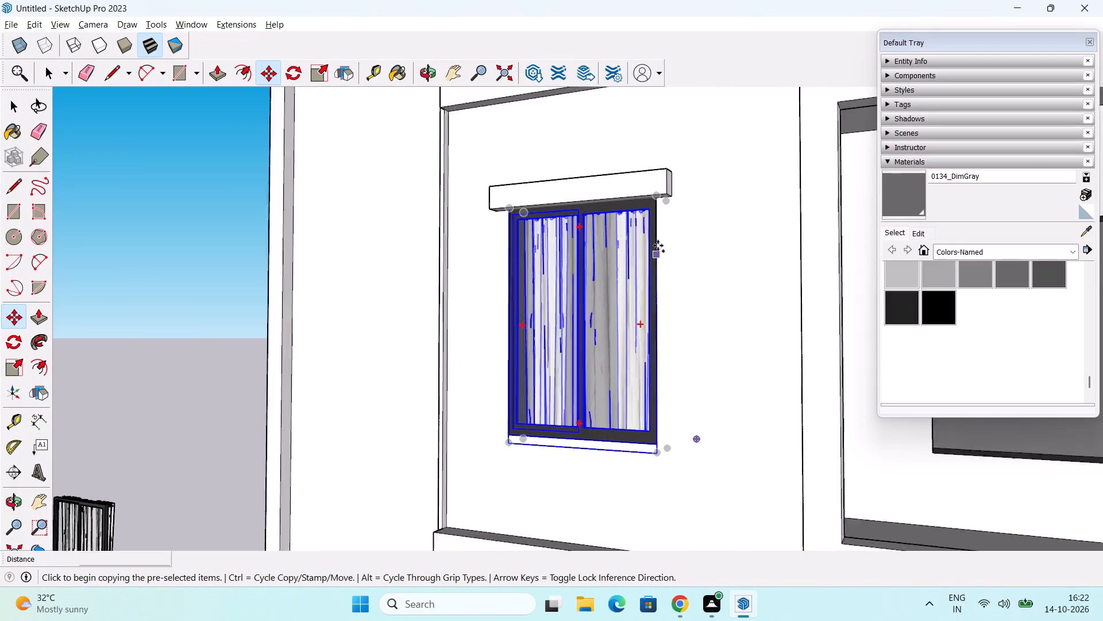
pyautogui.scroll(6, 658, 246)
pyautogui.scroll(2, 639, 202)
pyautogui.moveTo(646, 202); pyautogui.dragTo(711, 179, button='middle')
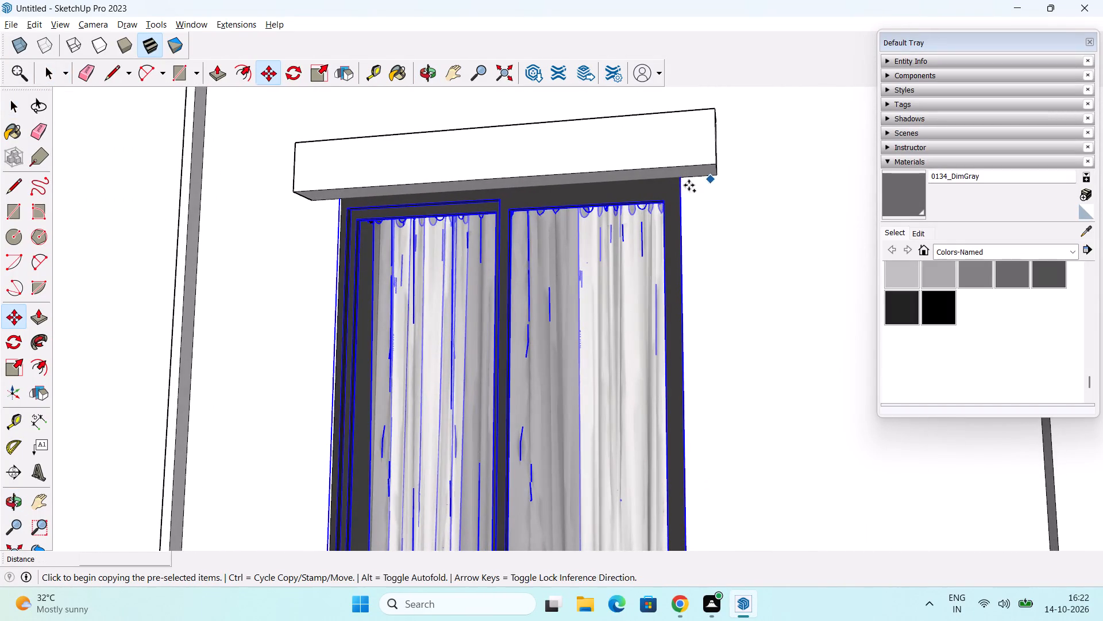
pyautogui.click(680, 177)
pyautogui.scroll(-2, 637, 372)
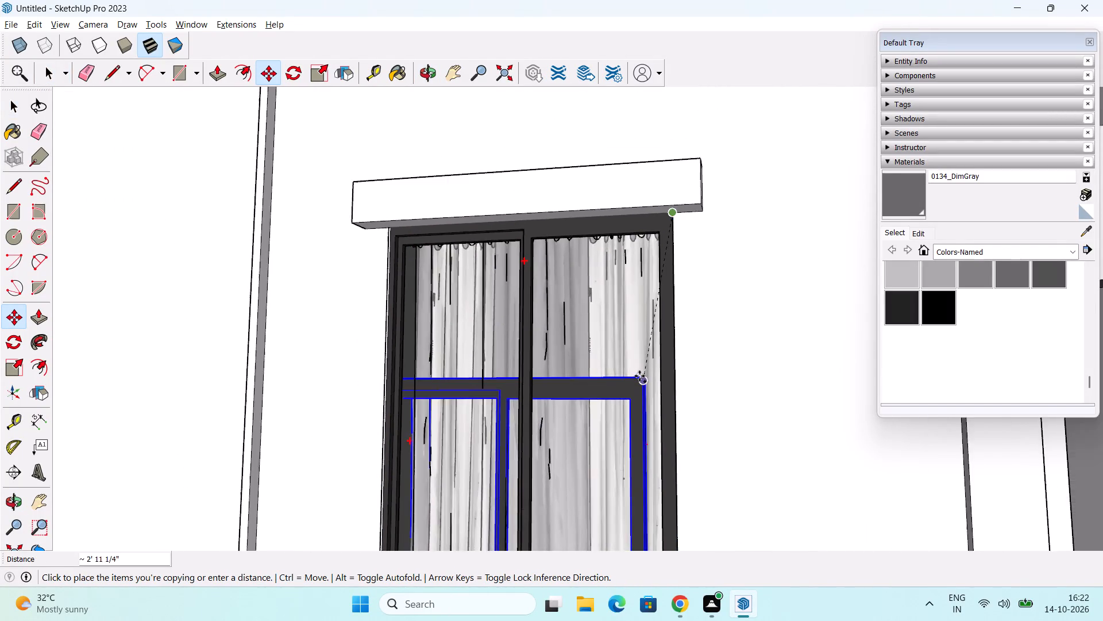
pyautogui.keyDown('shift'); pyautogui.moveTo(639, 372); pyautogui.dragTo(539, 95, button='middle'); pyautogui.keyUp('shift')
pyautogui.scroll(-3, 556, 87)
pyautogui.moveTo(593, 325); pyautogui.dragTo(556, 106, button='middle')
pyautogui.keyDown('shift'); pyautogui.moveTo(513, 425); pyautogui.dragTo(548, 168, button='middle'); pyautogui.keyUp('shift')
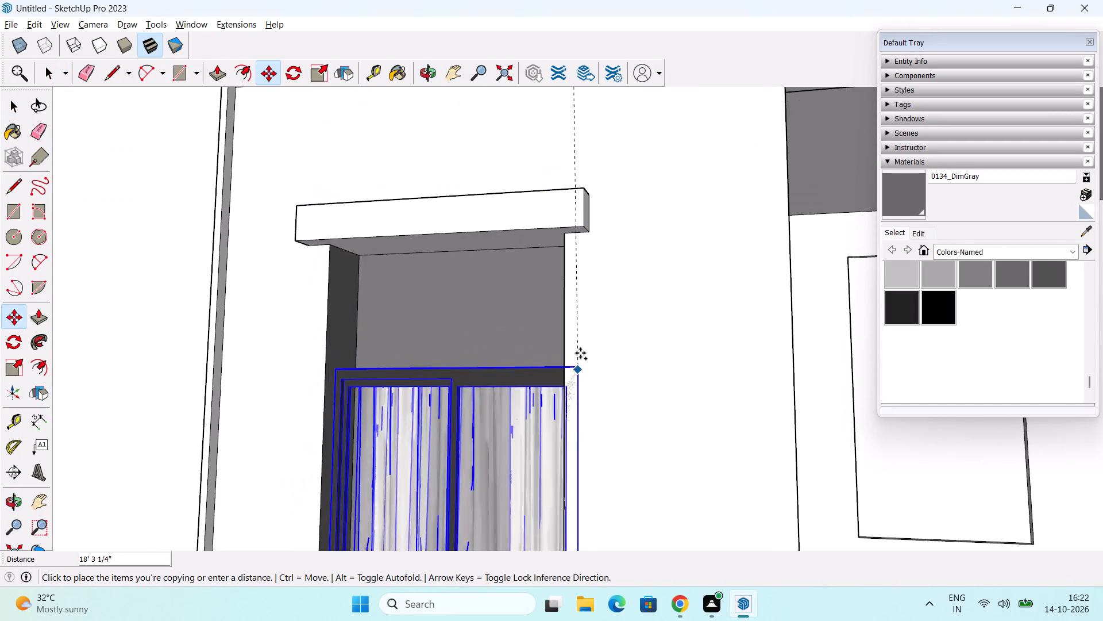
pyautogui.scroll(8, 587, 309)
pyautogui.click(546, 190)
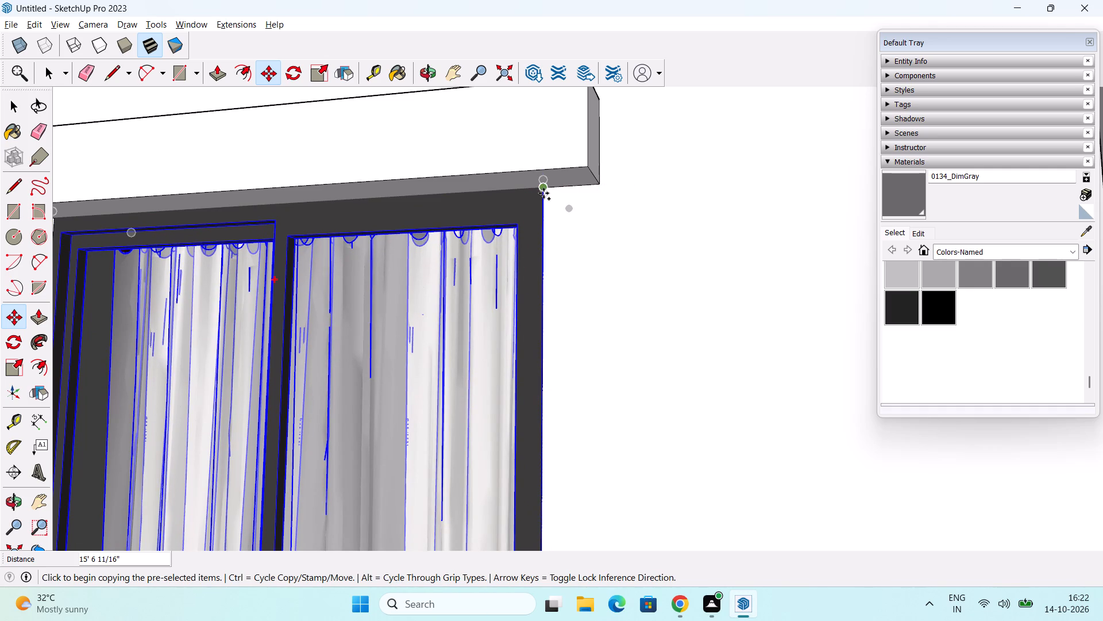
# Copy the fitted window by its frame's top corner about 20' 5" to the top corner of the opening inside the balcony recess.
pyautogui.click(543, 192)
pyautogui.scroll(-14, 691, 139)
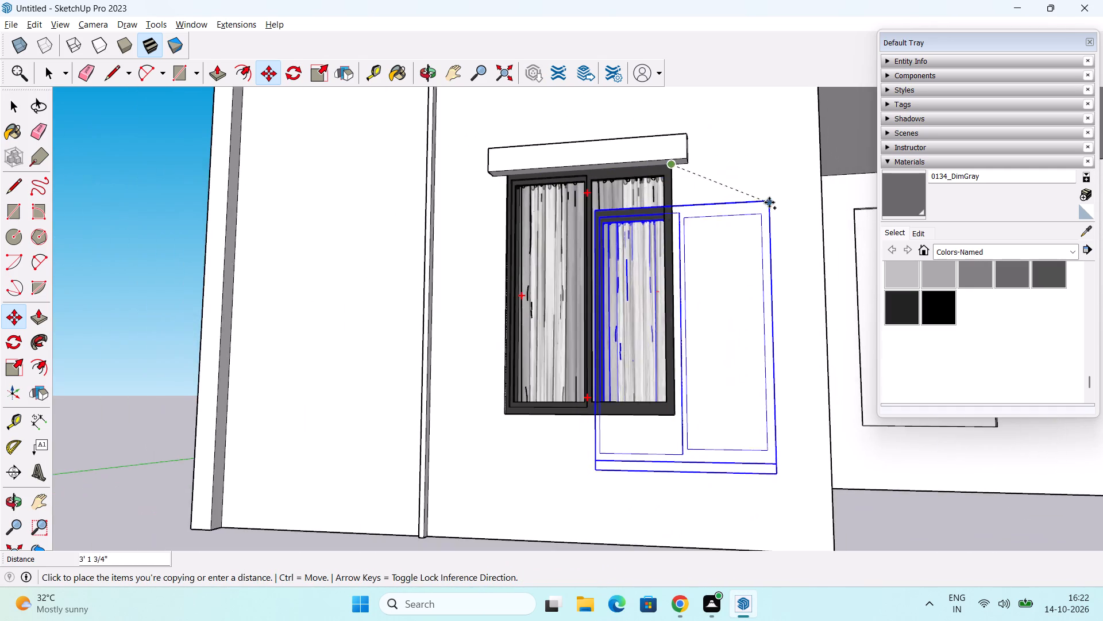
pyautogui.moveTo(762, 202); pyautogui.dragTo(512, 294, button='middle')
pyautogui.moveTo(591, 244); pyautogui.dragTo(406, 387, button='middle')
pyautogui.scroll(-3, 487, 267)
pyautogui.moveTo(545, 186); pyautogui.dragTo(544, 233, button='middle')
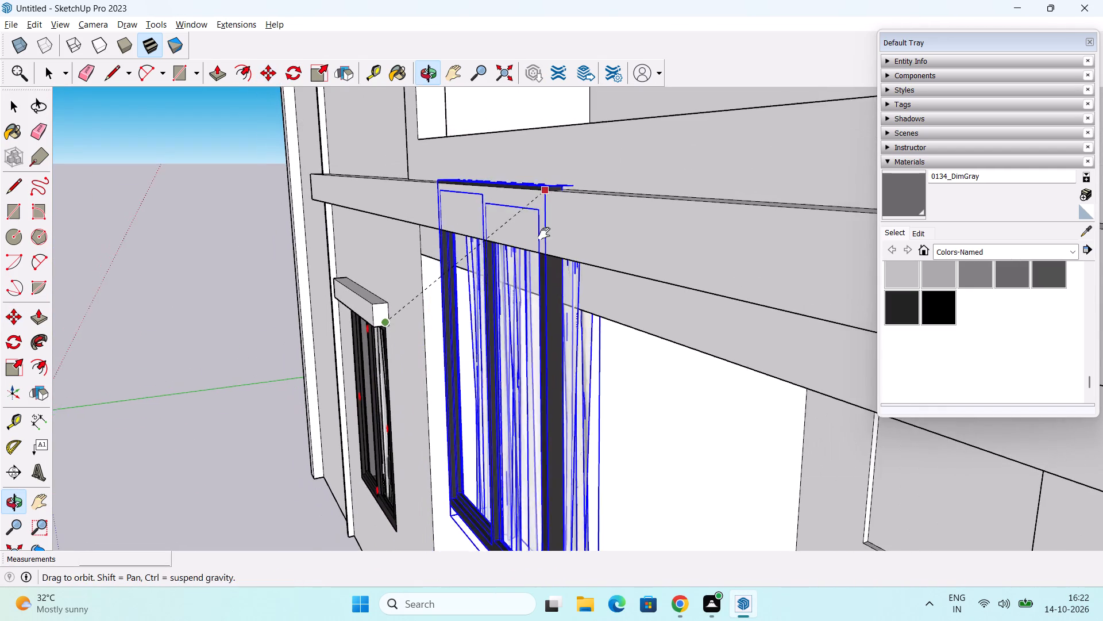
pyautogui.moveTo(544, 233); pyautogui.dragTo(542, 417, button='middle')
pyautogui.moveTo(541, 287); pyautogui.dragTo(607, 177, button='middle')
pyautogui.moveTo(615, 166); pyautogui.dragTo(622, 471, button='middle')
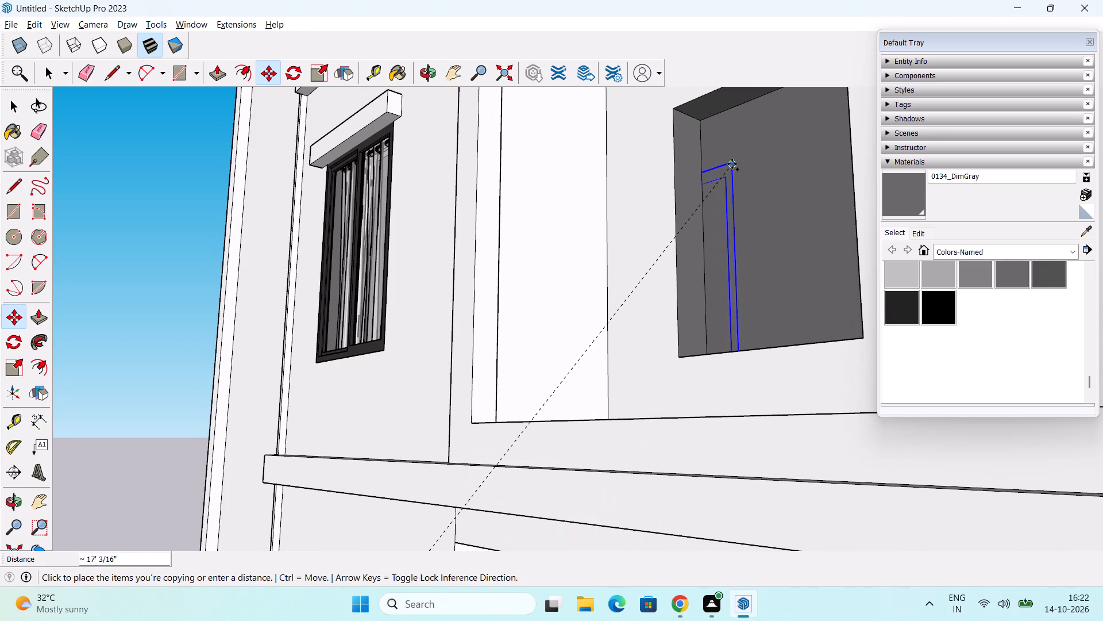
pyautogui.moveTo(732, 164); pyautogui.dragTo(582, 373, button='middle')
pyautogui.moveTo(599, 369); pyautogui.dragTo(637, 287, button='middle')
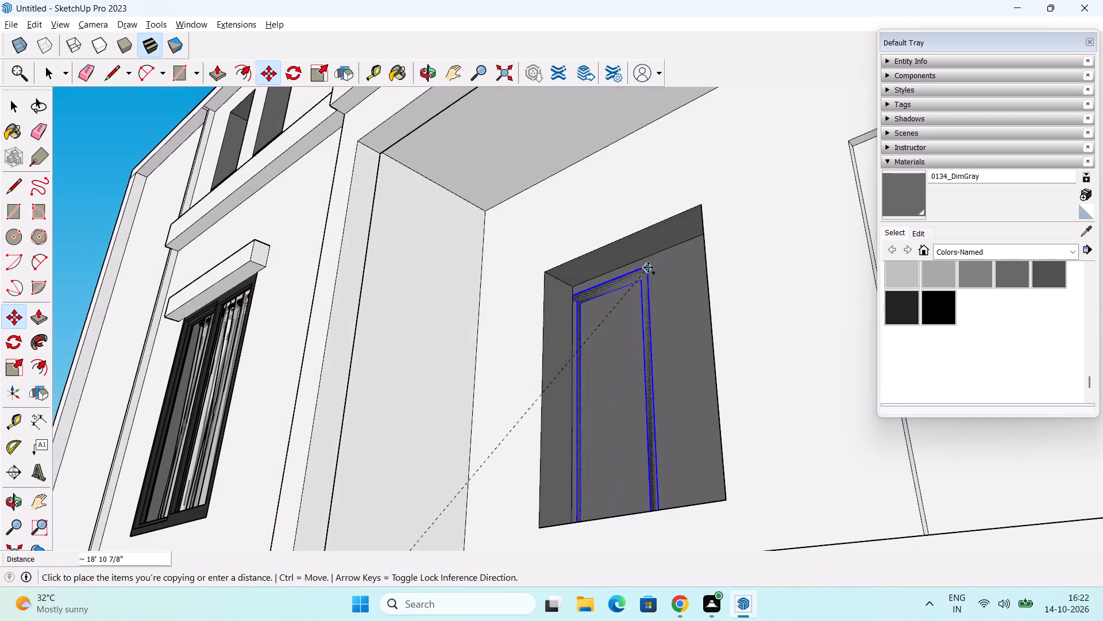
pyautogui.moveTo(648, 267); pyautogui.dragTo(700, 299, button='middle')
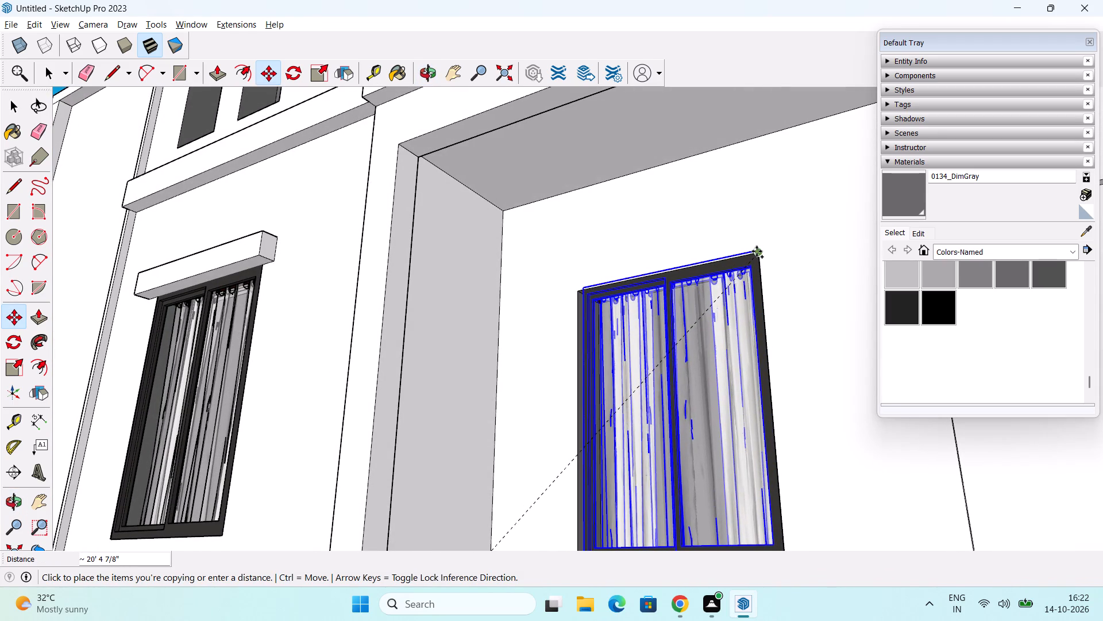
pyautogui.click(757, 251)
# Scale the balcony window slightly wider along the red axis until its frame meets the opening's side edge.
pyautogui.moveTo(652, 324); pyautogui.dragTo(676, 333, button='middle')
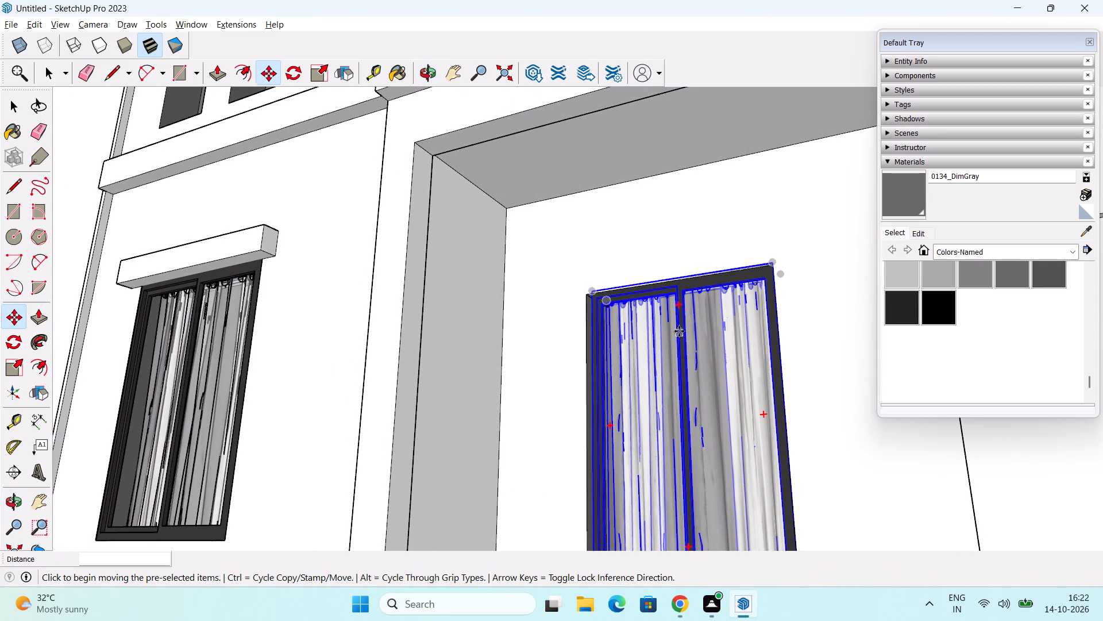
pyautogui.moveTo(602, 385); pyautogui.dragTo(668, 420, button='middle')
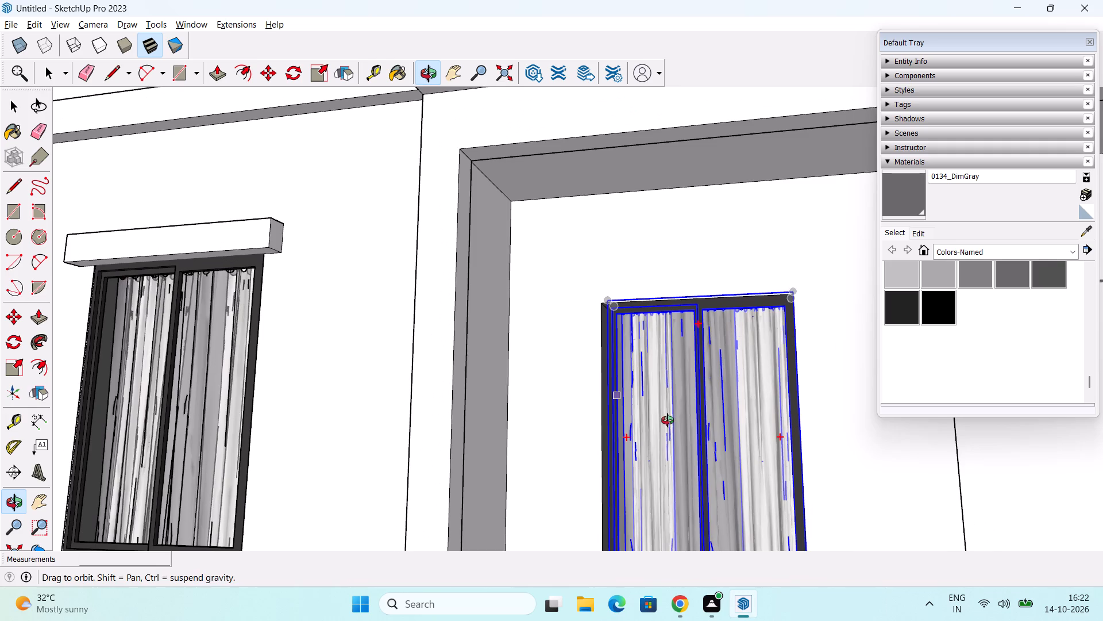
pyautogui.moveTo(668, 420); pyautogui.dragTo(661, 420, button='middle')
pyautogui.click(10, 369)
pyautogui.moveTo(529, 396); pyautogui.dragTo(591, 406, button='middle')
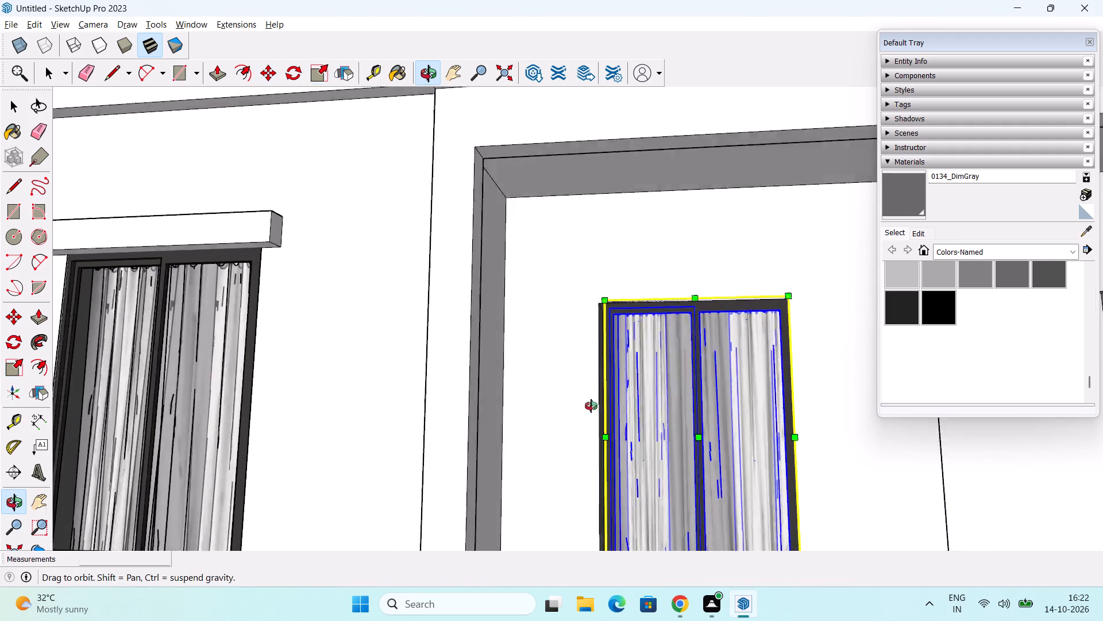
pyautogui.moveTo(591, 406); pyautogui.dragTo(613, 437, button='middle')
pyautogui.scroll(10, 613, 446)
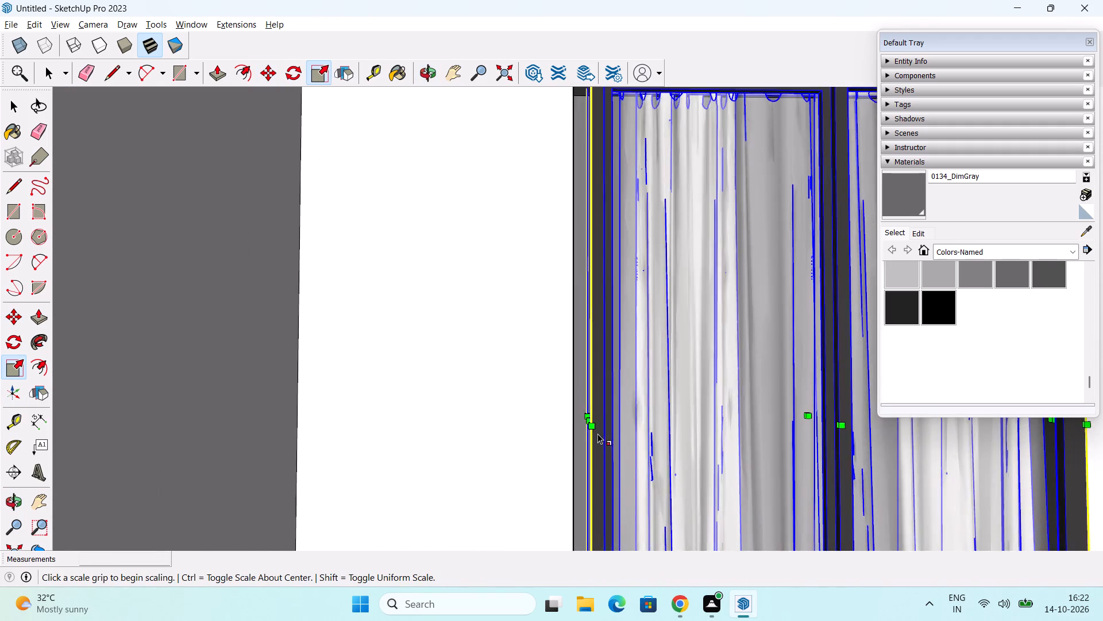
pyautogui.moveTo(595, 432); pyautogui.dragTo(638, 471, button='middle')
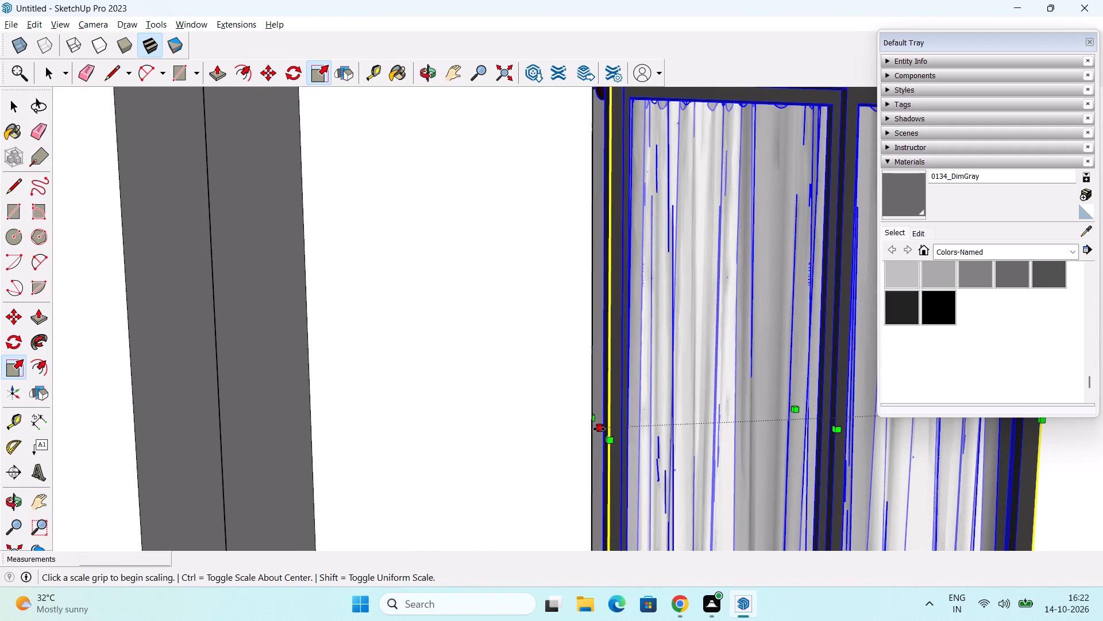
pyautogui.moveTo(599, 429); pyautogui.dragTo(588, 430)
# Move the balcony window up 2 3/16" so its frame's bottom corner meets the opening's bottom corner.
pyautogui.scroll(-6, 601, 402)
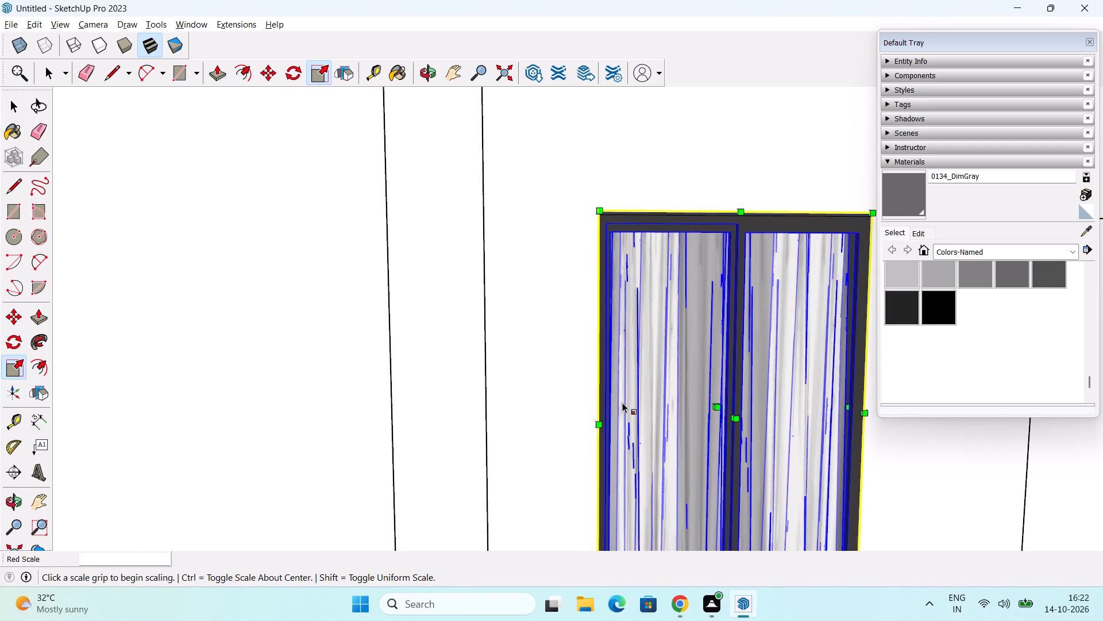
pyautogui.keyDown('shift'); pyautogui.moveTo(614, 417); pyautogui.dragTo(547, 219, button='middle'); pyautogui.keyUp('shift')
pyautogui.moveTo(566, 432); pyautogui.dragTo(501, 450, button='middle')
pyautogui.moveTo(566, 458); pyautogui.dragTo(508, 472, button='middle')
pyautogui.moveTo(597, 459); pyautogui.dragTo(566, 458, button='middle')
pyautogui.scroll(1, 619, 445)
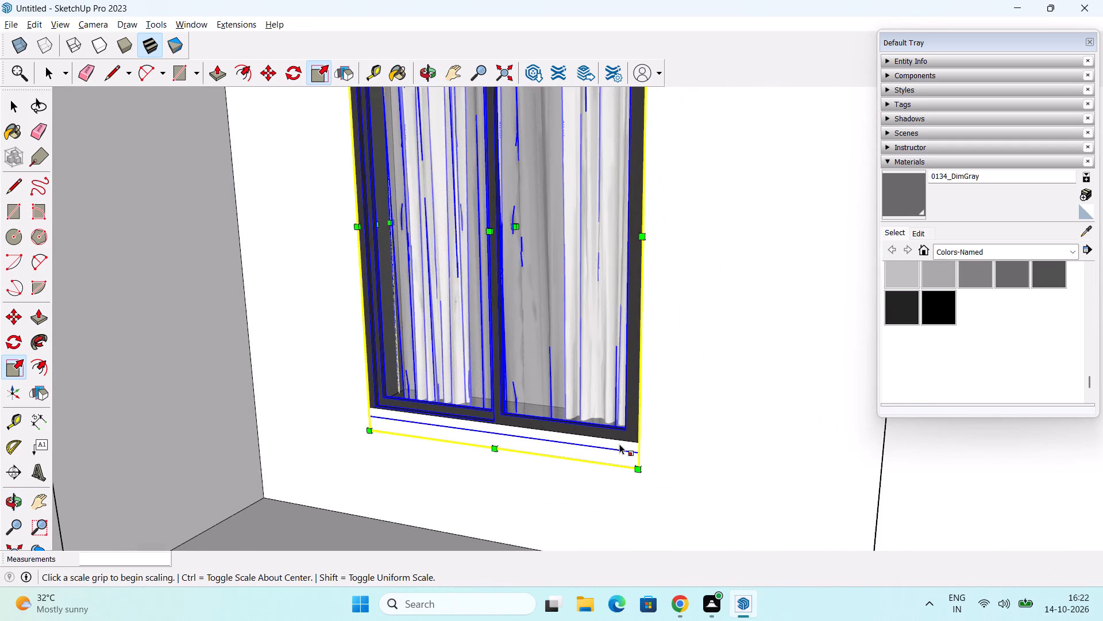
pyautogui.press('space')
pyautogui.click(299, 423)
pyautogui.scroll(2, 579, 461)
pyautogui.moveTo(571, 461); pyautogui.dragTo(534, 457, button='middle')
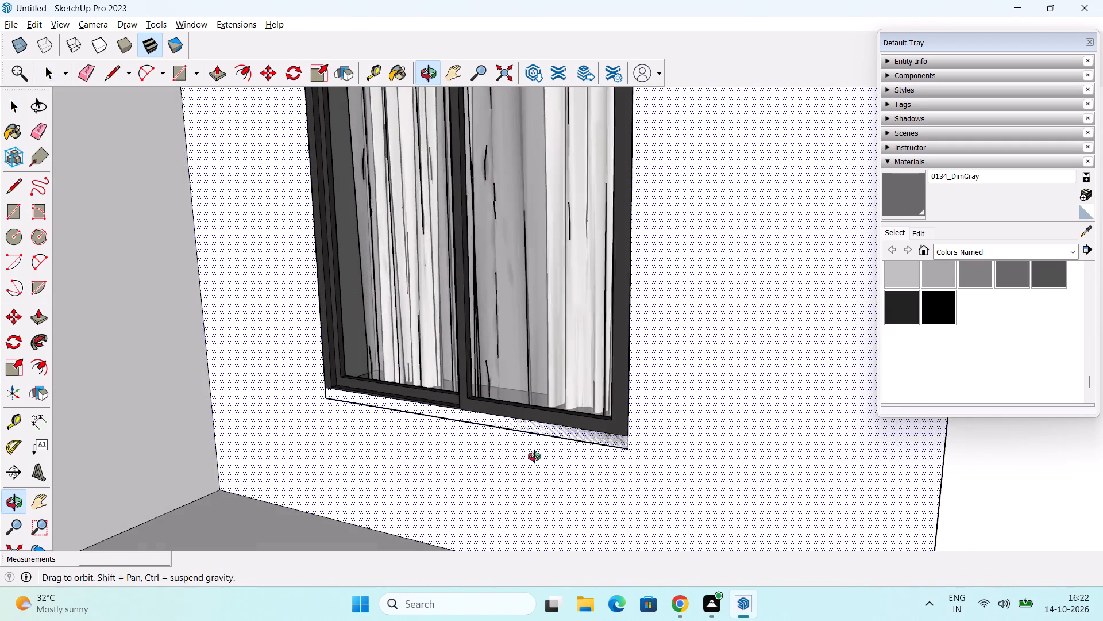
pyautogui.moveTo(534, 457); pyautogui.dragTo(531, 463, button='middle')
pyautogui.press('m')
pyautogui.press('space')
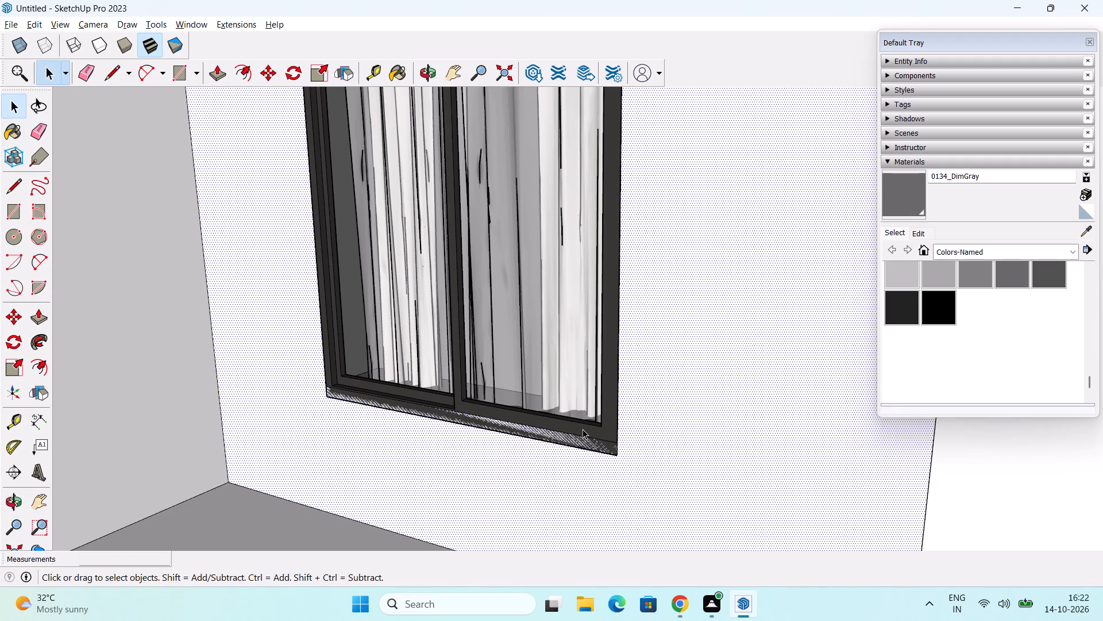
pyautogui.click(585, 430)
pyautogui.press('m')
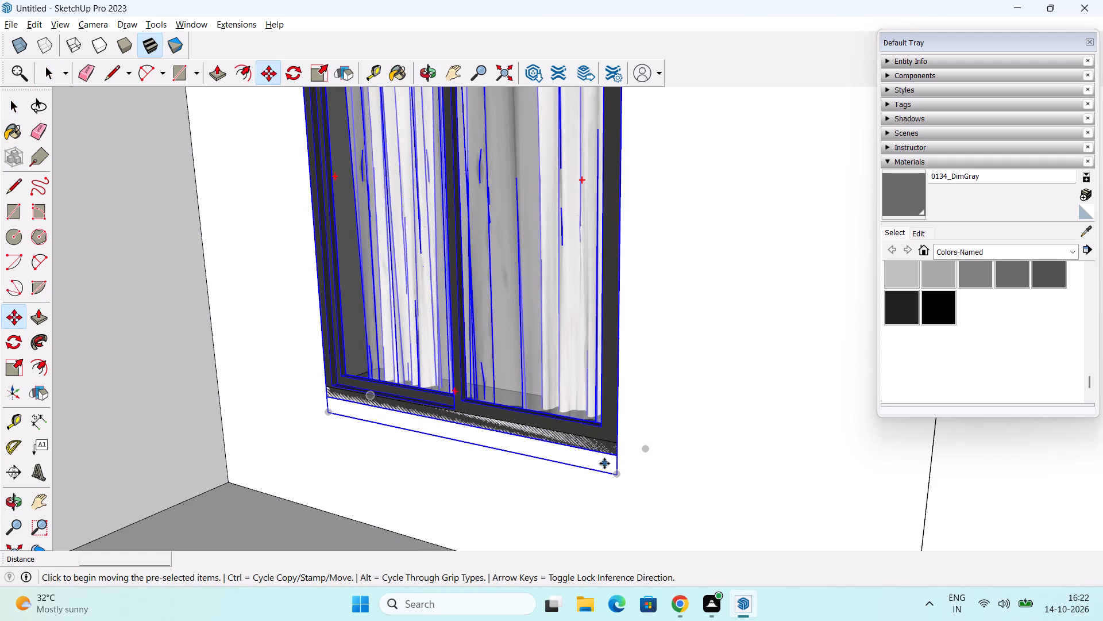
pyautogui.click(616, 455)
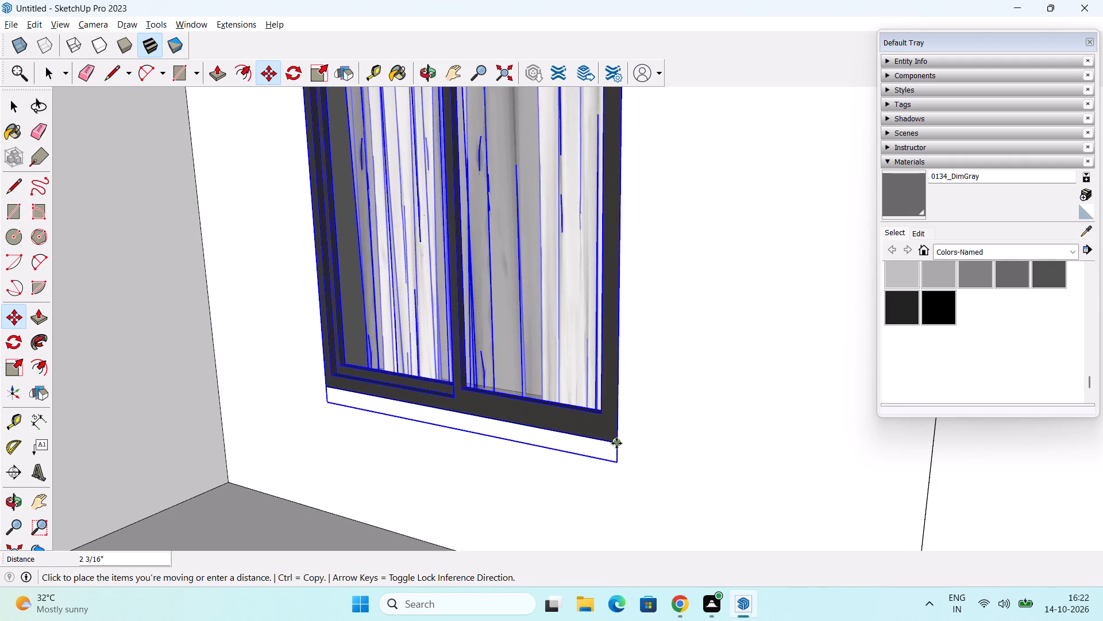
pyautogui.click(616, 443)
# Scale the balcony window shorter along the blue axis to fit the opening's top edge, and clear the selection.
pyautogui.scroll(-10, 590, 443)
pyautogui.moveTo(553, 435); pyautogui.dragTo(560, 431, button='middle')
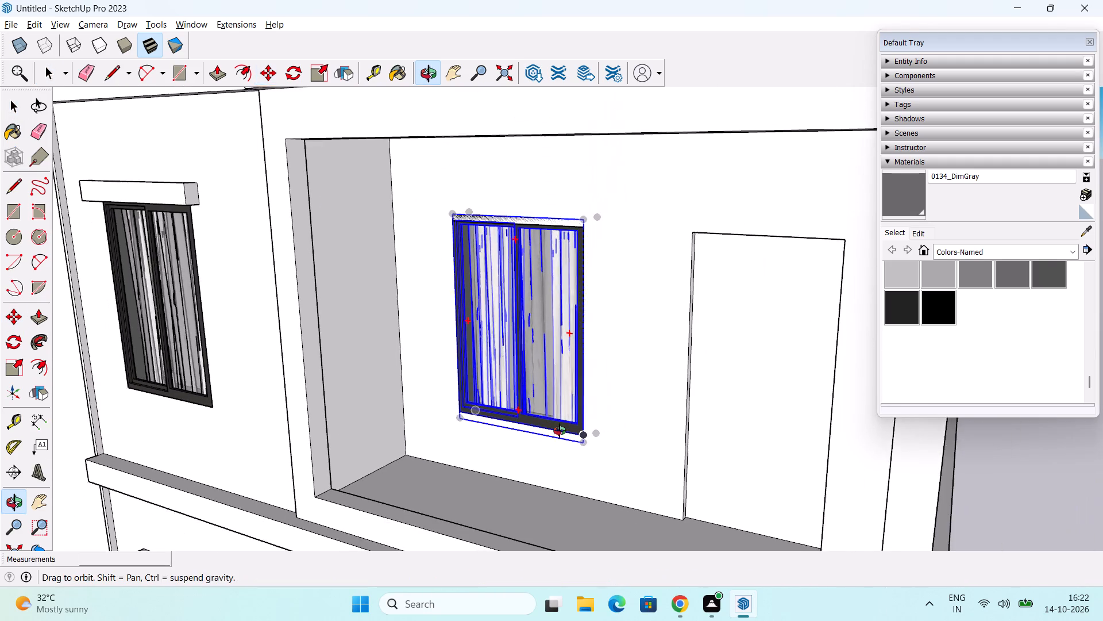
pyautogui.moveTo(560, 431); pyautogui.dragTo(564, 425, button='middle')
pyautogui.scroll(-2, 567, 417)
pyautogui.moveTo(568, 409); pyautogui.dragTo(564, 404, button='middle')
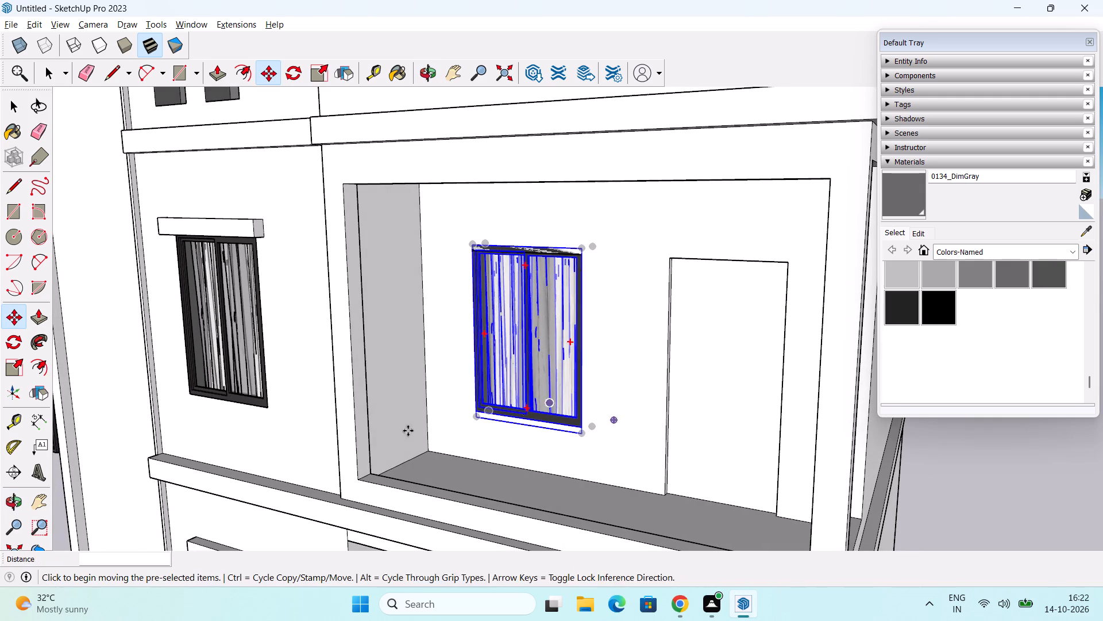
pyautogui.click(10, 375)
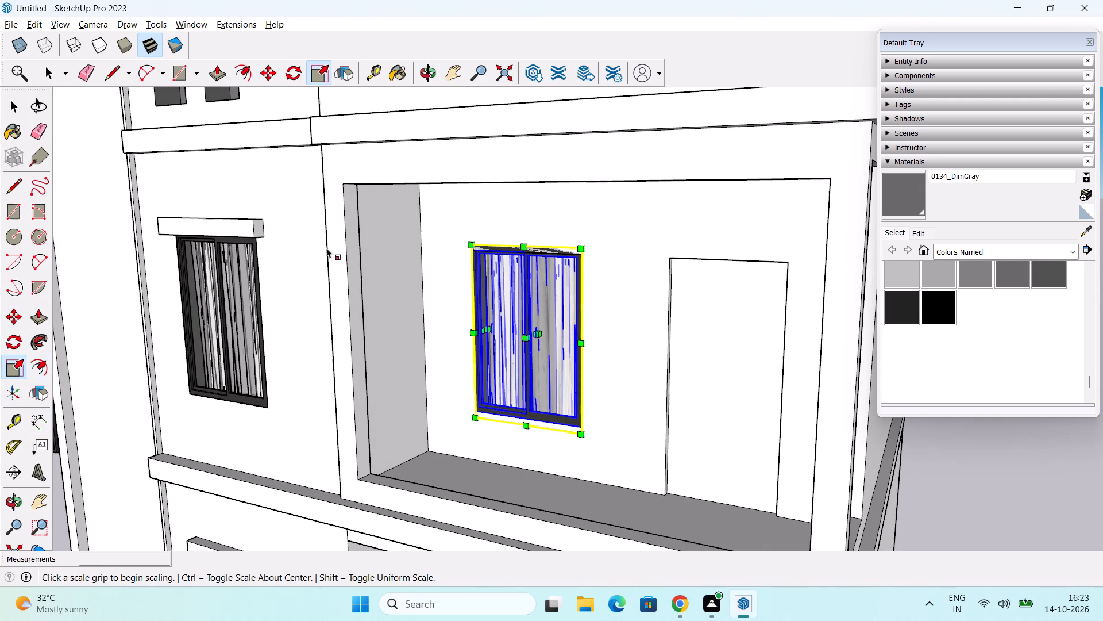
pyautogui.scroll(4, 531, 260)
pyautogui.moveTo(506, 265); pyautogui.dragTo(493, 194, button='middle')
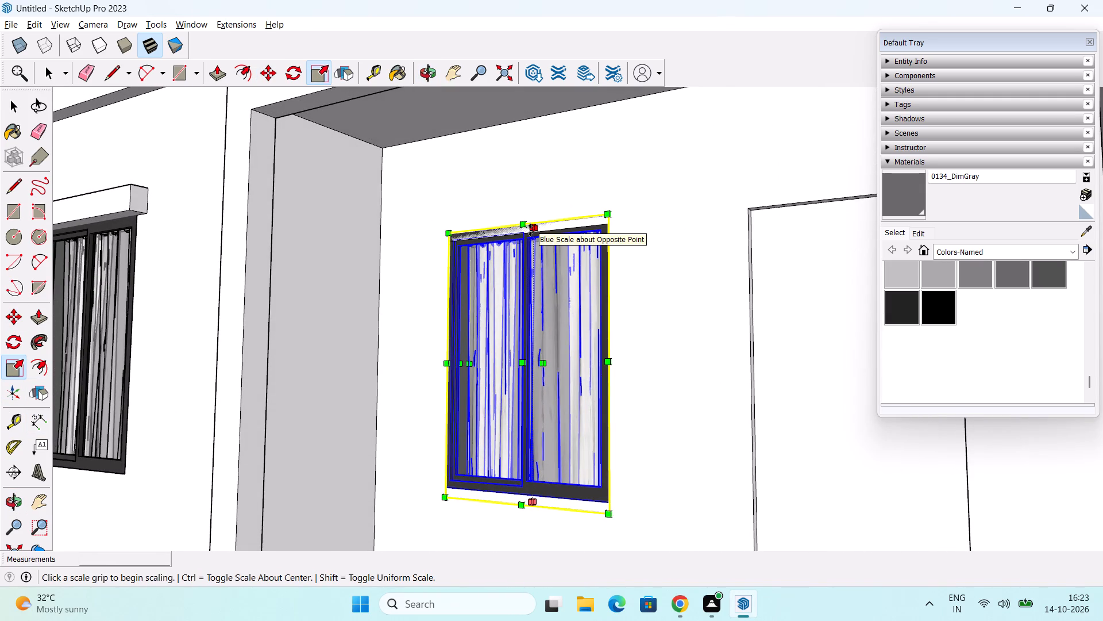
pyautogui.moveTo(530, 230); pyautogui.dragTo(532, 236)
pyautogui.scroll(-6, 545, 251)
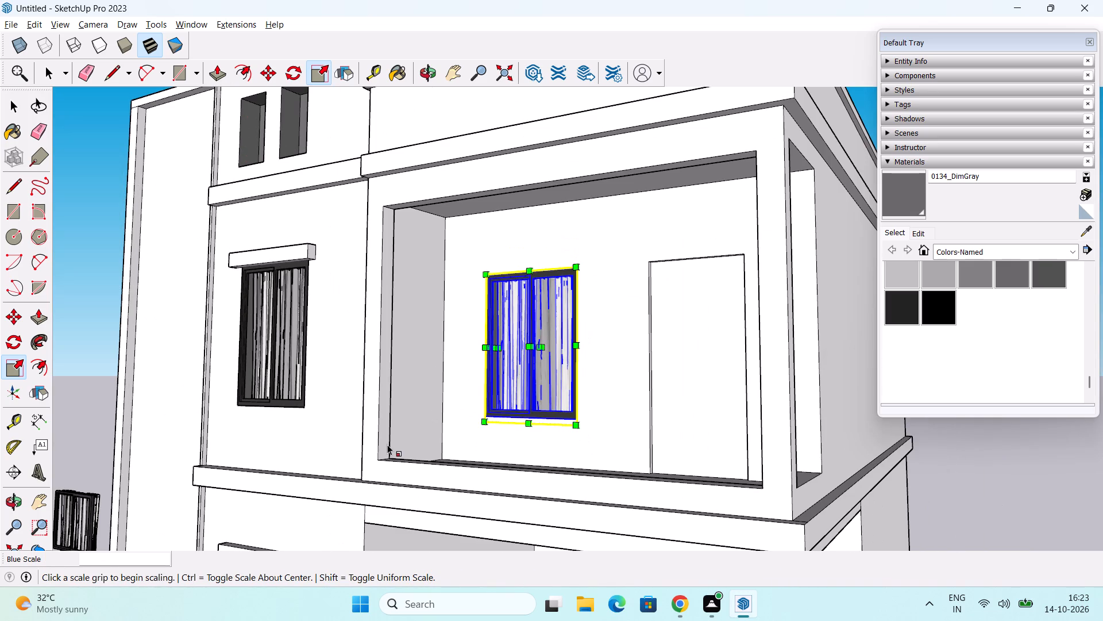
pyautogui.moveTo(387, 444); pyautogui.dragTo(569, 171, button='middle')
pyautogui.scroll(-2, 539, 328)
pyautogui.moveTo(623, 246); pyautogui.dragTo(611, 459, button='middle')
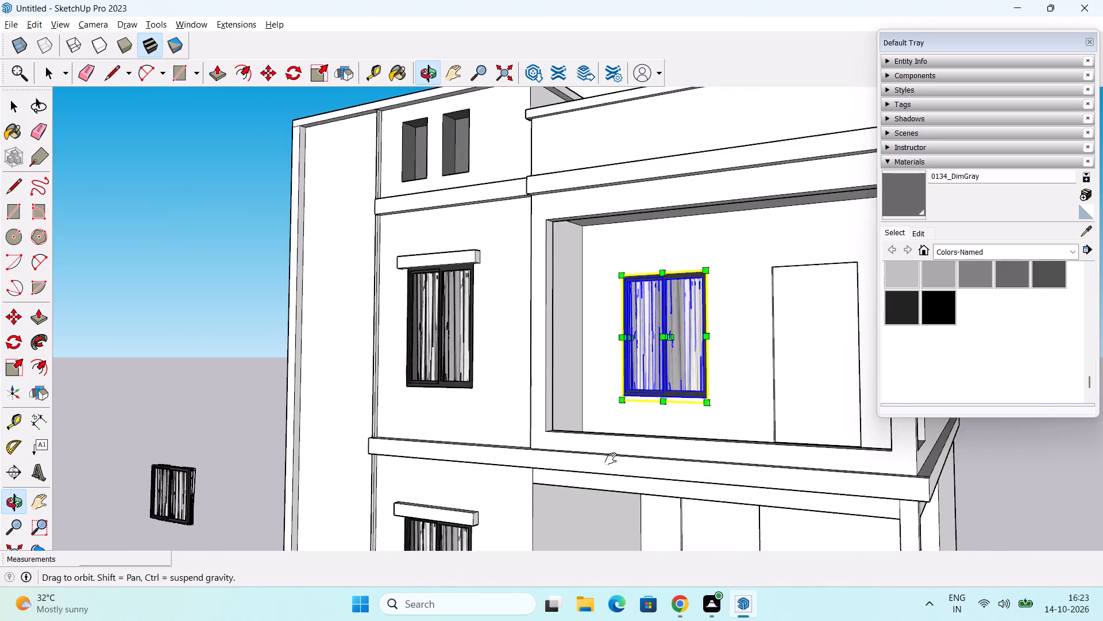
pyautogui.moveTo(611, 459); pyautogui.dragTo(609, 464, button='middle')
pyautogui.press('space')
pyautogui.click(223, 381)
# Scale the spare curtained window standing outside the house narrower along the red axis to about 0.68.
pyautogui.scroll(-1, 452, 385)
pyautogui.moveTo(508, 404); pyautogui.dragTo(613, 369, button='middle')
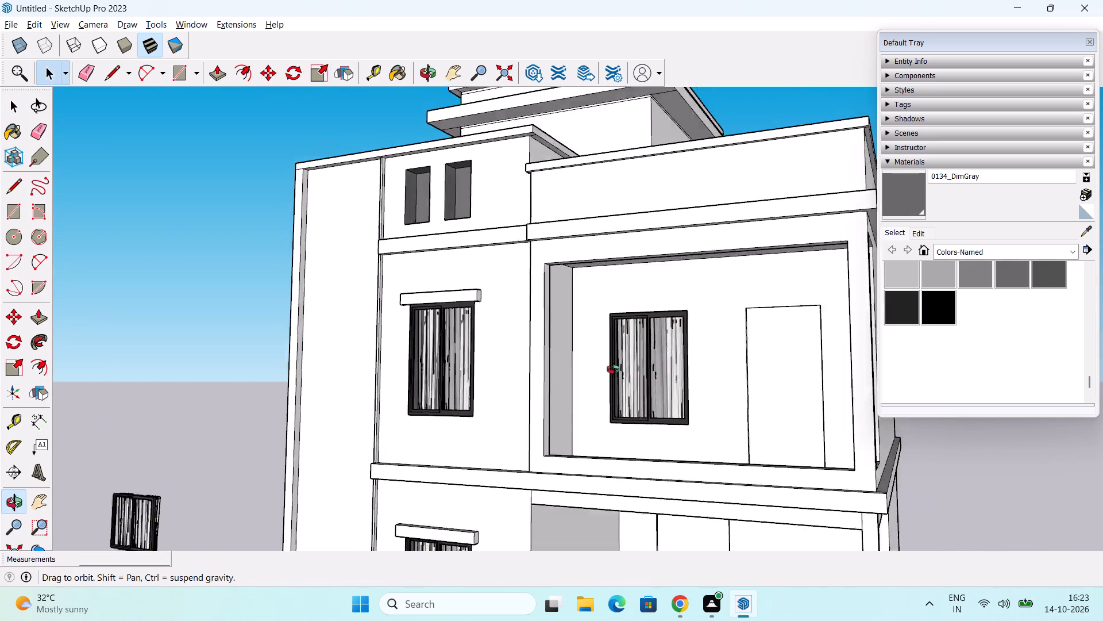
pyautogui.moveTo(613, 369); pyautogui.dragTo(602, 425, button='middle')
pyautogui.scroll(-1, 557, 448)
pyautogui.keyDown('shift'); pyautogui.moveTo(495, 473); pyautogui.dragTo(602, 283, button='middle'); pyautogui.keyUp('shift')
pyautogui.moveTo(240, 489); pyautogui.dragTo(506, 379, button='middle')
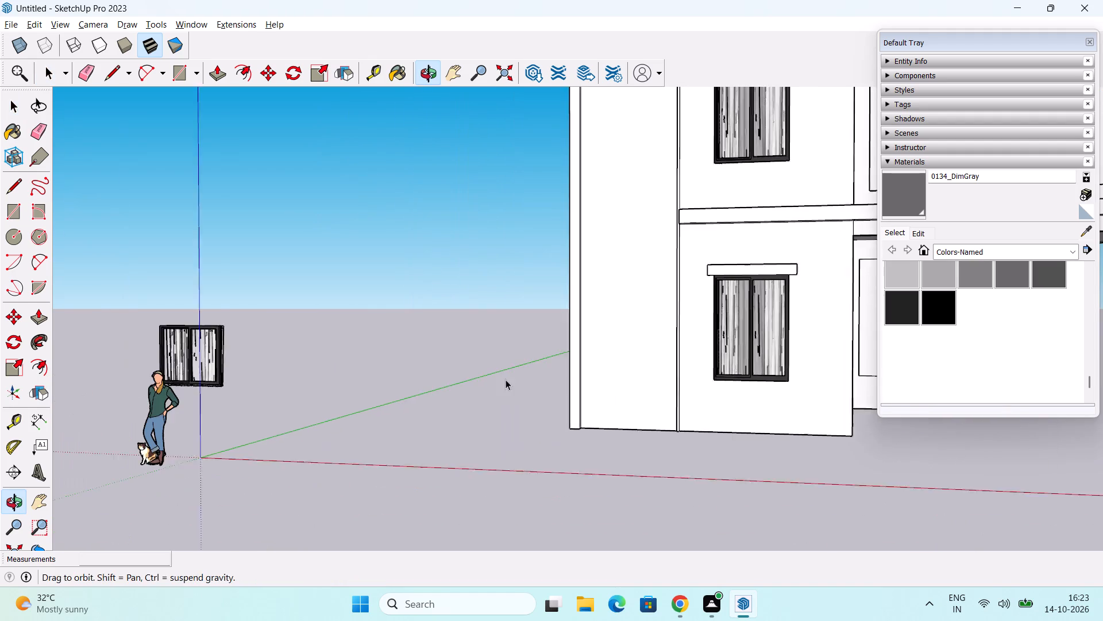
pyautogui.moveTo(506, 379); pyautogui.dragTo(505, 379, button='middle')
pyautogui.moveTo(194, 421); pyautogui.dragTo(373, 505, button='middle')
pyautogui.scroll(-3, 212, 412)
pyautogui.moveTo(407, 388); pyautogui.dragTo(254, 389, button='middle')
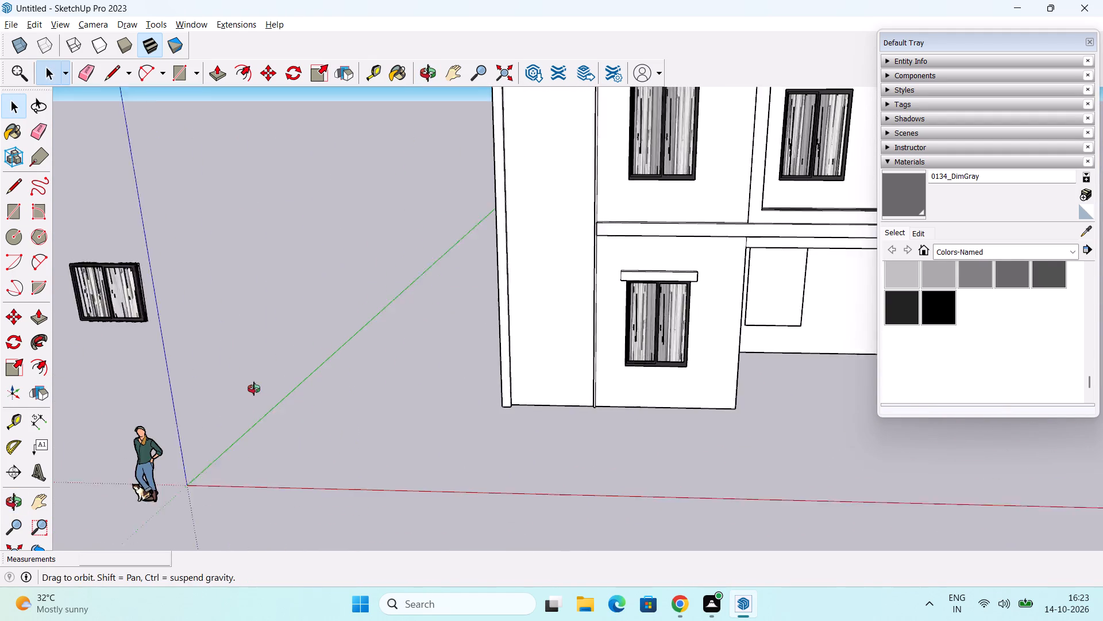
pyautogui.moveTo(254, 389); pyautogui.dragTo(244, 391, button='middle')
pyautogui.click(170, 292)
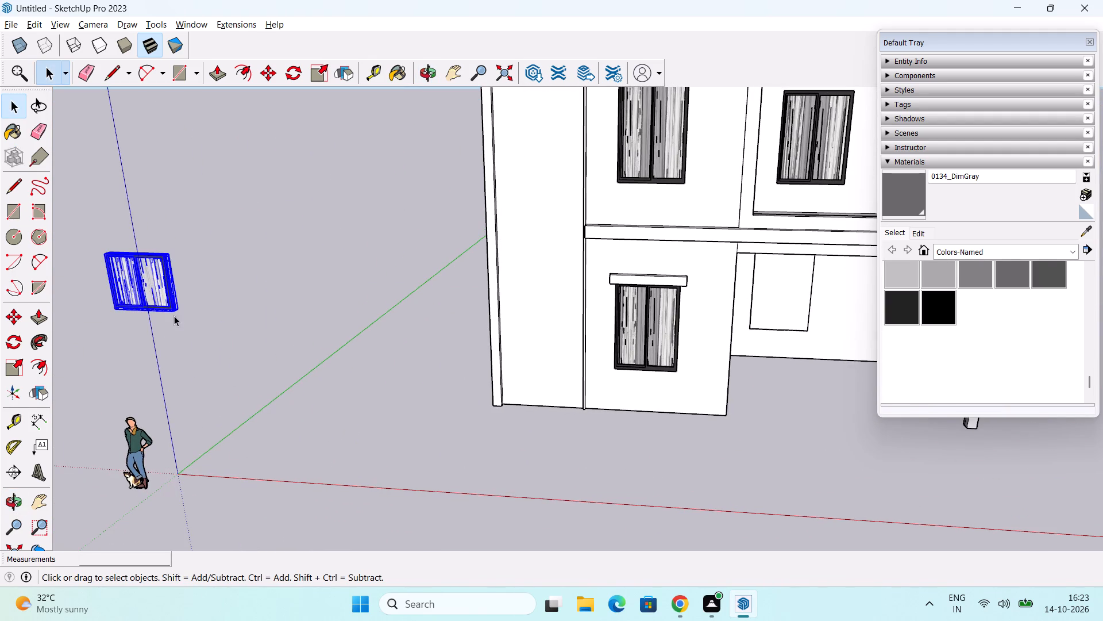
pyautogui.moveTo(108, 369); pyautogui.dragTo(244, 375, button='middle')
pyautogui.click(17, 373)
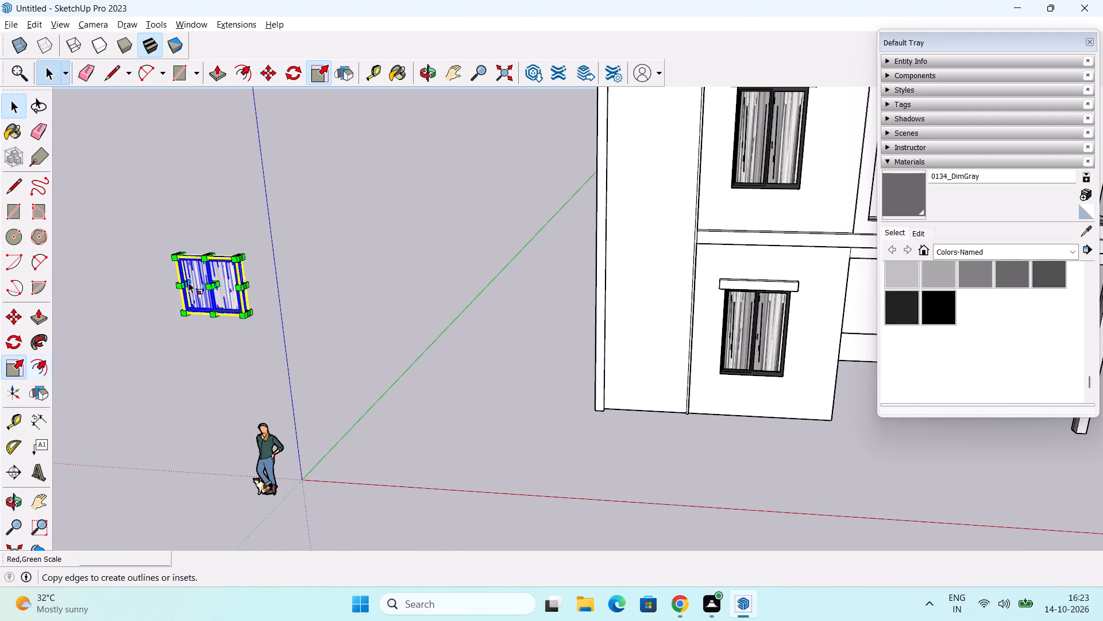
pyautogui.moveTo(227, 266); pyautogui.dragTo(361, 267, button='middle')
pyautogui.moveTo(123, 363); pyautogui.dragTo(480, 270, button='middle')
pyautogui.scroll(-1, 406, 300)
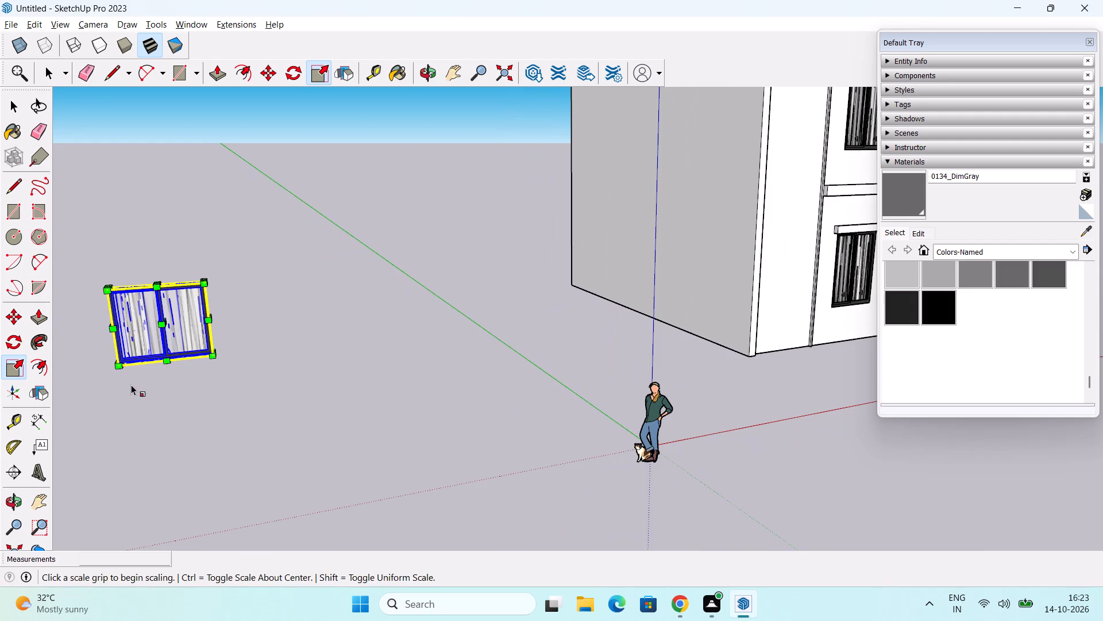
pyautogui.moveTo(126, 385); pyautogui.dragTo(207, 342, button='middle')
pyautogui.keyDown('shift'); pyautogui.moveTo(163, 363); pyautogui.dragTo(345, 340, button='middle'); pyautogui.keyUp('shift')
pyautogui.moveTo(260, 351); pyautogui.dragTo(354, 373, button='middle')
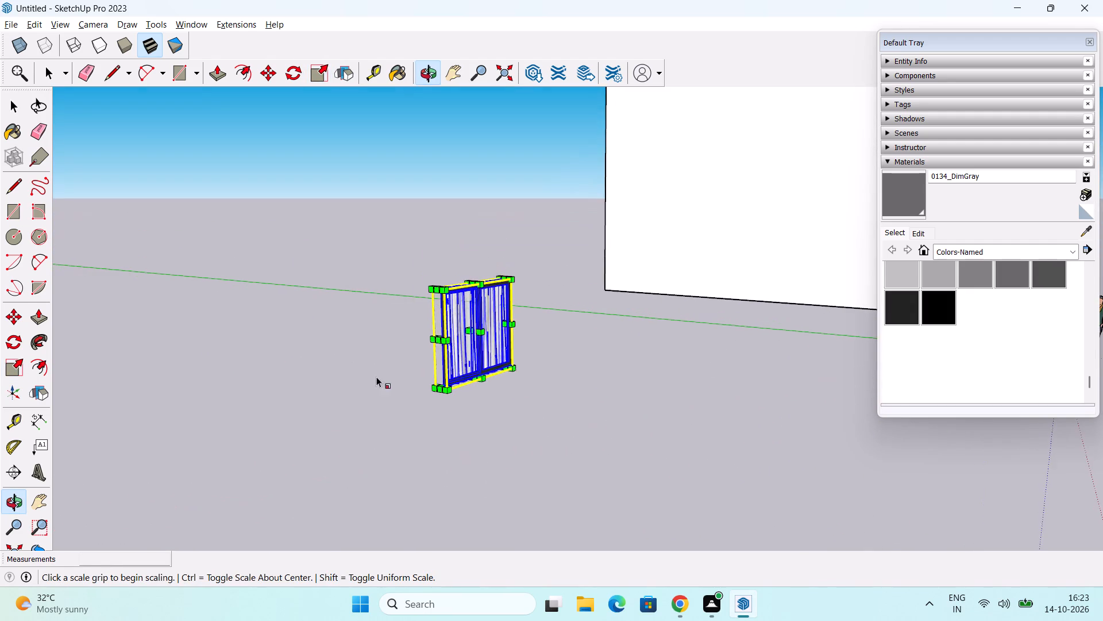
pyautogui.scroll(2, 426, 366)
pyautogui.moveTo(439, 334); pyautogui.dragTo(476, 321)
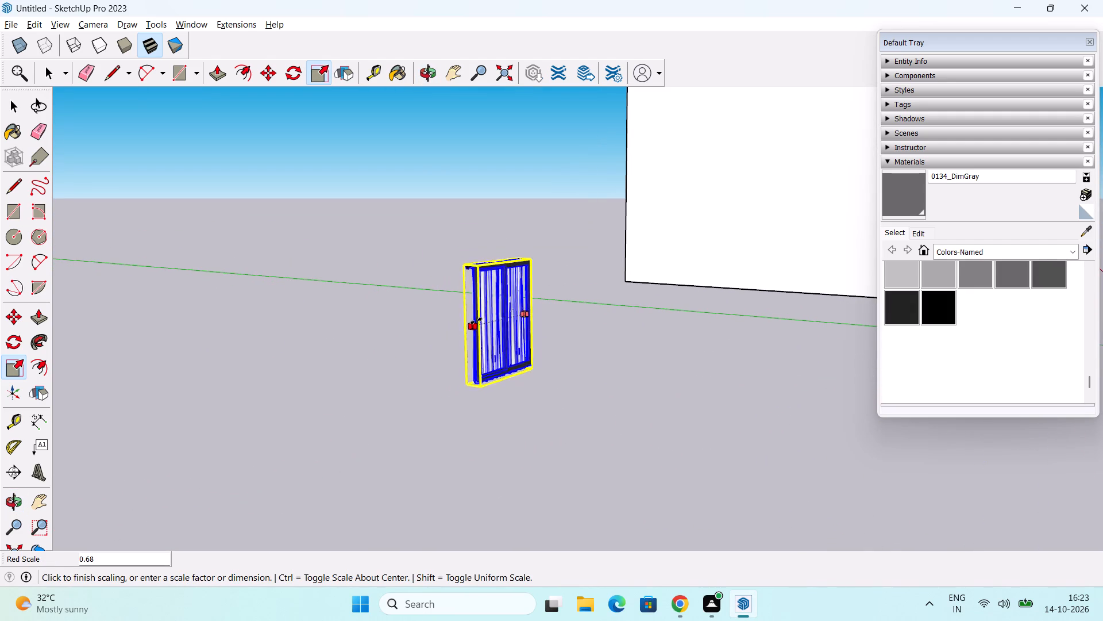
pyautogui.moveTo(476, 321); pyautogui.dragTo(479, 320)
# Scale the spare window narrower again along the red axis by 0.78 from its other side.
pyautogui.moveTo(531, 328); pyautogui.dragTo(352, 354, button='middle')
pyautogui.scroll(1, 270, 341)
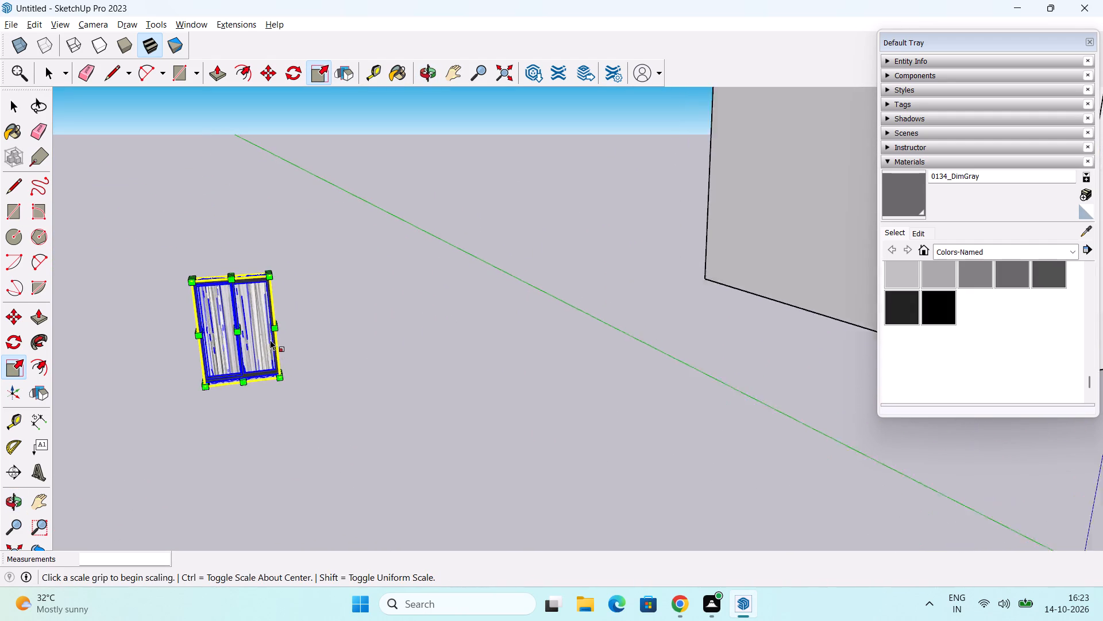
pyautogui.scroll(2, 270, 340)
pyautogui.moveTo(302, 335); pyautogui.dragTo(179, 343, button='middle')
pyautogui.scroll(2, 222, 325)
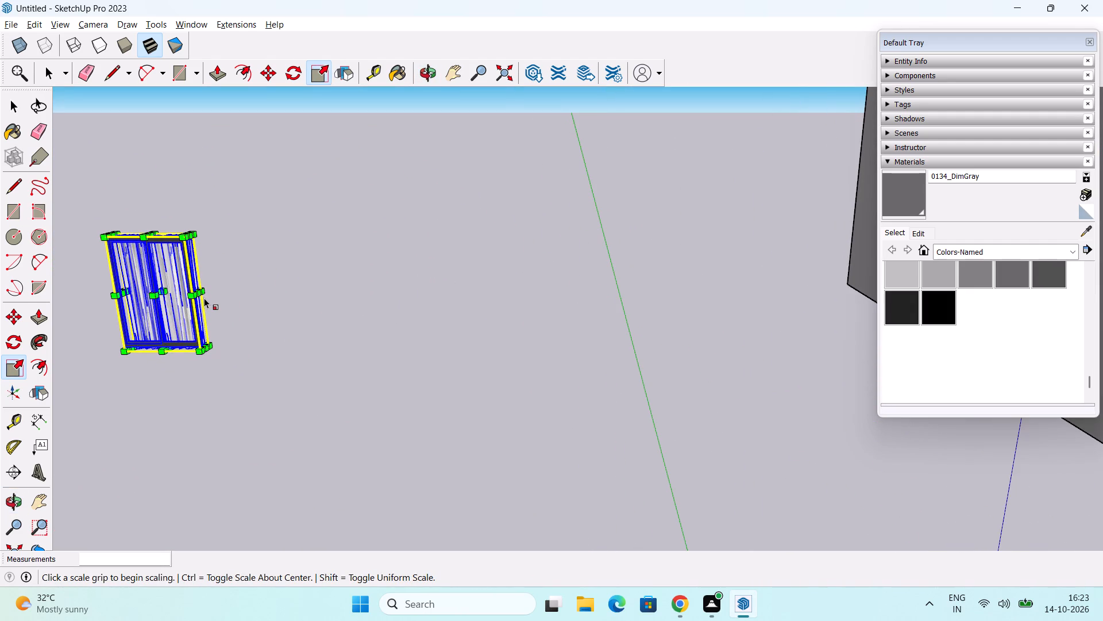
pyautogui.moveTo(199, 293); pyautogui.dragTo(179, 289)
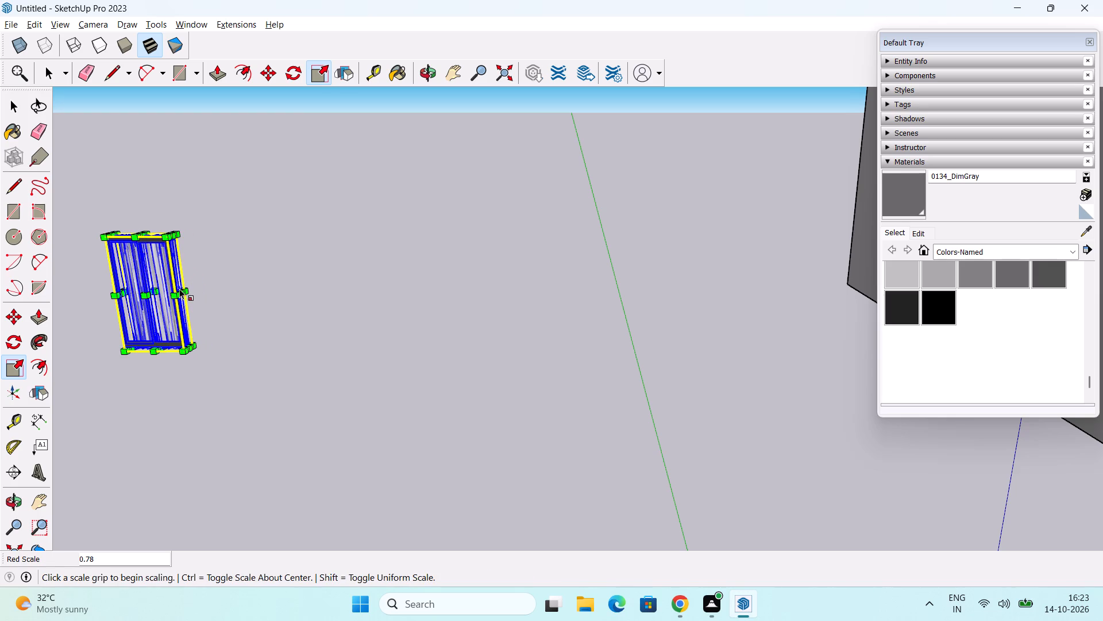
# Scale the spare window shorter along the blue axis by lowering its top edge.
pyautogui.moveTo(157, 271); pyautogui.dragTo(171, 296, button='middle')
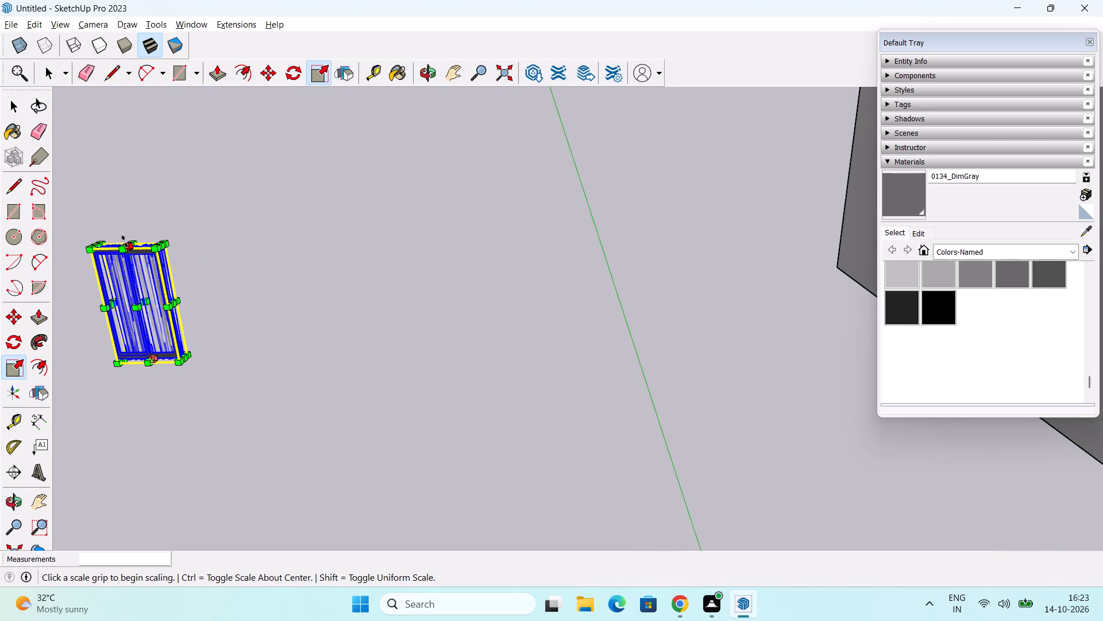
pyautogui.moveTo(125, 242); pyautogui.dragTo(125, 273)
pyautogui.press('space')
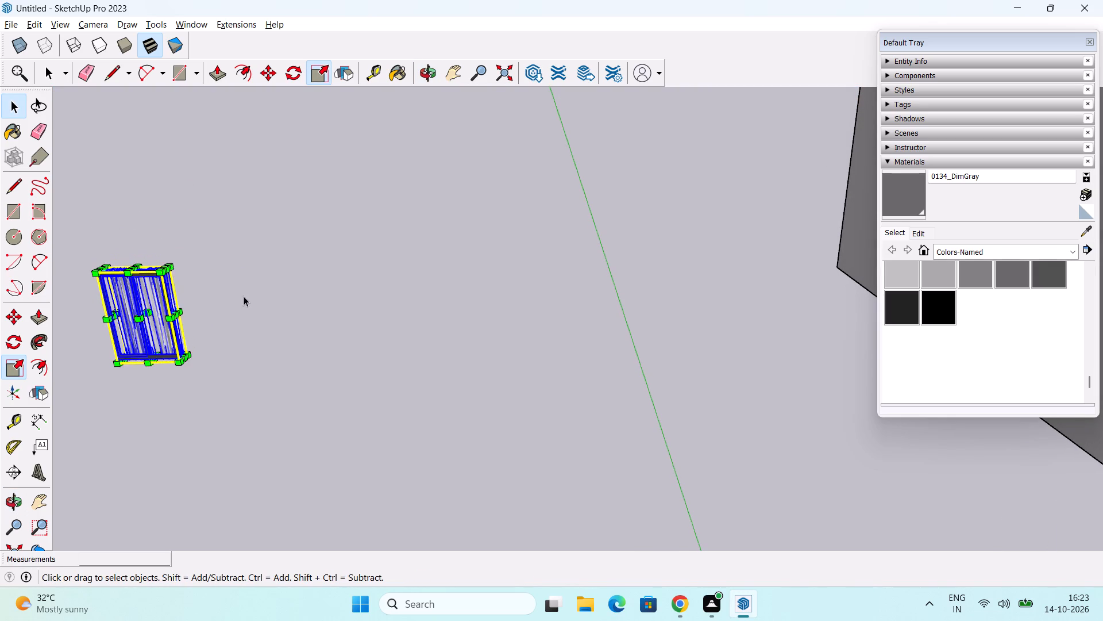
# Copy the spare curtained window from its top front corner to the top corner of the first upper-floor opening.
pyautogui.click(244, 296)
pyautogui.moveTo(219, 332); pyautogui.dragTo(134, 348, button='middle')
pyautogui.scroll(2, 189, 252)
pyautogui.moveTo(259, 289); pyautogui.dragTo(201, 397, button='middle')
pyautogui.click(170, 370)
pyautogui.press('m')
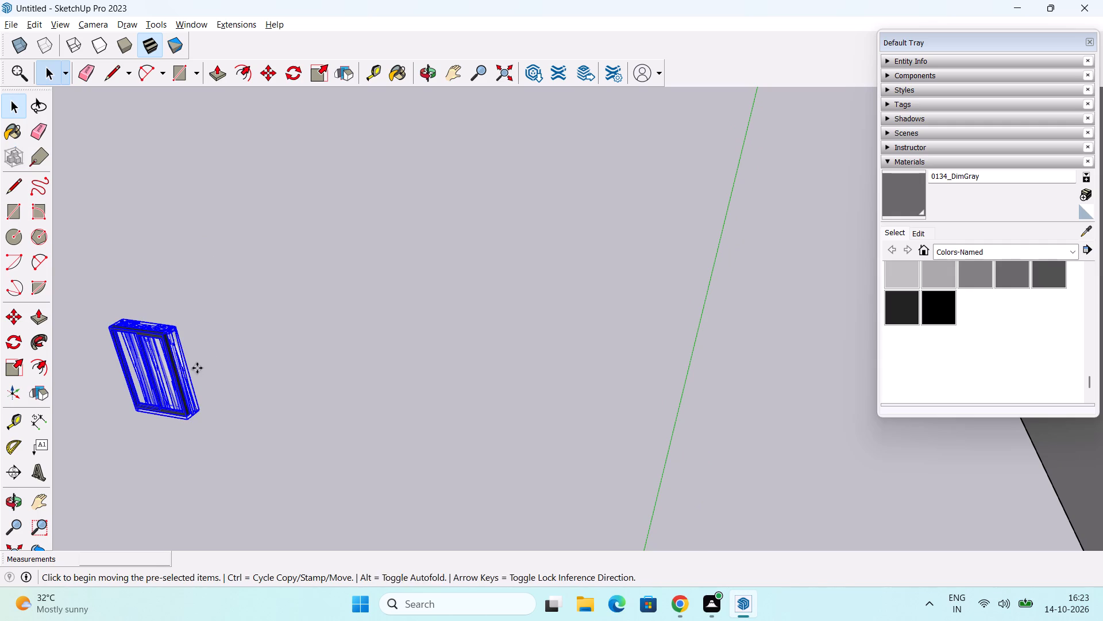
pyautogui.scroll(6, 161, 351)
pyautogui.moveTo(134, 390); pyautogui.dragTo(153, 385, button='middle')
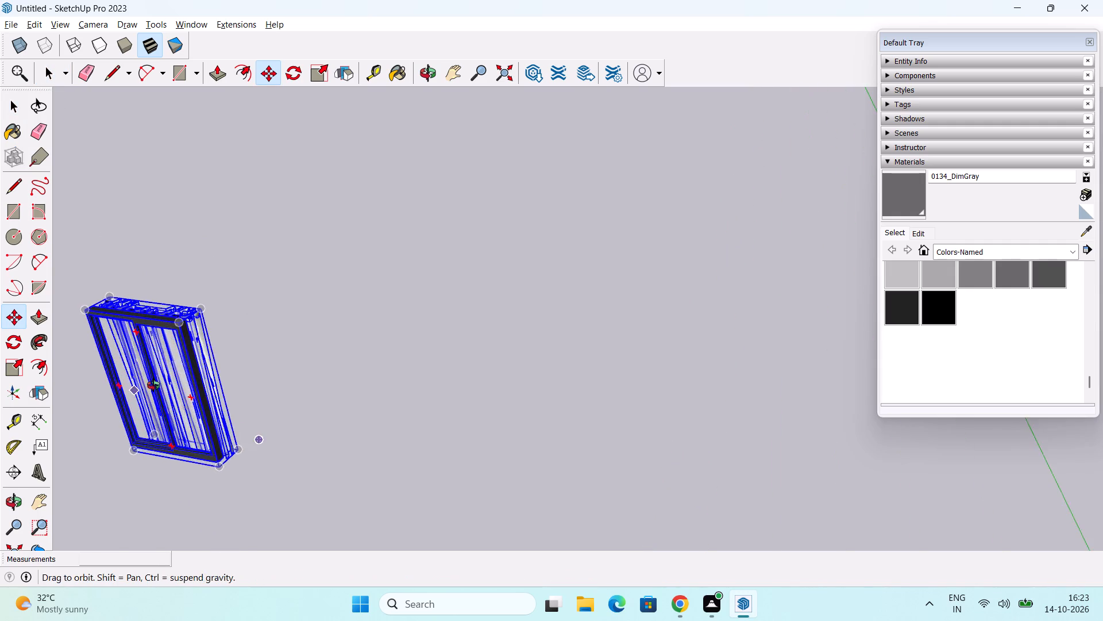
pyautogui.moveTo(153, 385); pyautogui.dragTo(316, 335, button='middle')
pyautogui.moveTo(217, 420); pyautogui.dragTo(331, 363, button='middle')
pyautogui.scroll(3, 287, 328)
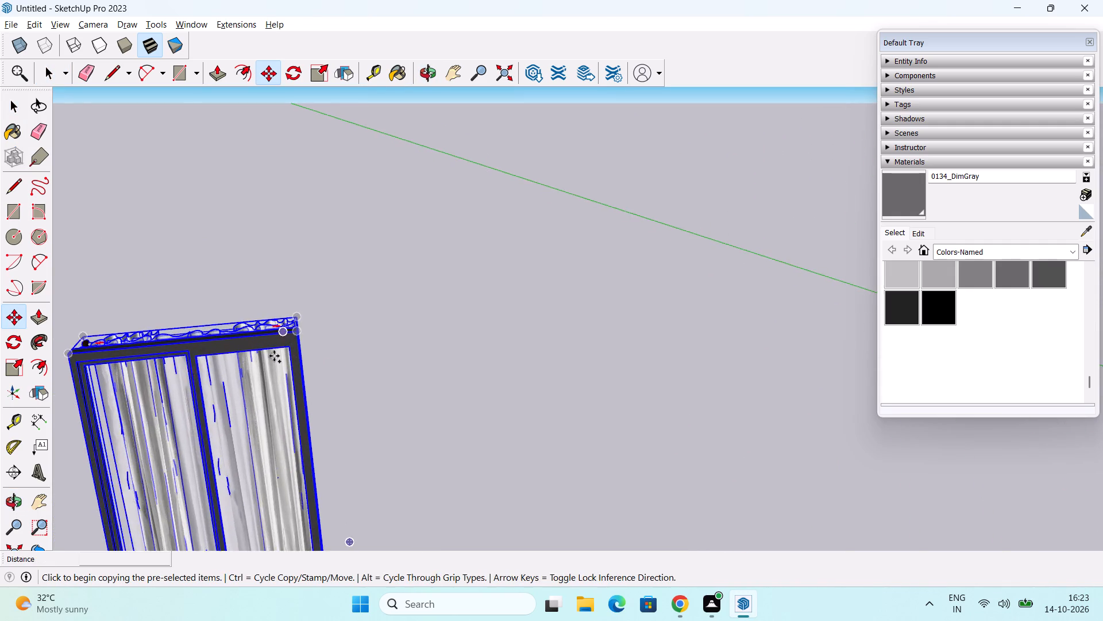
pyautogui.scroll(2, 274, 356)
pyautogui.moveTo(277, 379); pyautogui.dragTo(347, 292, button='middle')
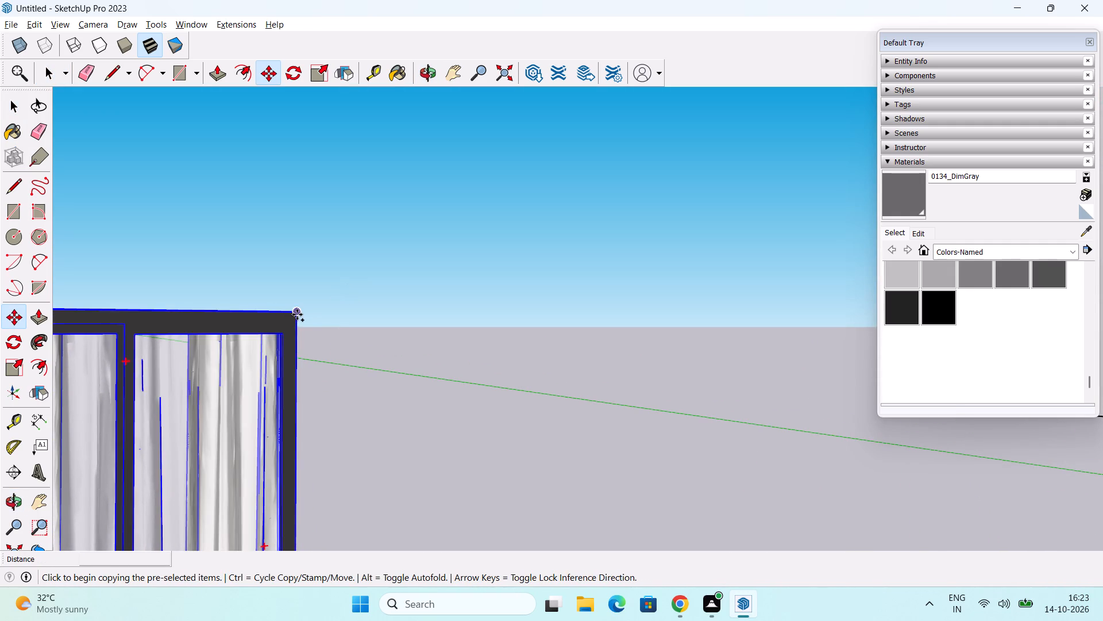
pyautogui.click(297, 315)
pyautogui.scroll(-6, 494, 267)
pyautogui.moveTo(554, 297); pyautogui.dragTo(72, 532, button='middle')
pyautogui.scroll(-2, 629, 305)
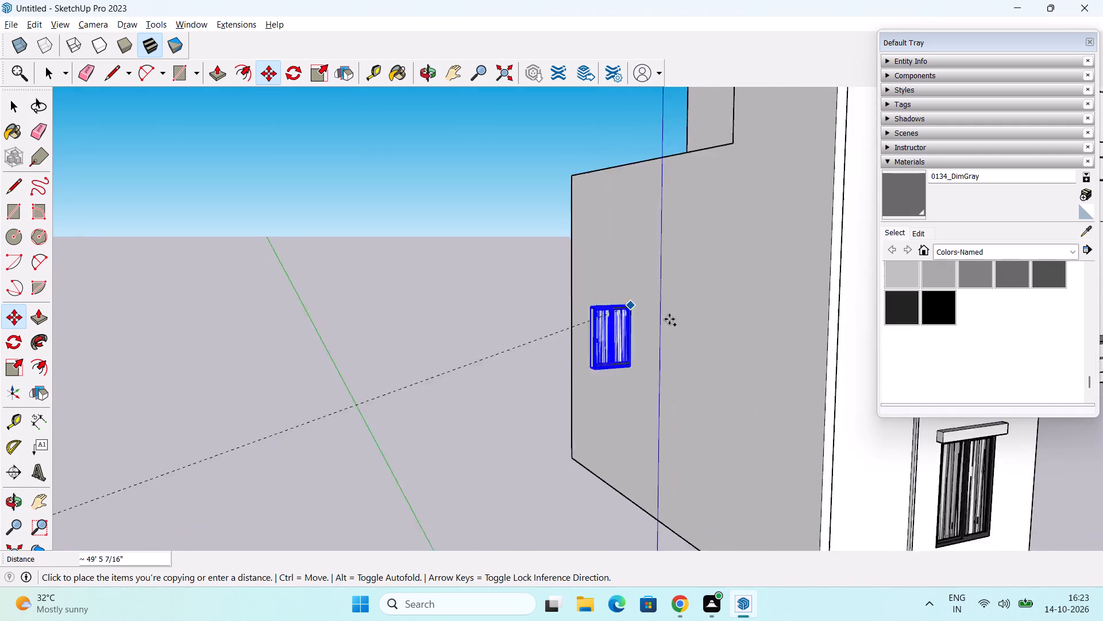
pyautogui.moveTo(641, 323); pyautogui.dragTo(286, 557, button='middle')
pyautogui.moveTo(388, 495); pyautogui.dragTo(306, 438, button='middle')
pyautogui.scroll(4, 412, 411)
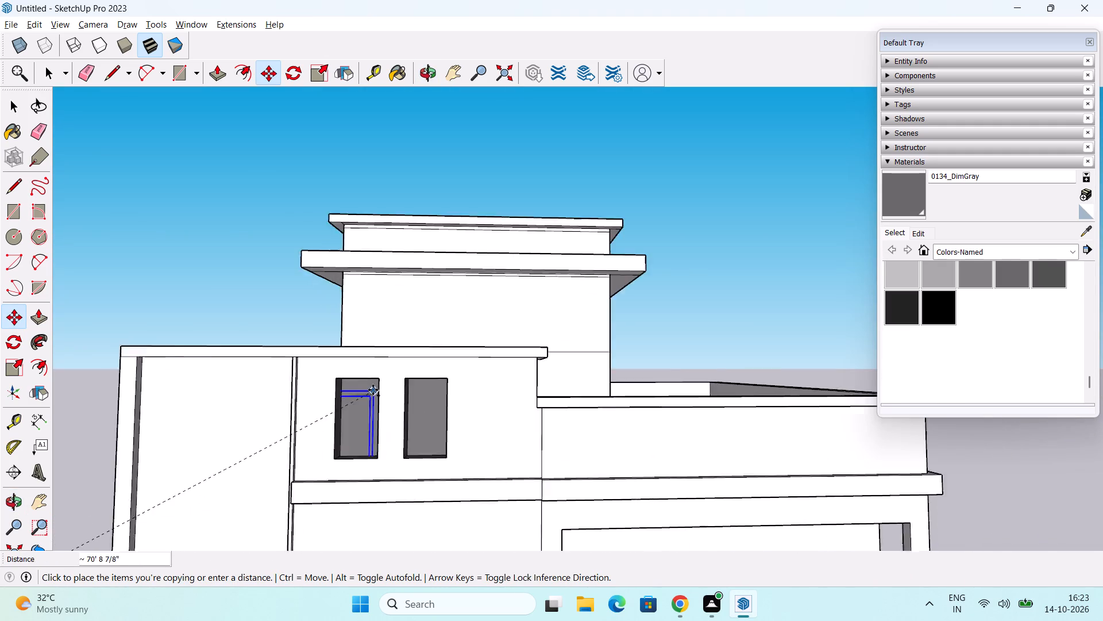
pyautogui.scroll(11, 373, 390)
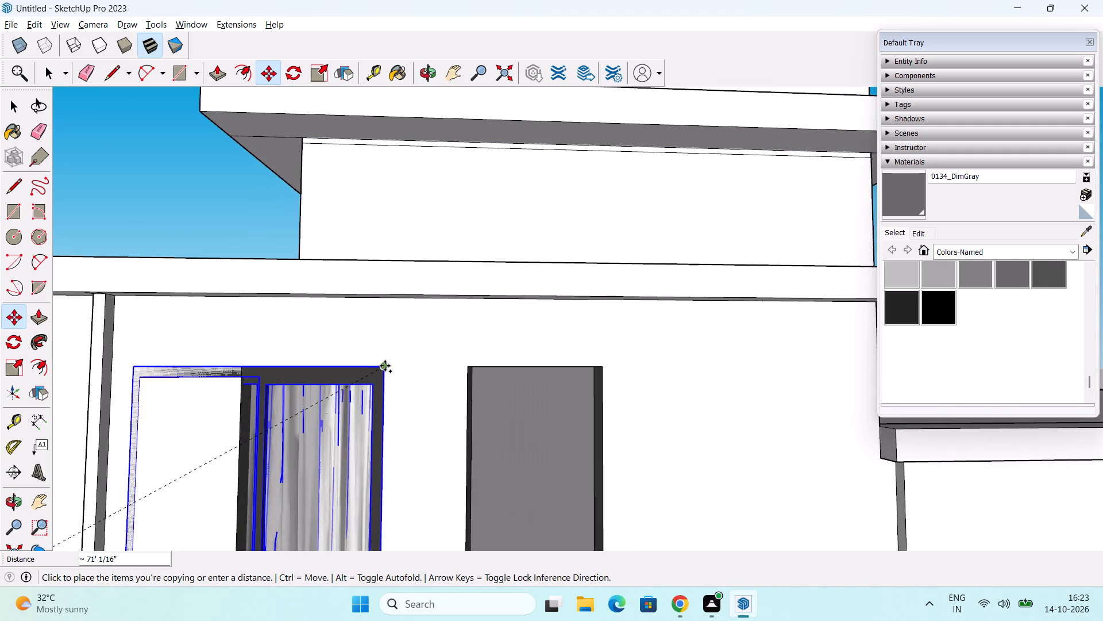
pyautogui.click(385, 366)
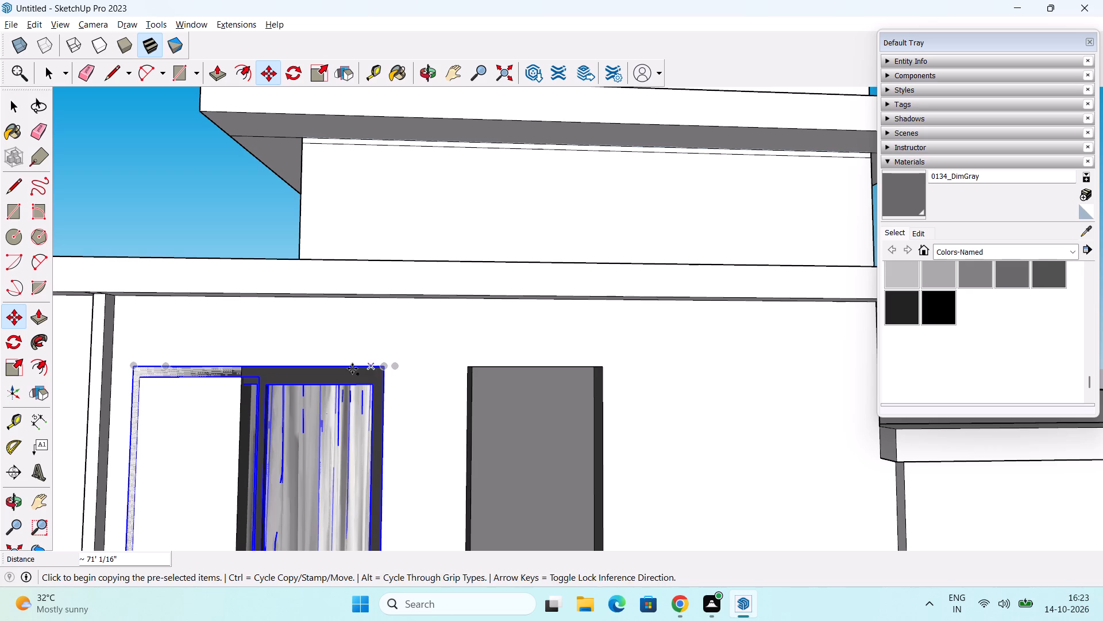
pyautogui.press('space')
# Scale the copied upper-floor window narrower along the red axis to about 0.57 to match the opening's width.
pyautogui.scroll(-2, 299, 388)
pyautogui.keyDown('shift'); pyautogui.moveTo(284, 440); pyautogui.dragTo(356, 321, button='middle'); pyautogui.keyUp('shift')
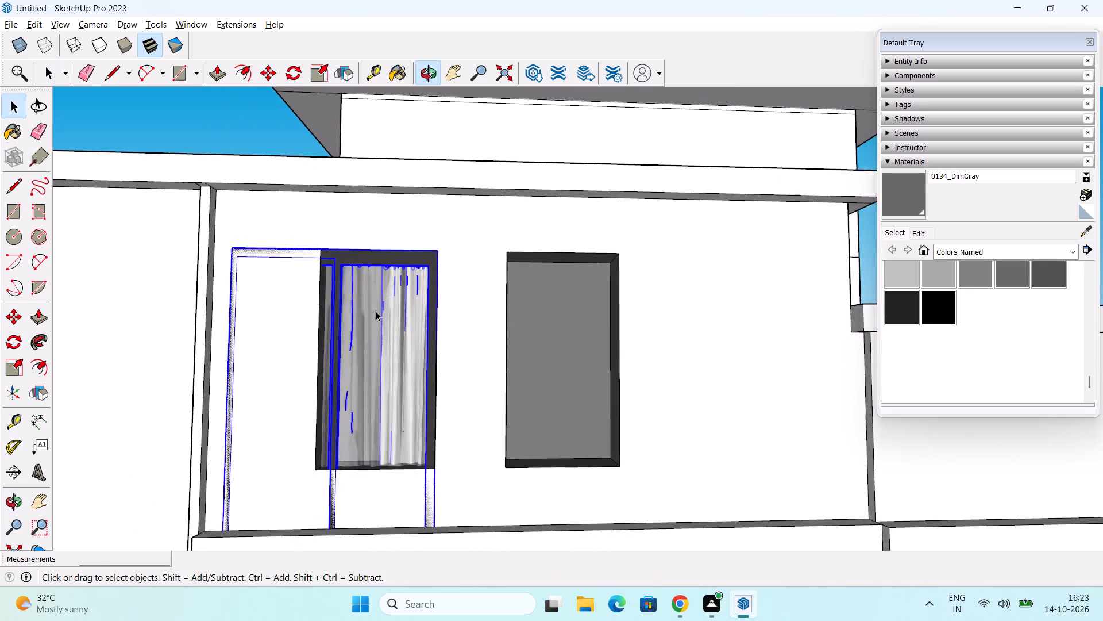
pyautogui.scroll(-2, 376, 311)
pyautogui.moveTo(361, 331); pyautogui.dragTo(273, 393, button='middle')
pyautogui.click(16, 376)
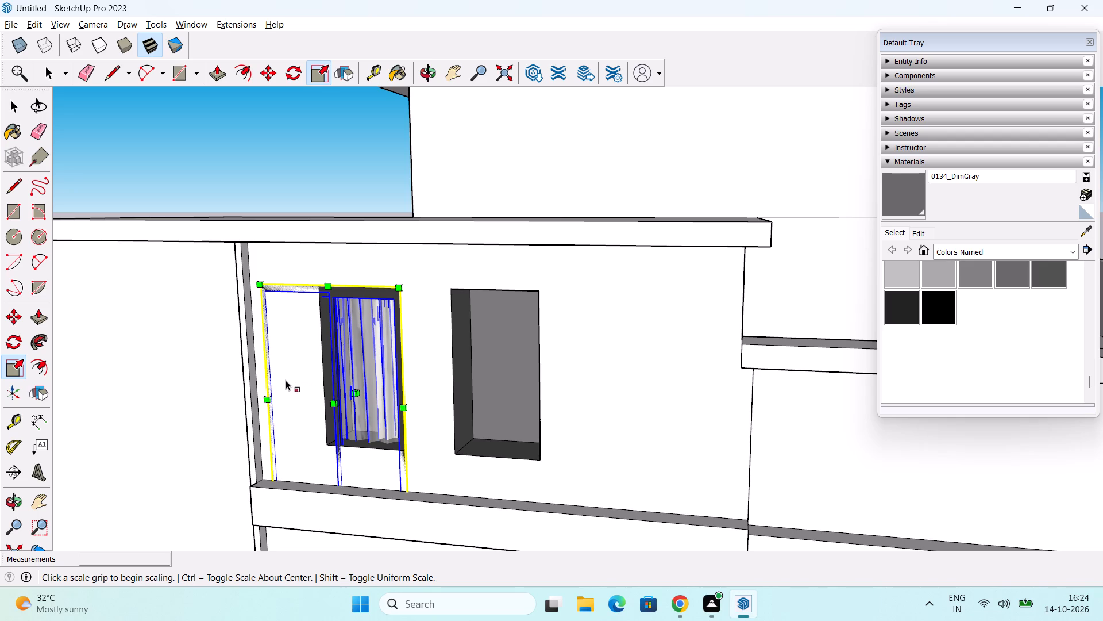
pyautogui.moveTo(281, 390); pyautogui.dragTo(332, 398)
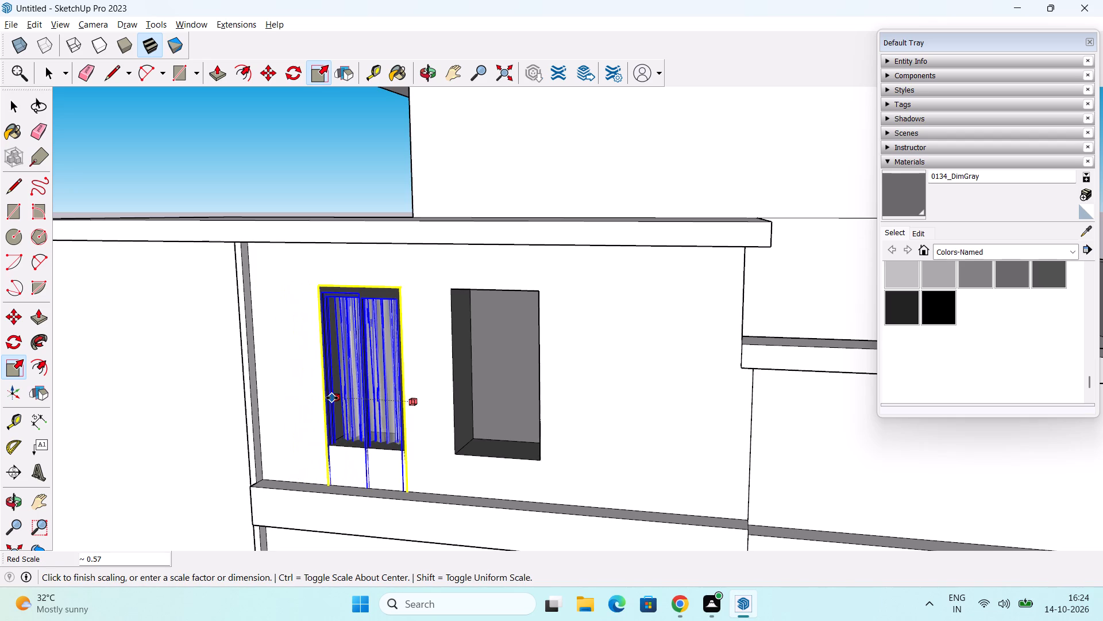
pyautogui.moveTo(332, 398); pyautogui.dragTo(328, 397)
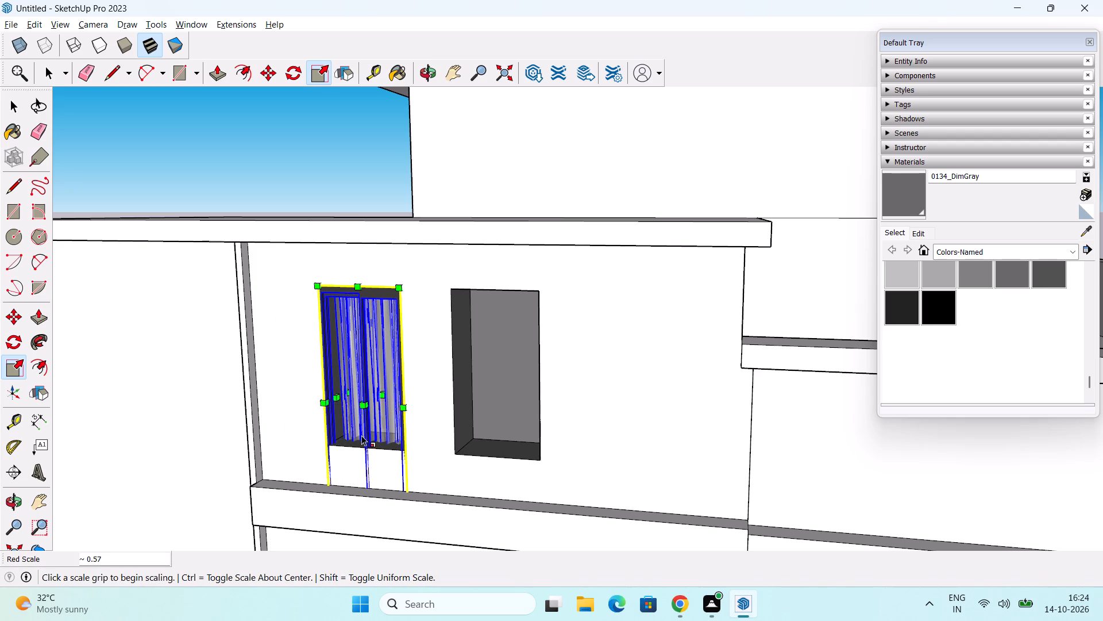
# Scale the upper-floor window shorter along the blue axis to about 0.69, raising its bottom to the opening's lower edge.
pyautogui.moveTo(361, 435); pyautogui.dragTo(357, 478, button='middle')
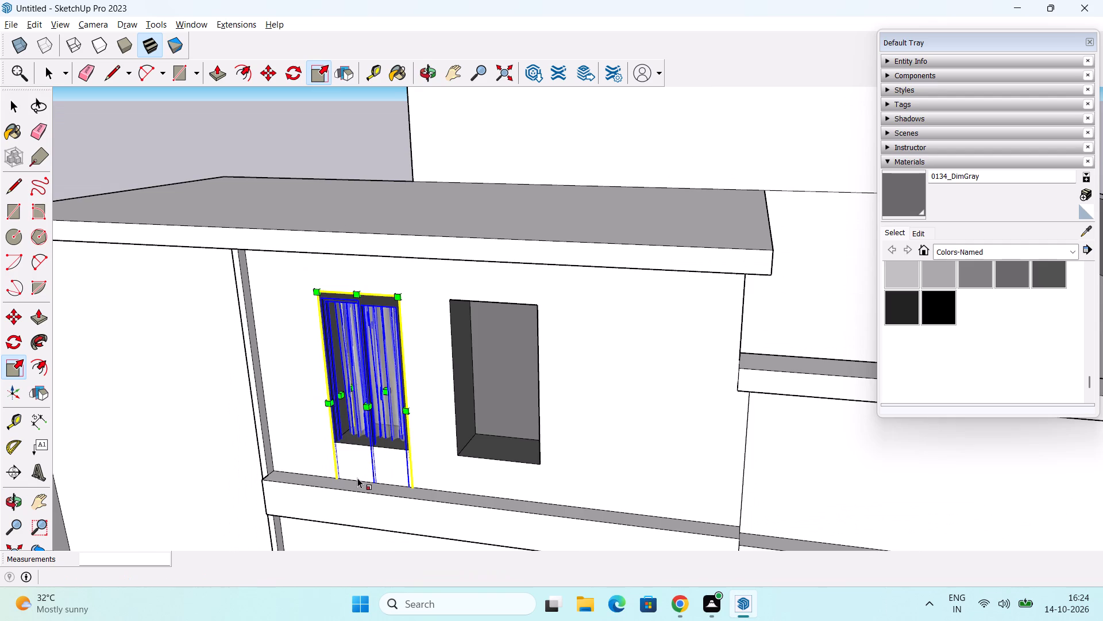
pyautogui.moveTo(357, 478); pyautogui.dragTo(365, 385, button='middle')
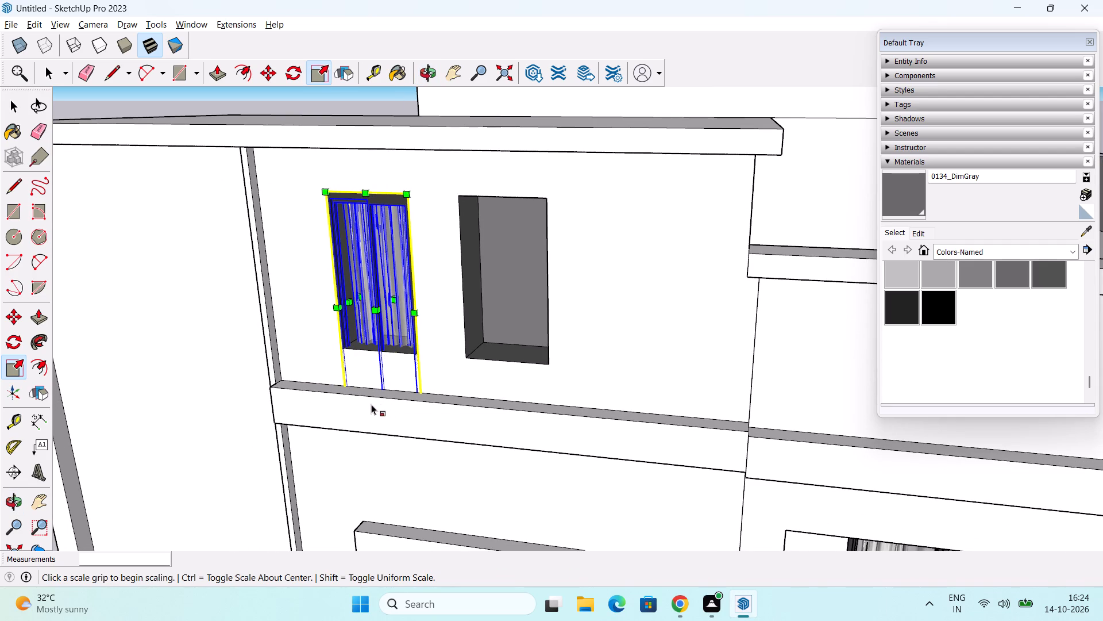
pyautogui.moveTo(375, 365); pyautogui.dragTo(384, 263, button='middle')
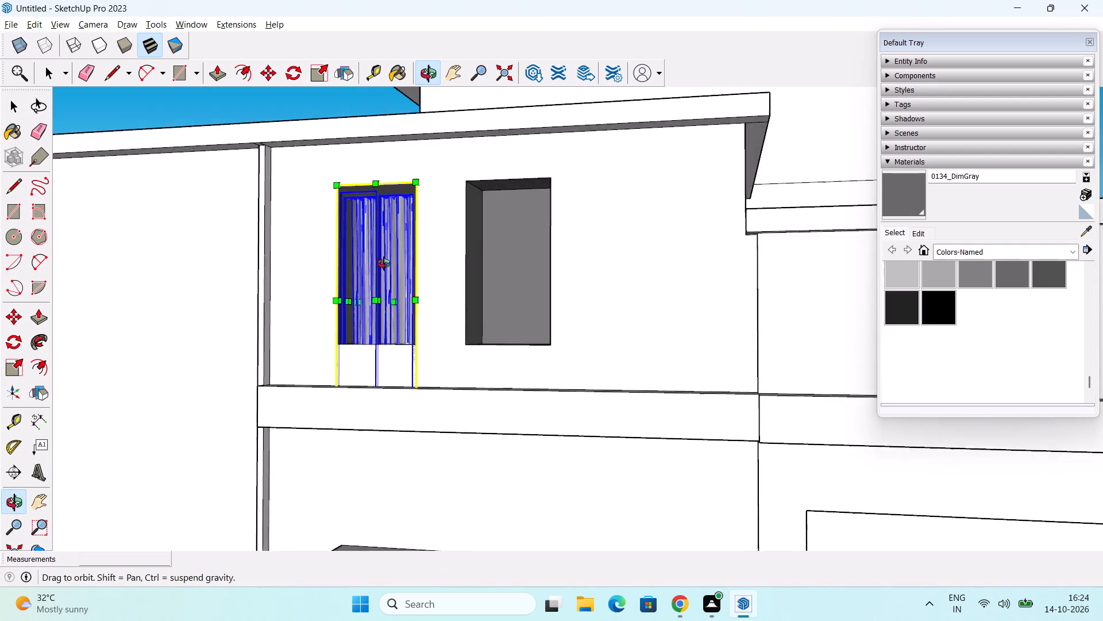
pyautogui.moveTo(384, 263); pyautogui.dragTo(385, 217, button='middle')
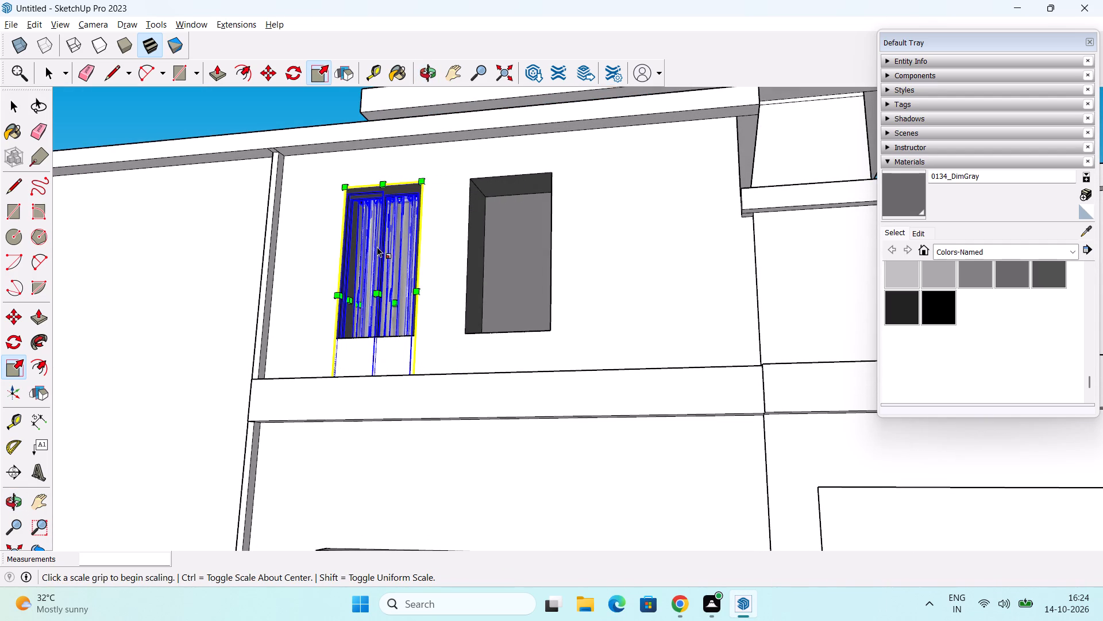
pyautogui.moveTo(381, 411); pyautogui.dragTo(383, 388)
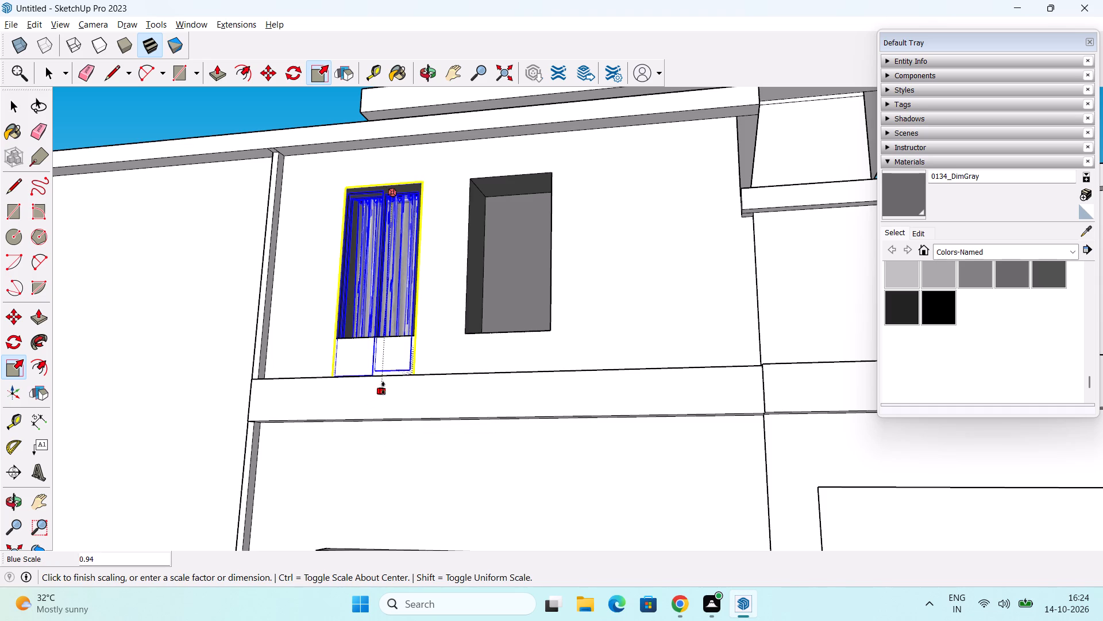
pyautogui.moveTo(383, 388); pyautogui.dragTo(380, 340)
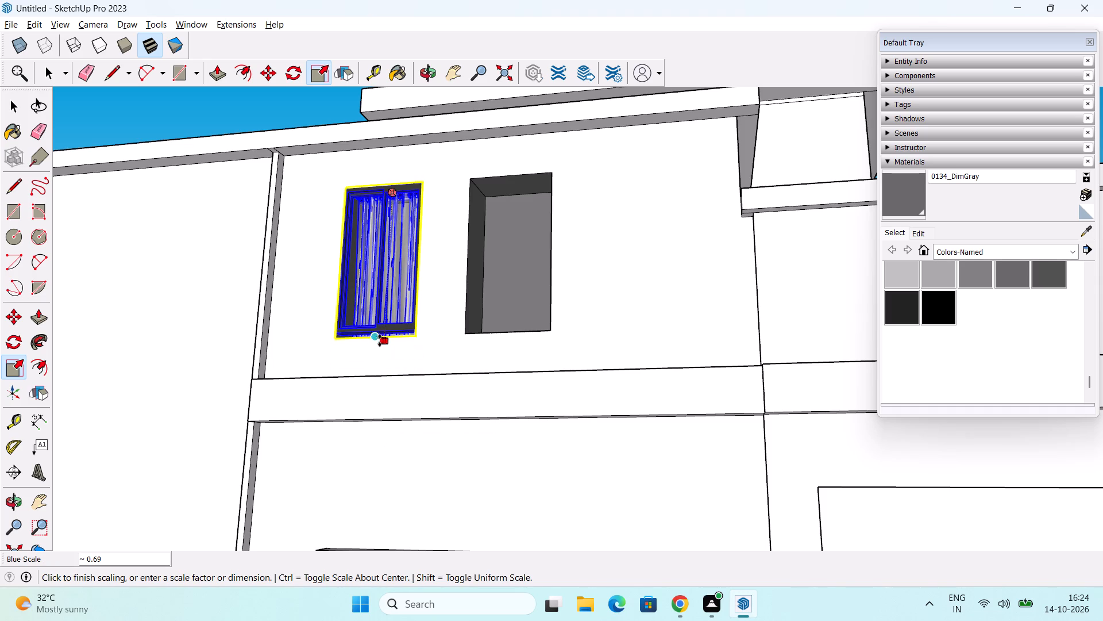
pyautogui.moveTo(380, 340); pyautogui.dragTo(407, 339)
pyautogui.moveTo(407, 339); pyautogui.dragTo(407, 340)
pyautogui.moveTo(407, 344); pyautogui.dragTo(419, 426, button='middle')
pyautogui.scroll(4, 417, 376)
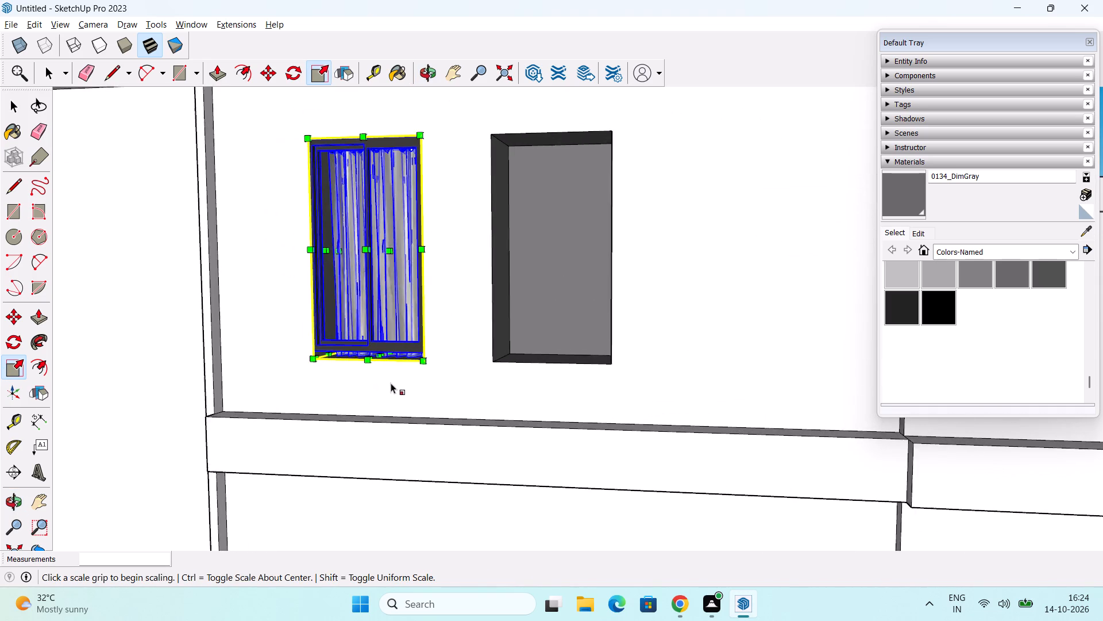
pyautogui.press('space')
pyautogui.click(225, 355)
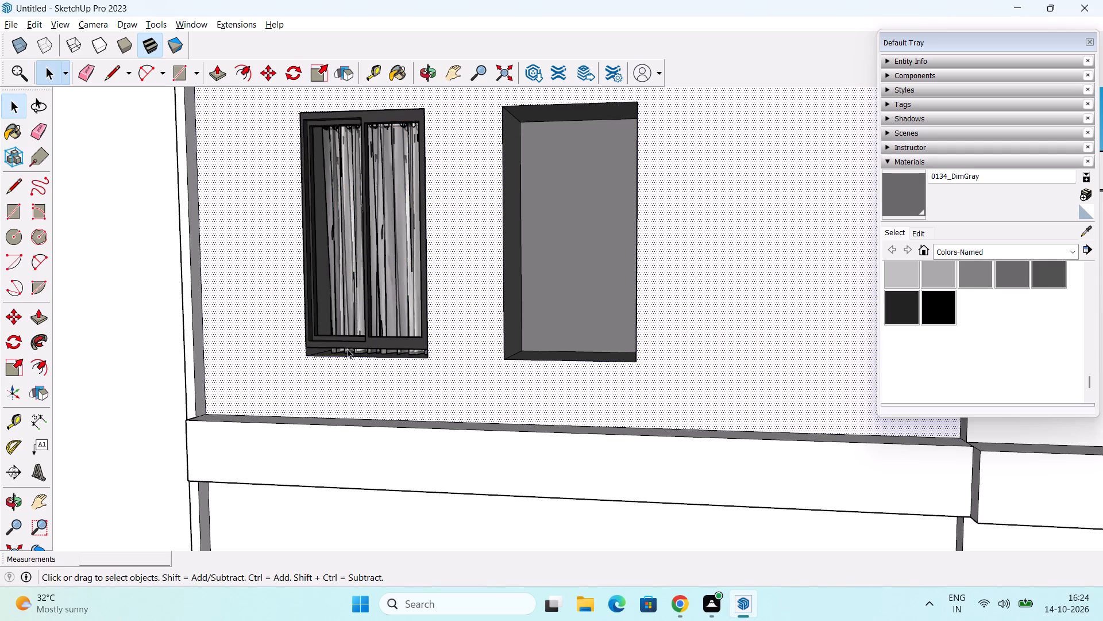
# Inside the fitted window, scale the frame about 1.04 along the blue axis down to the opening's bottom edge, and exit editing.
pyautogui.moveTo(362, 367); pyautogui.dragTo(406, 347, button='middle')
pyautogui.scroll(3, 392, 339)
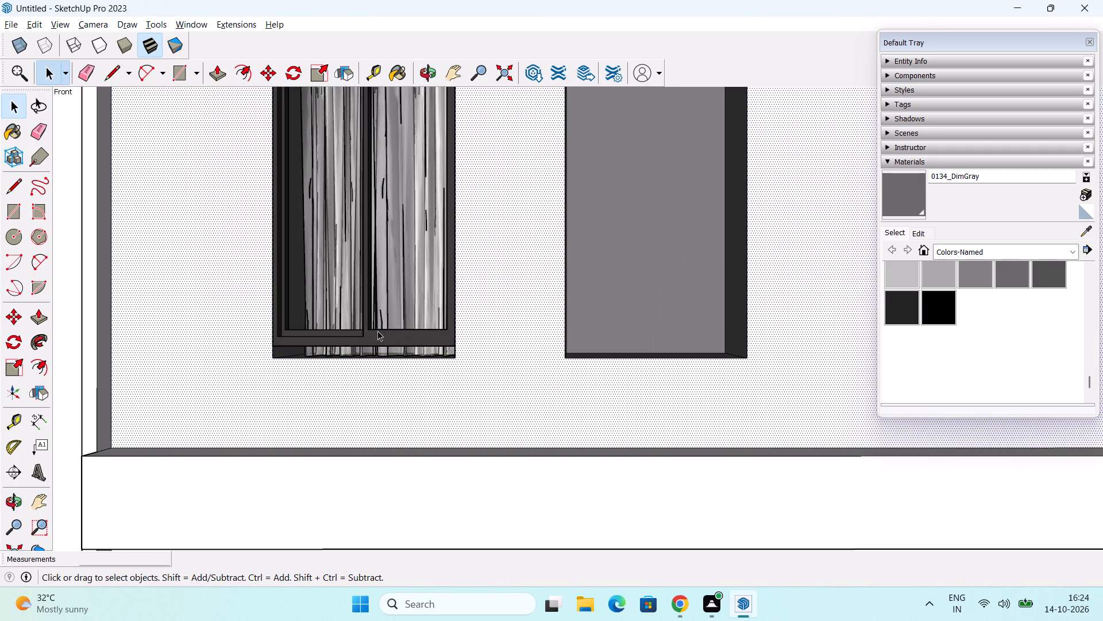
pyautogui.click(362, 332)
pyautogui.moveTo(399, 346); pyautogui.dragTo(322, 398, button='middle')
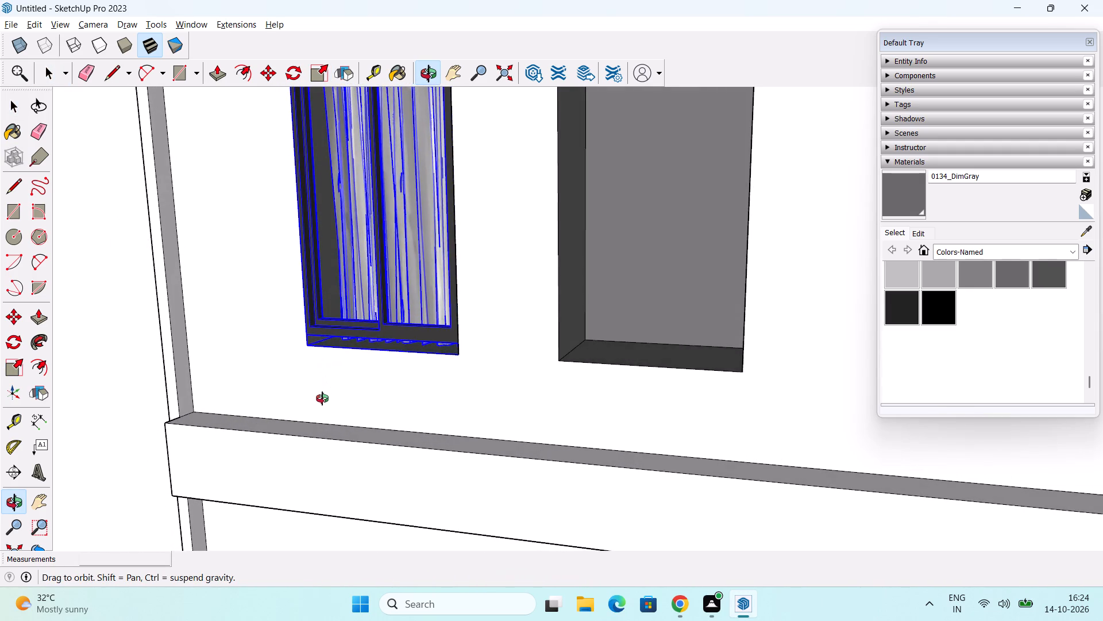
pyautogui.moveTo(322, 398); pyautogui.dragTo(322, 401, button='middle')
pyautogui.scroll(3, 352, 339)
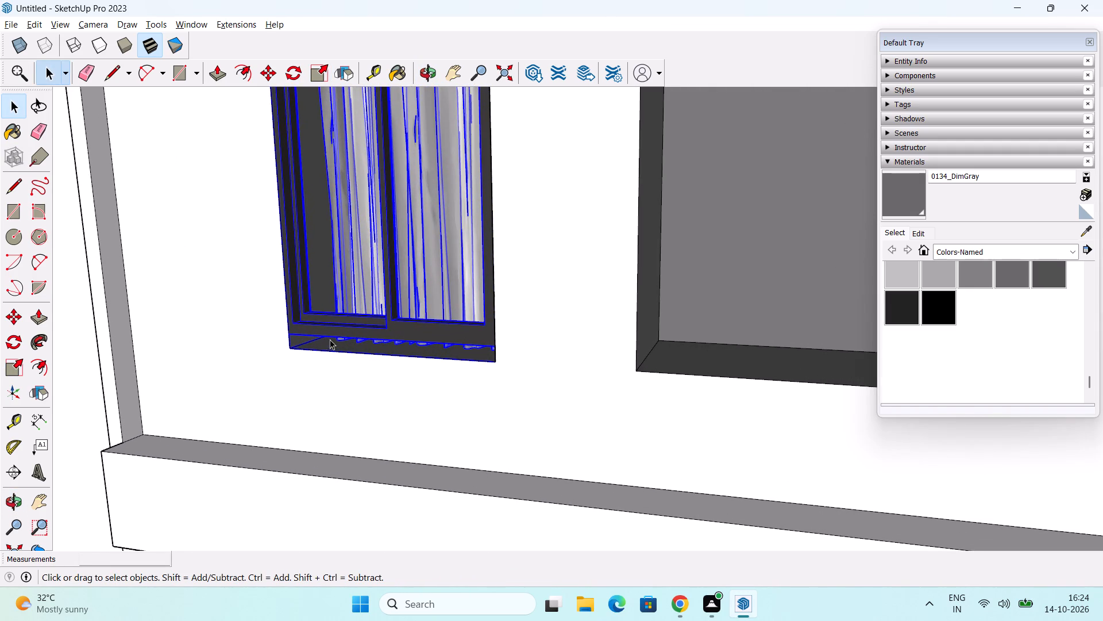
pyautogui.tripleClick(389, 325)
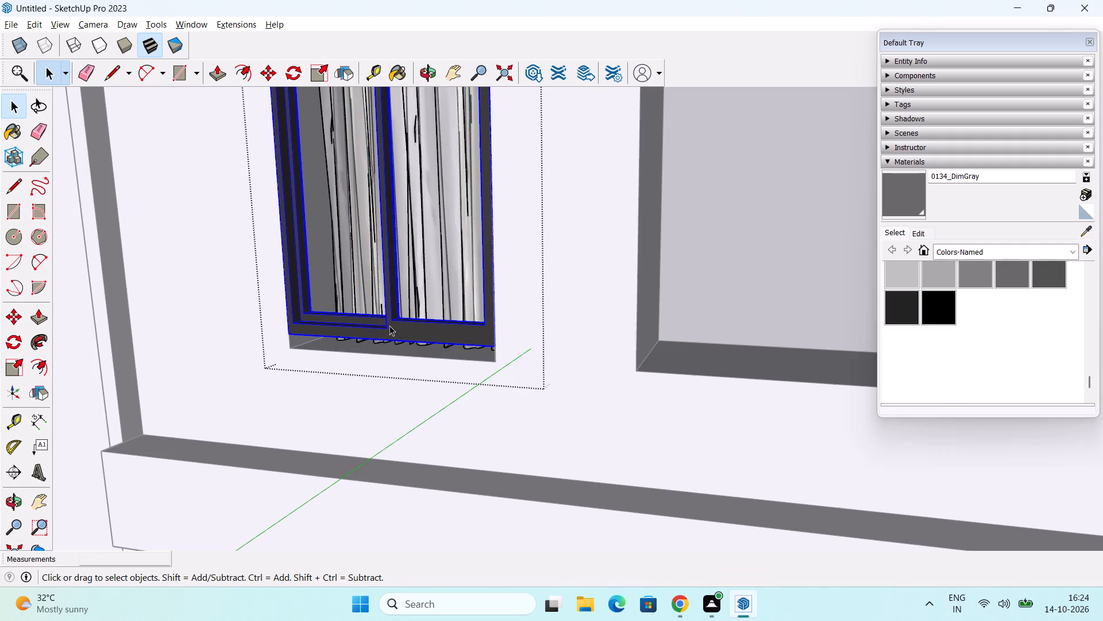
pyautogui.click(11, 377)
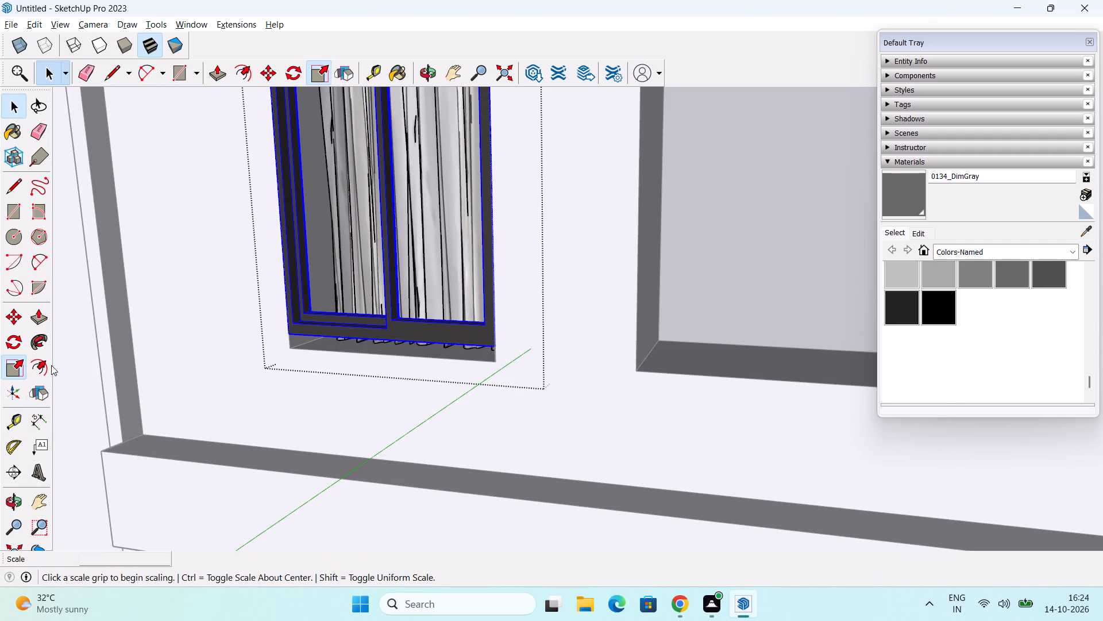
pyautogui.moveTo(311, 362); pyautogui.dragTo(315, 316, button='middle')
pyautogui.scroll(5, 390, 337)
pyautogui.moveTo(381, 338); pyautogui.dragTo(379, 293, button='middle')
pyautogui.moveTo(402, 320); pyautogui.dragTo(404, 329)
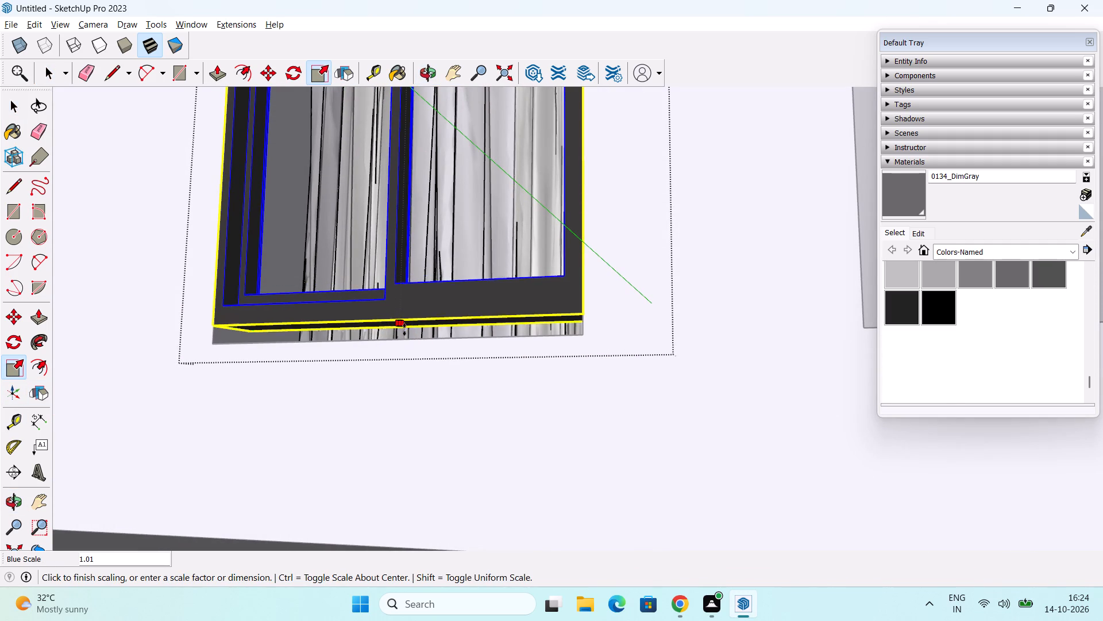
pyautogui.moveTo(404, 329); pyautogui.dragTo(410, 339)
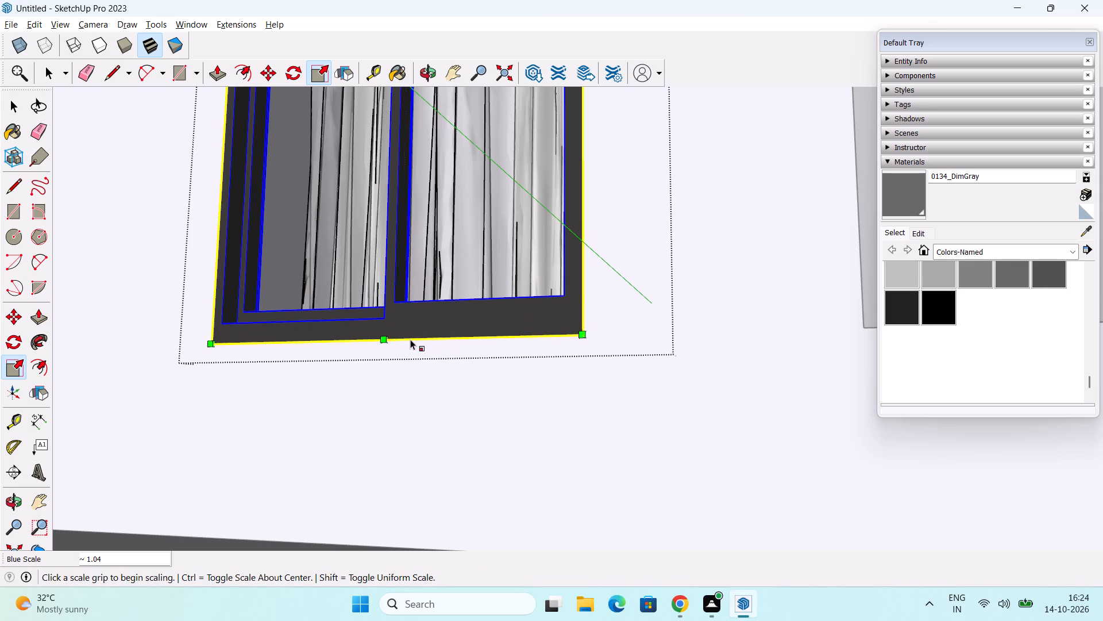
pyautogui.scroll(-13, 410, 339)
pyautogui.press('space')
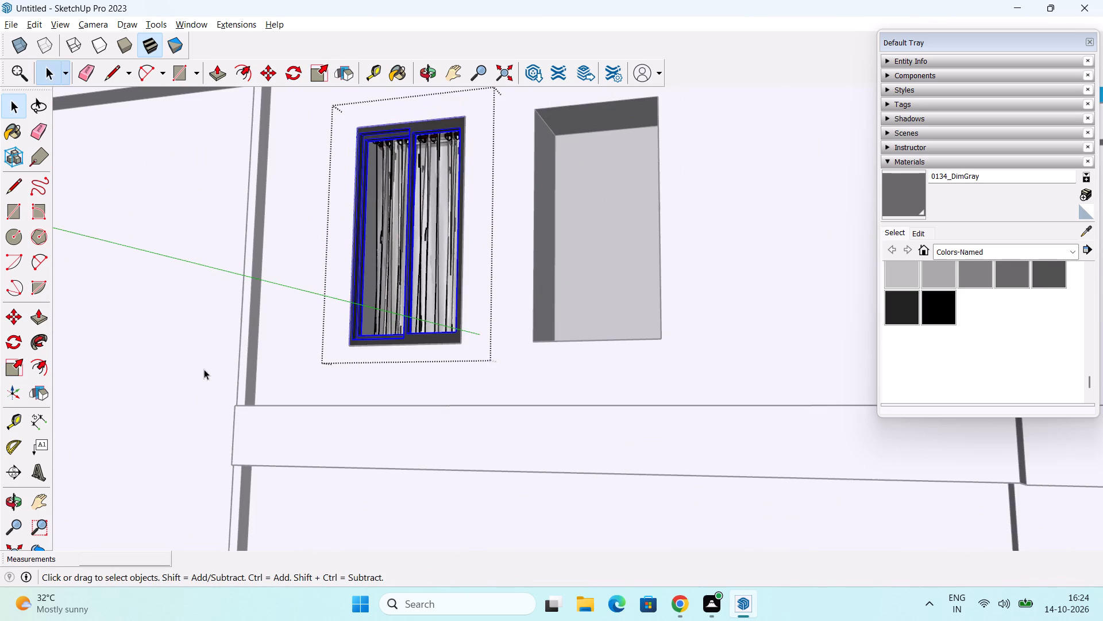
pyautogui.click(191, 367)
# Copy the fitted window by its bottom corner 3' 4 1/16" into the adjacent upper-floor opening, and clear the selection.
pyautogui.moveTo(362, 368); pyautogui.dragTo(377, 428, button='middle')
pyautogui.click(411, 340)
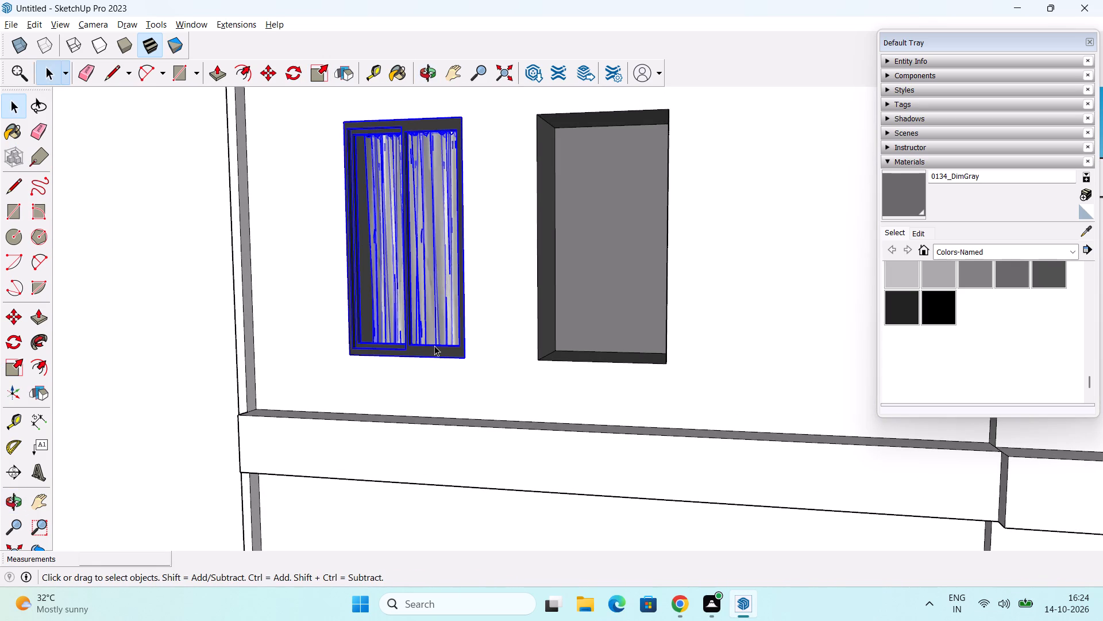
pyautogui.press('m')
pyautogui.scroll(2, 452, 361)
pyautogui.moveTo(454, 384); pyautogui.dragTo(580, 432, button='middle')
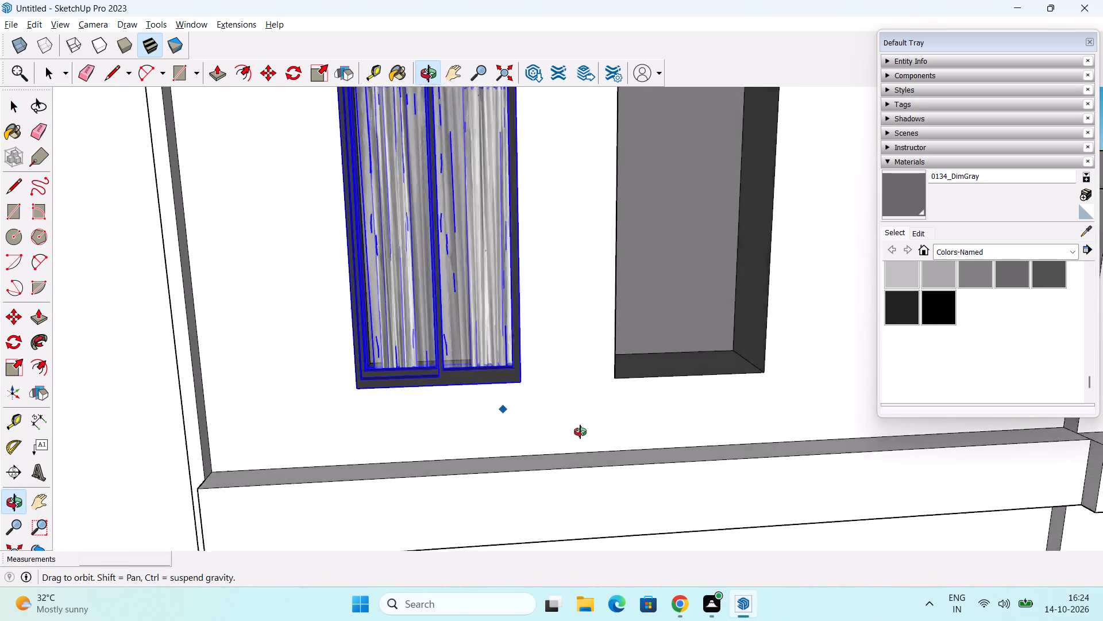
pyautogui.moveTo(580, 432); pyautogui.dragTo(583, 432, button='middle')
pyautogui.click(538, 391)
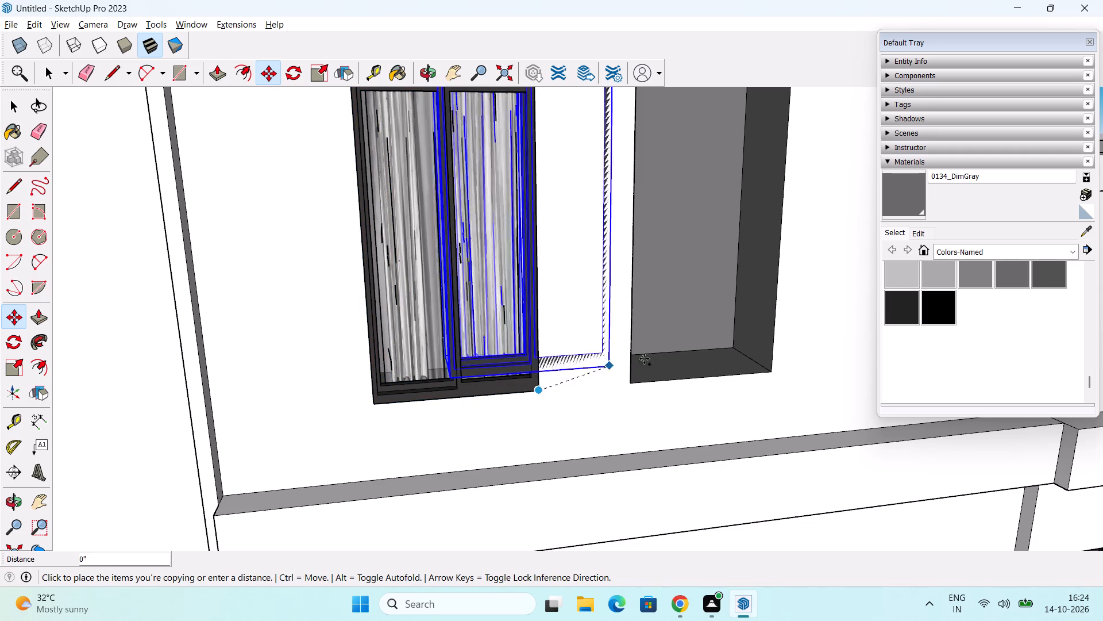
pyautogui.click(774, 370)
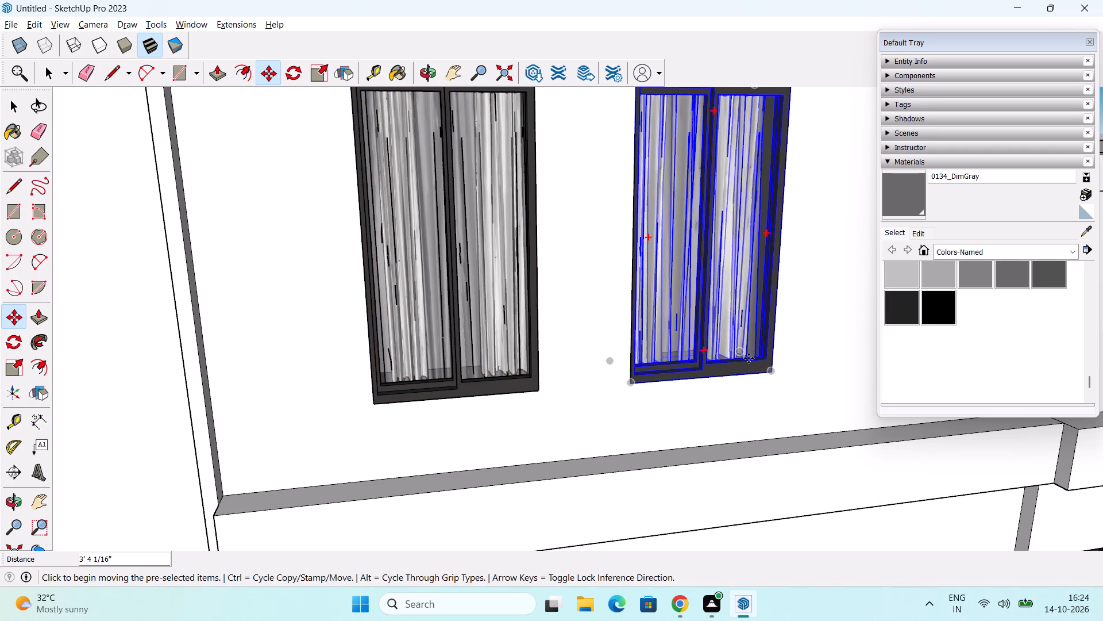
pyautogui.scroll(-3, 749, 358)
pyautogui.scroll(-2, 701, 359)
pyautogui.press('space')
pyautogui.click(291, 227)
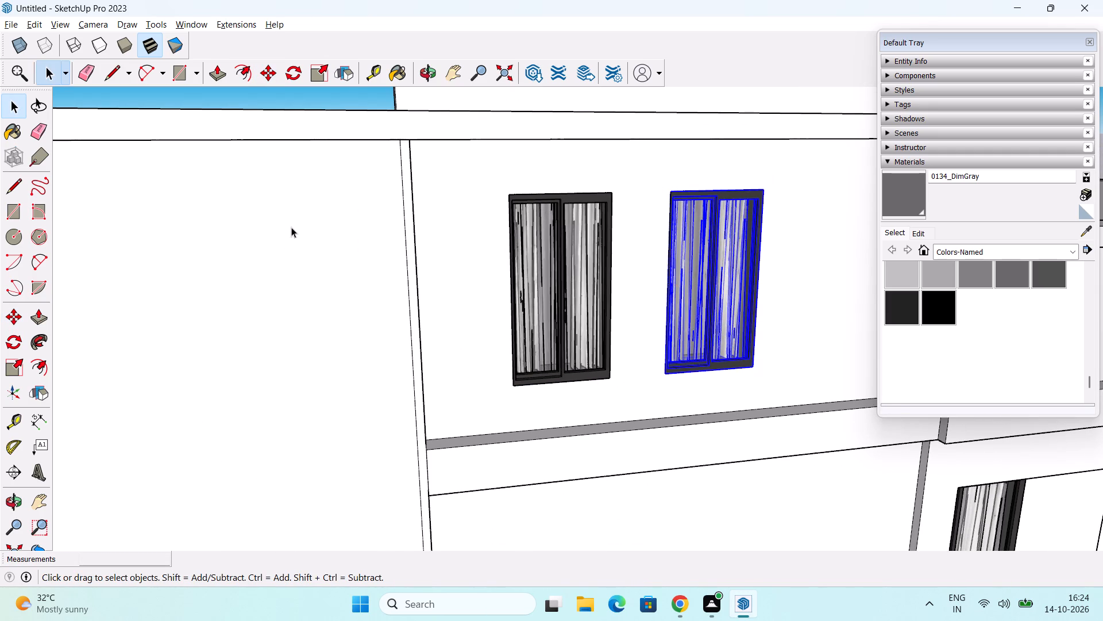
pyautogui.scroll(-6, 430, 286)
pyautogui.moveTo(538, 371); pyautogui.dragTo(353, 317, button='middle')
pyautogui.scroll(-3, 368, 320)
pyautogui.click(113, 298)
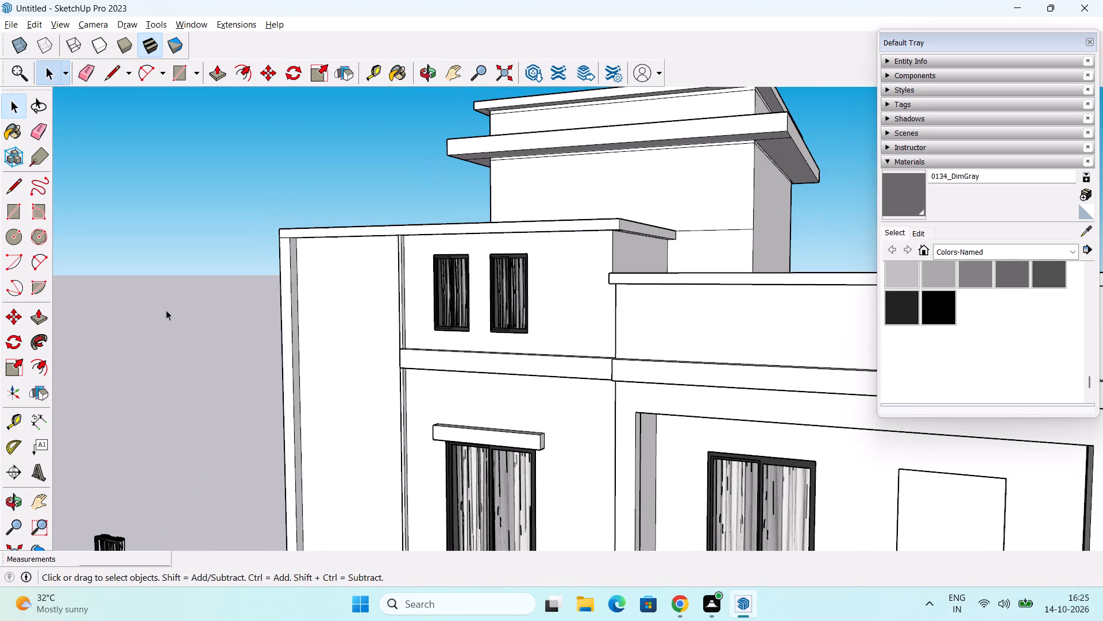
# Examine the house's fitted windows and remaining openings from the front, the side and above.
pyautogui.scroll(-3, 327, 337)
pyautogui.moveTo(463, 466); pyautogui.dragTo(327, 325, button='middle')
pyautogui.scroll(-6, 348, 324)
pyautogui.moveTo(426, 417); pyautogui.dragTo(456, 463, button='middle')
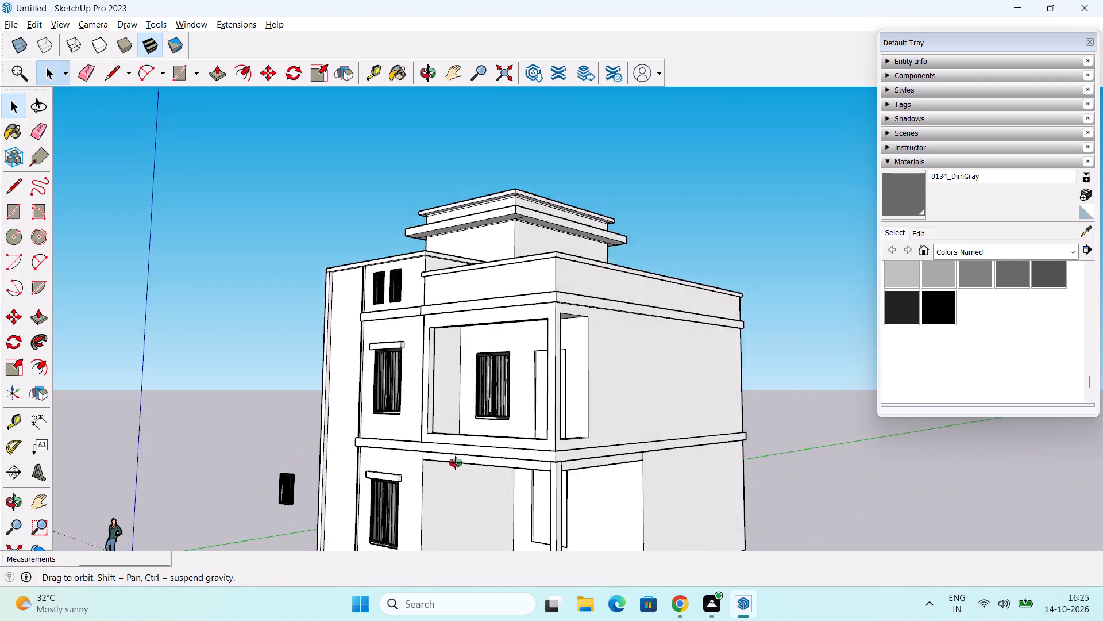
pyautogui.moveTo(456, 463); pyautogui.dragTo(480, 481, button='middle')
pyautogui.keyDown('shift'); pyautogui.moveTo(472, 477); pyautogui.dragTo(493, 421, button='middle'); pyautogui.keyUp('shift')
pyautogui.moveTo(387, 441); pyautogui.dragTo(442, 462, button='middle')
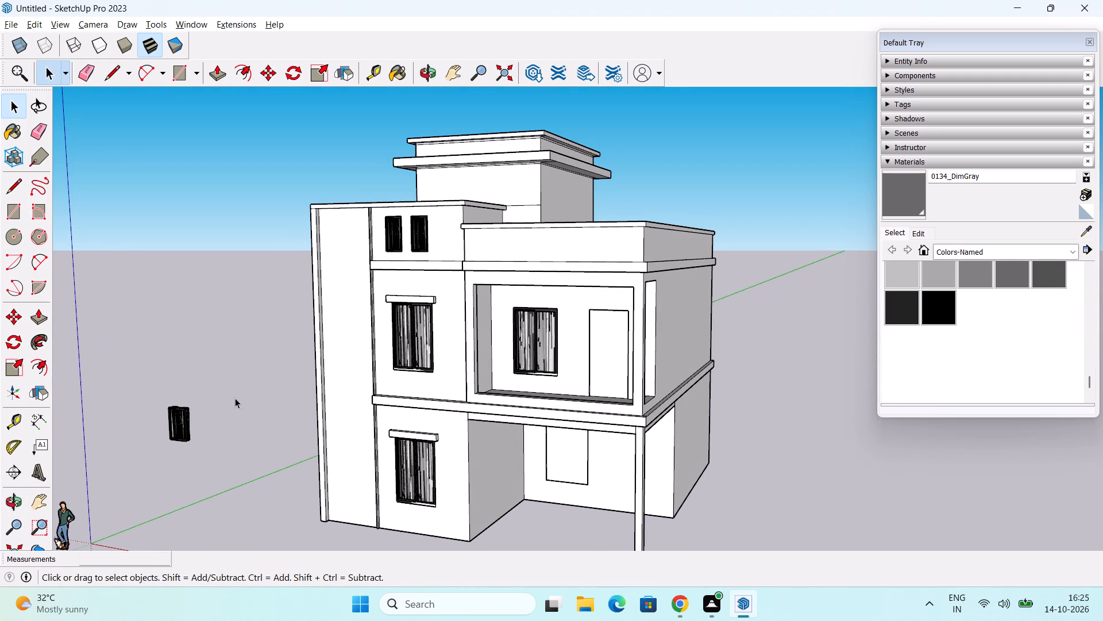
pyautogui.scroll(3, 216, 343)
pyautogui.scroll(-2, 287, 525)
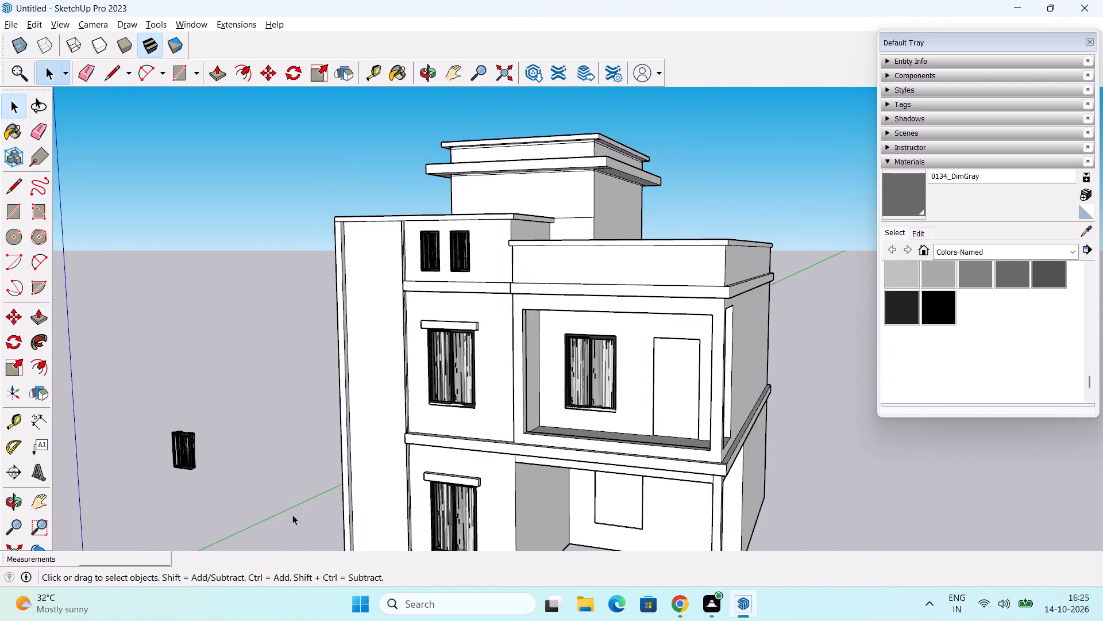
pyautogui.keyDown('shift'); pyautogui.moveTo(295, 496); pyautogui.dragTo(298, 344, button='middle'); pyautogui.keyUp('shift')
pyautogui.moveTo(347, 438); pyautogui.dragTo(280, 422, button='middle')
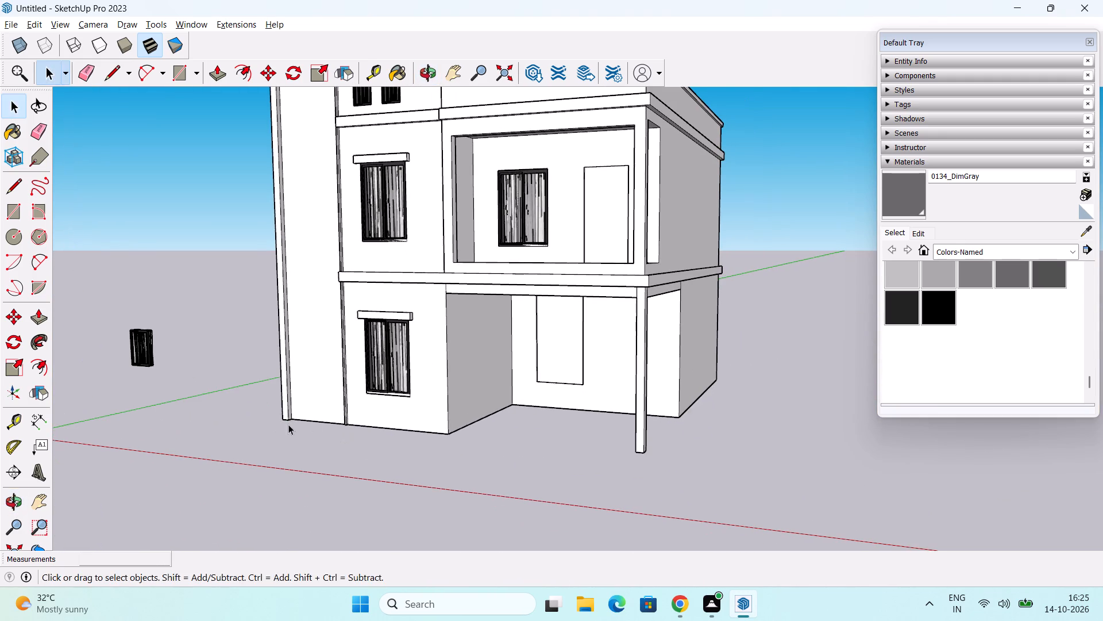
pyautogui.moveTo(288, 424); pyautogui.dragTo(360, 430, button='middle')
pyautogui.moveTo(313, 423); pyautogui.dragTo(261, 423, button='middle')
pyautogui.keyDown('shift'); pyautogui.moveTo(260, 423); pyautogui.dragTo(347, 420, button='middle'); pyautogui.keyUp('shift')
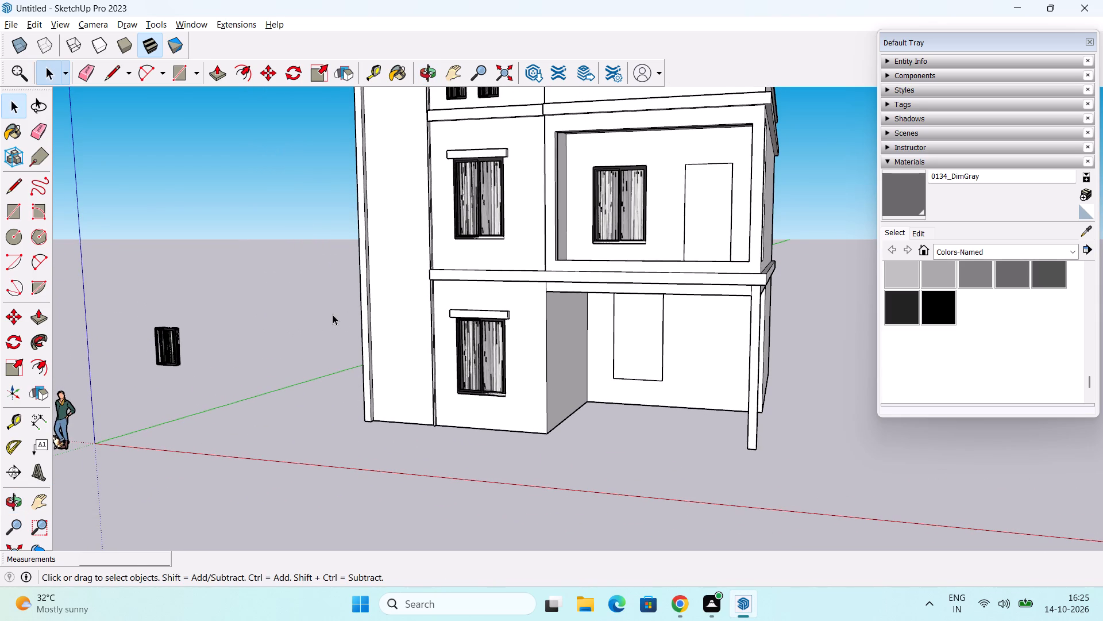
pyautogui.scroll(-6, 349, 317)
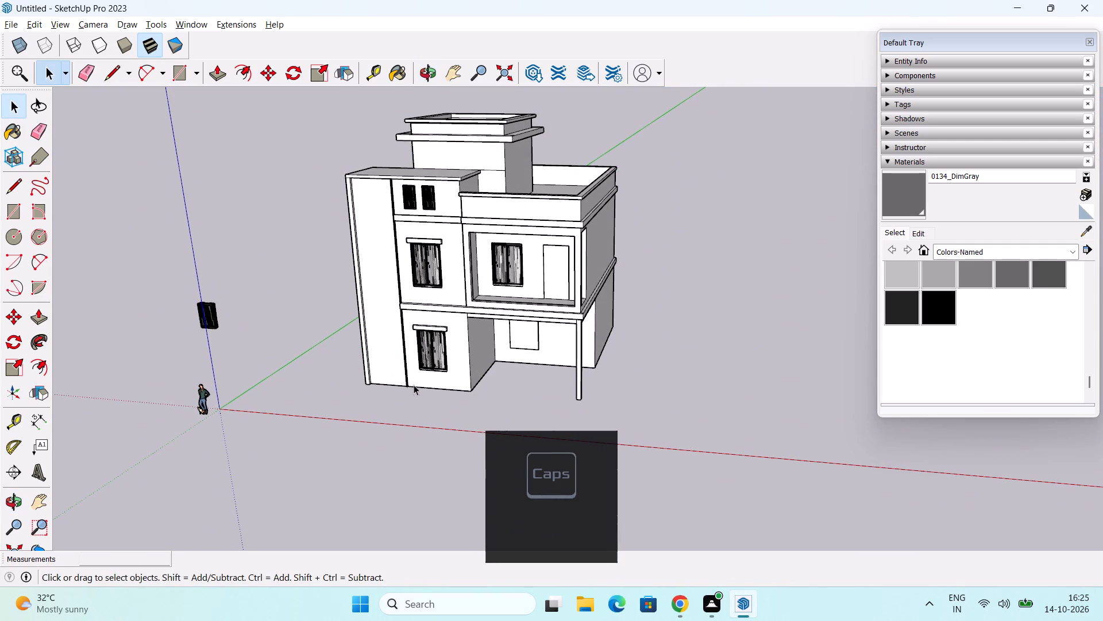
pyautogui.keyDown('shift'); pyautogui.moveTo(414, 385); pyautogui.dragTo(407, 486, button='middle'); pyautogui.keyUp('shift')
pyautogui.moveTo(400, 423); pyautogui.dragTo(365, 335, button='middle')
pyautogui.scroll(2, 432, 316)
pyautogui.moveTo(448, 333); pyautogui.dragTo(465, 469, button='middle')
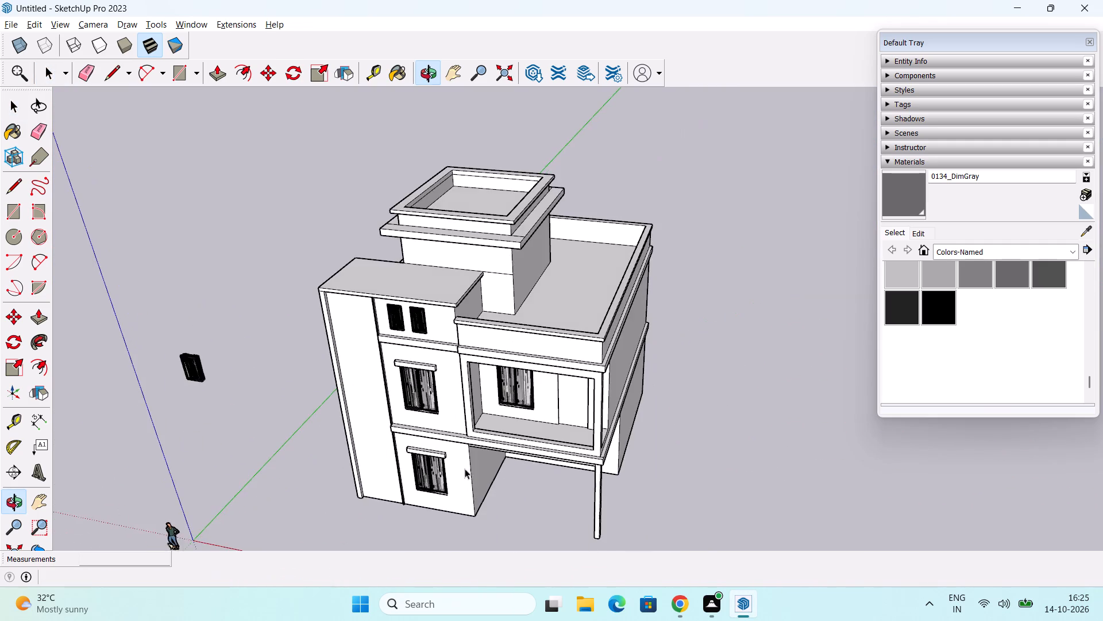
# Draw a door-outline rectangle about 6' 6" by 2' on the rooftop tower's front wall, from the horizontal line down to the terrace floor.
pyautogui.scroll(9, 483, 343)
pyautogui.moveTo(488, 315); pyautogui.dragTo(460, 328, button='middle')
pyautogui.moveTo(460, 321); pyautogui.dragTo(463, 221, button='middle')
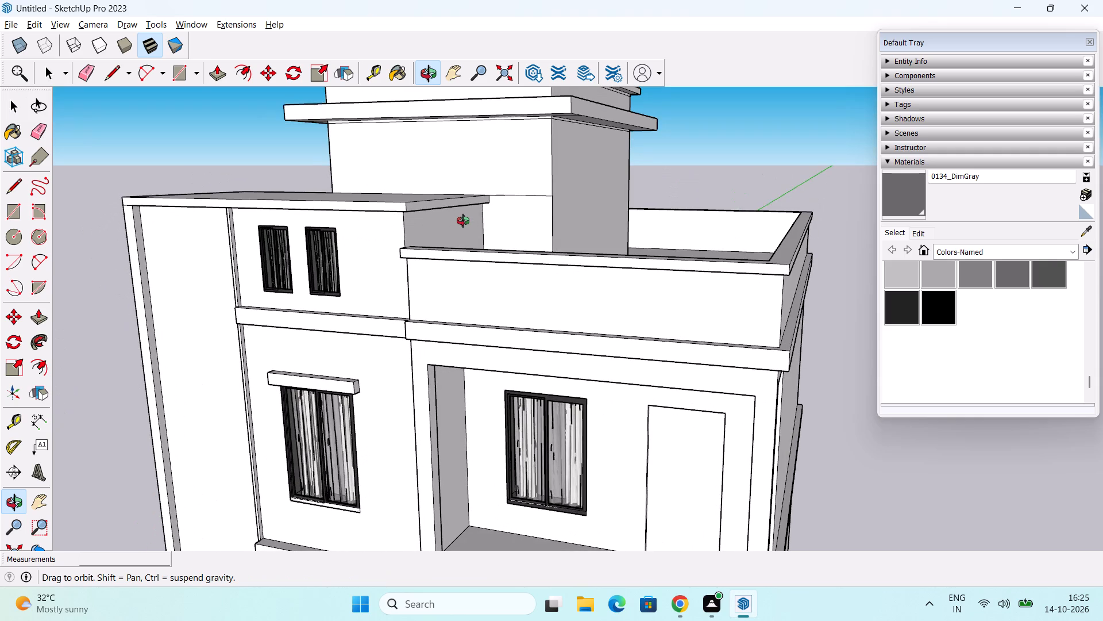
pyautogui.moveTo(463, 221); pyautogui.dragTo(514, 264, button='middle')
pyautogui.click(11, 213)
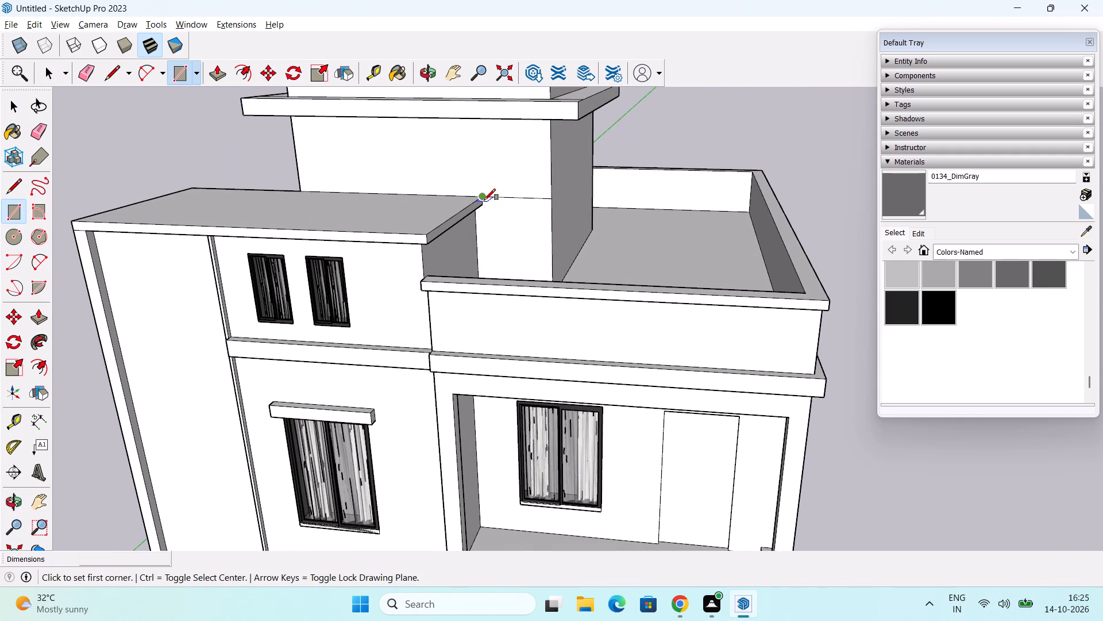
pyautogui.scroll(1, 481, 206)
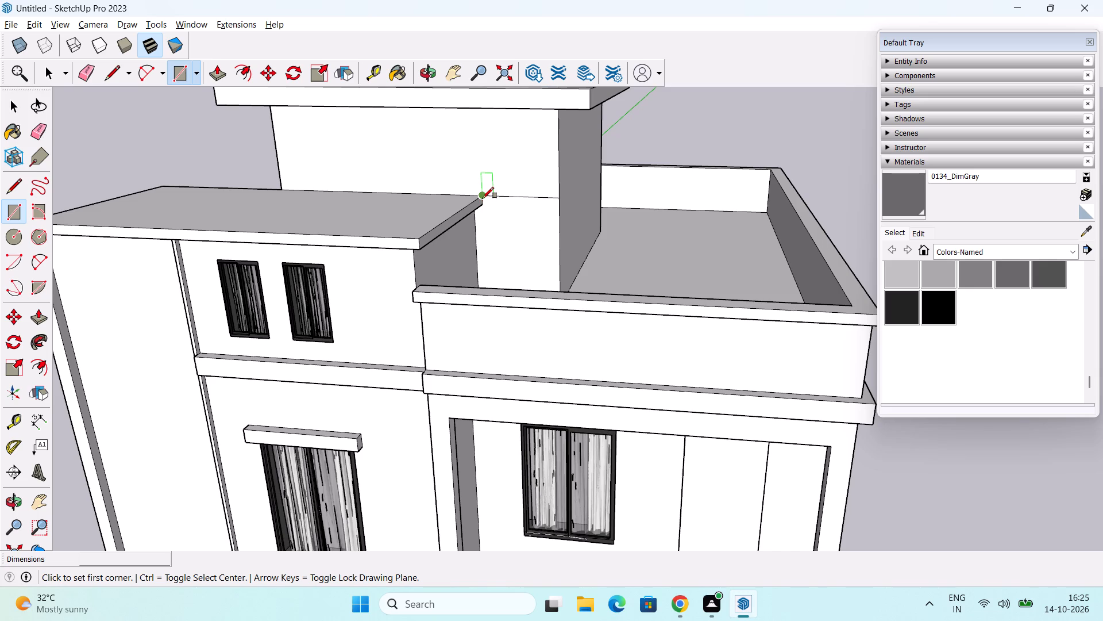
pyautogui.click(486, 198)
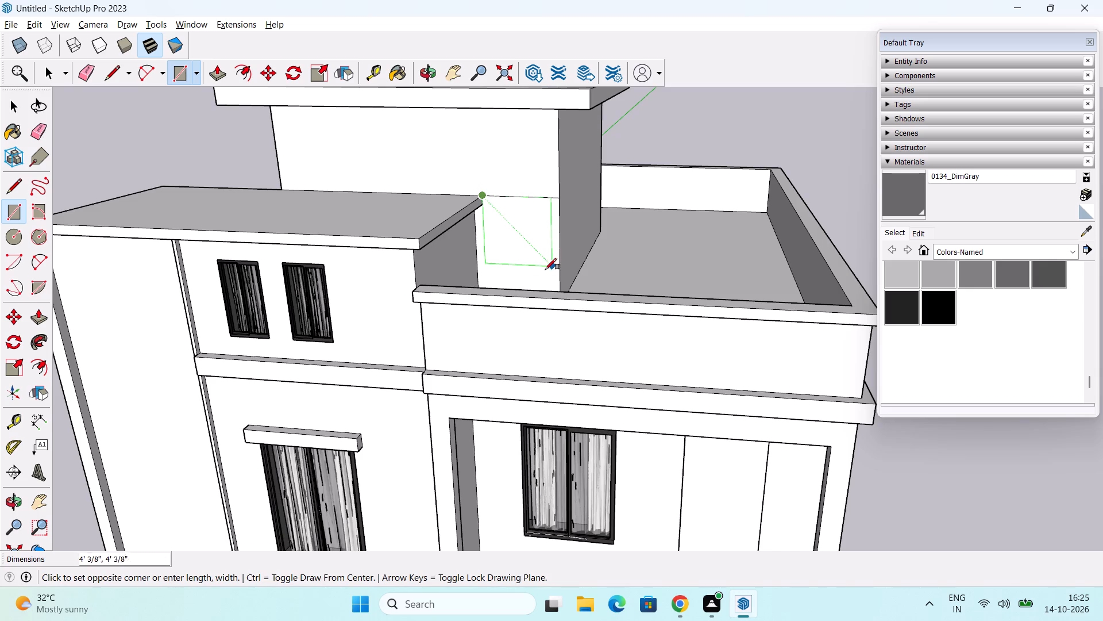
pyautogui.keyDown('shift'); pyautogui.moveTo(539, 282); pyautogui.dragTo(545, 191, button='middle'); pyautogui.keyUp('shift')
pyautogui.moveTo(545, 191); pyautogui.dragTo(485, 317, button='middle')
pyautogui.scroll(2, 542, 183)
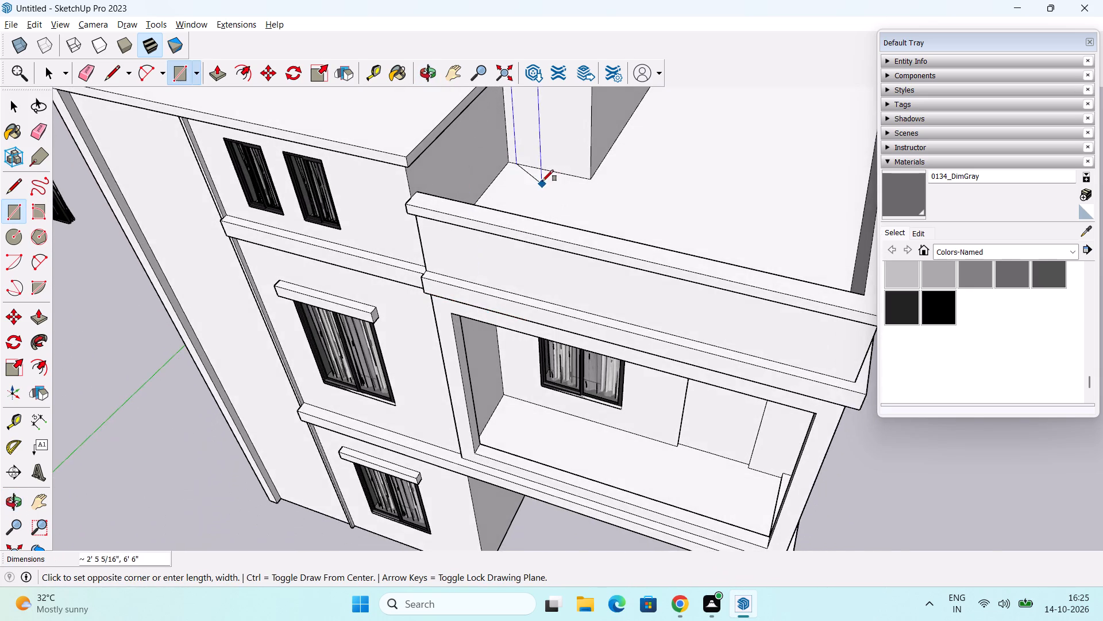
pyautogui.scroll(1, 543, 180)
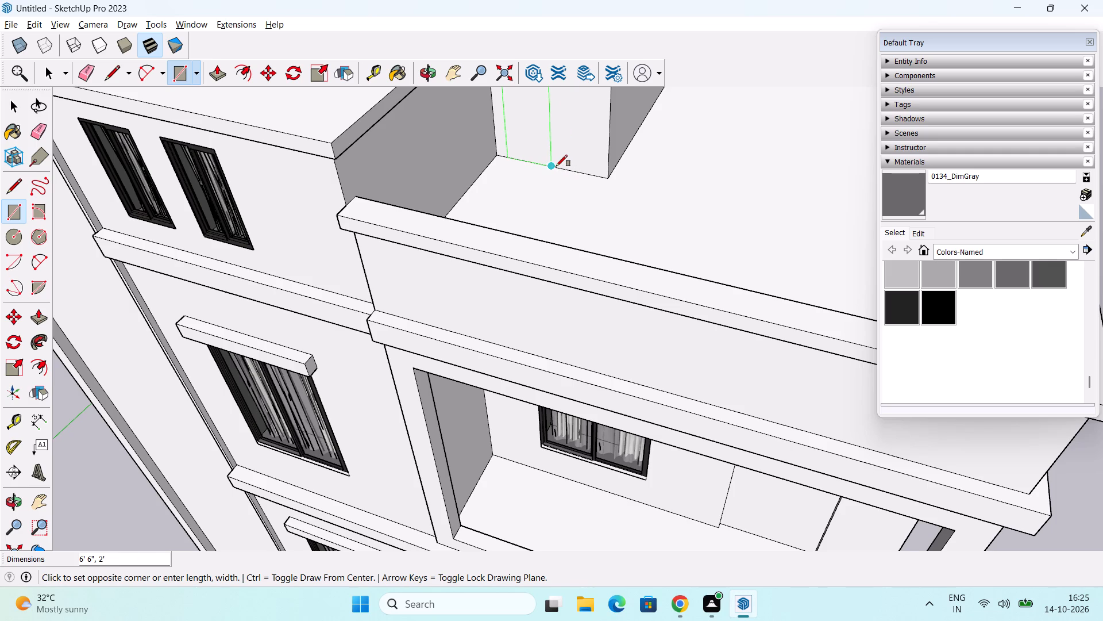
pyautogui.click(558, 166)
pyautogui.scroll(-9, 572, 189)
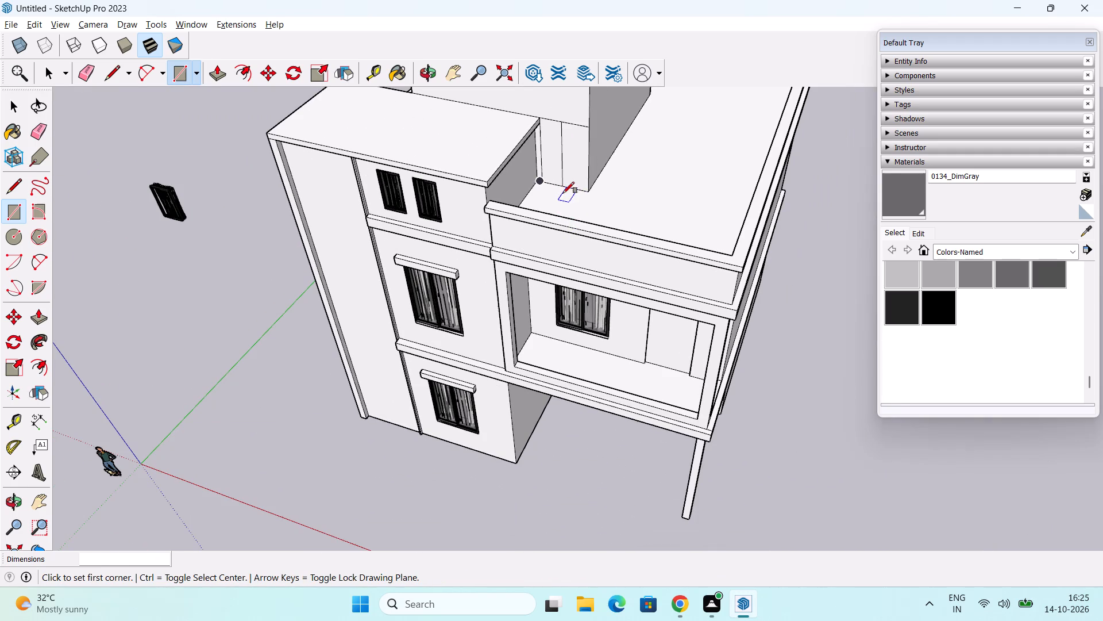
# Erase the leftover horizontal line between the new door outline and the tower wall's outer corner.
pyautogui.press('space')
pyautogui.press('e')
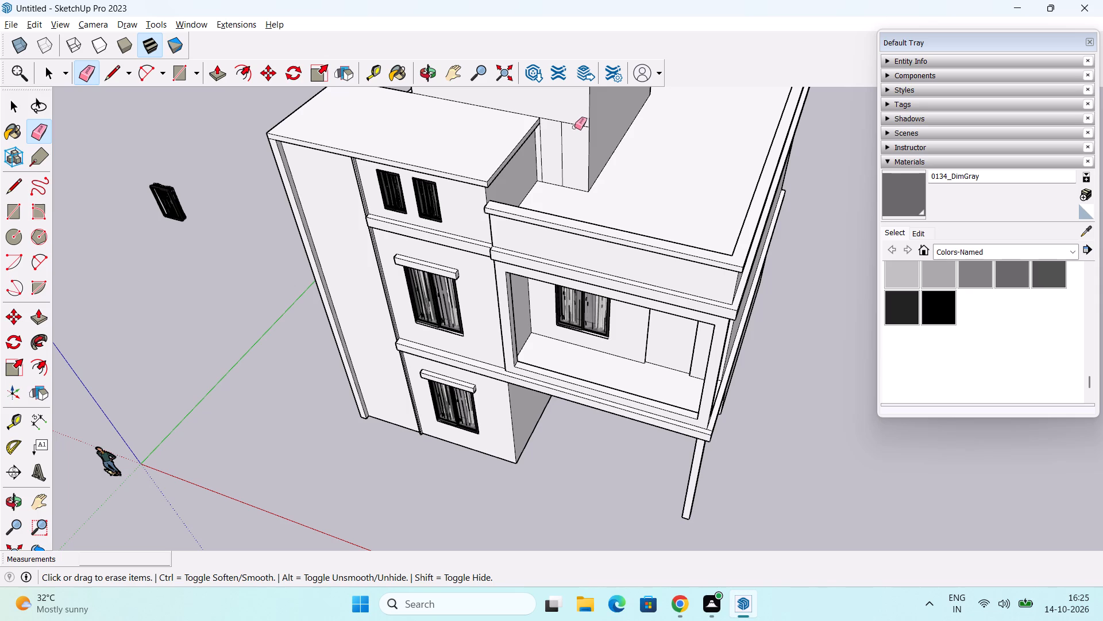
pyautogui.click(575, 126)
pyautogui.scroll(-2, 590, 260)
pyautogui.moveTo(478, 321); pyautogui.dragTo(492, 269, button='middle')
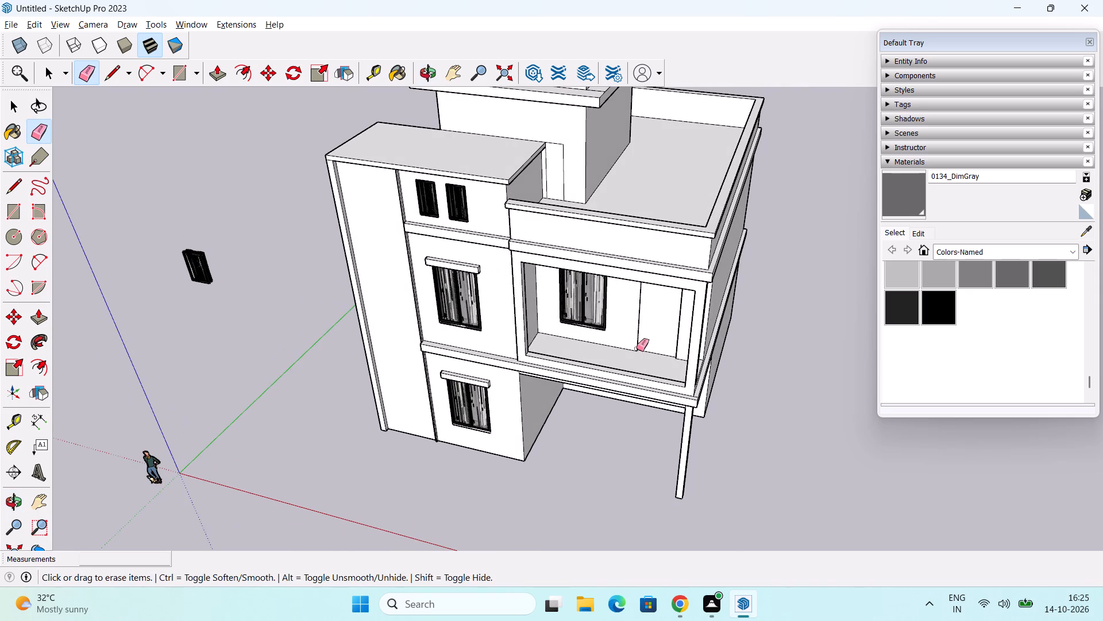
pyautogui.press('space')
pyautogui.click(600, 501)
# Review the whole house from the front, low angles and the balcony side to check what still needs detailing.
pyautogui.moveTo(600, 500); pyautogui.dragTo(560, 453, button='middle')
pyautogui.keyDown('shift'); pyautogui.moveTo(607, 470); pyautogui.dragTo(592, 462, button='middle'); pyautogui.keyUp('shift')
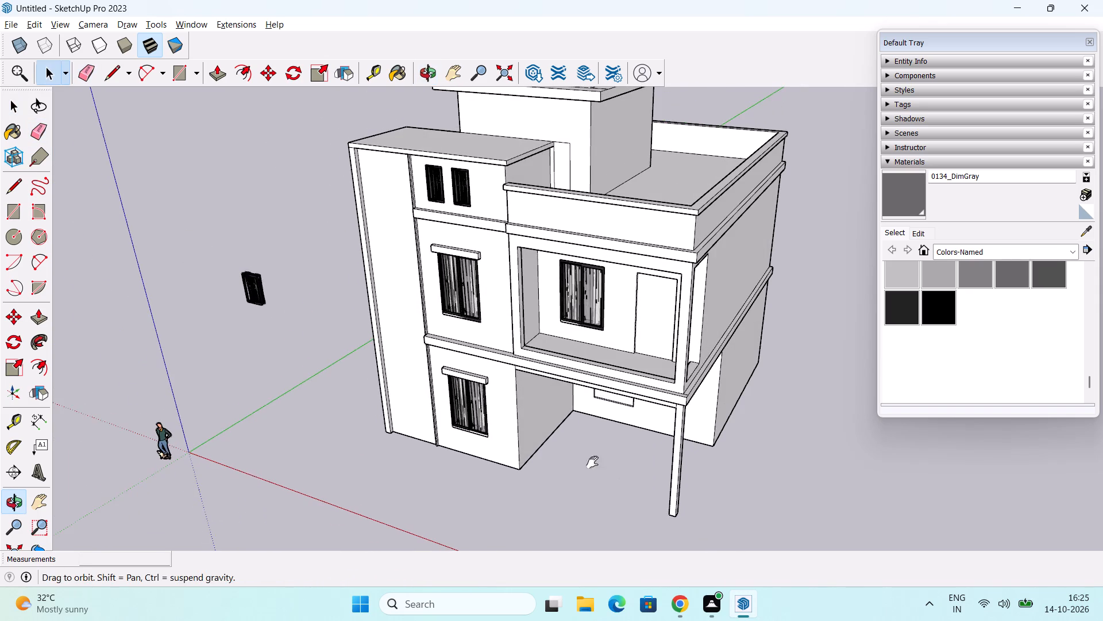
pyautogui.keyDown('shift'); pyautogui.moveTo(592, 462); pyautogui.dragTo(516, 424, button='middle'); pyautogui.keyUp('shift')
pyautogui.scroll(-2, 503, 444)
pyautogui.moveTo(492, 476); pyautogui.dragTo(514, 348, button='middle')
pyautogui.hotkey('alt', 'Tab')
pyautogui.hotkey('alt', 'Tab')
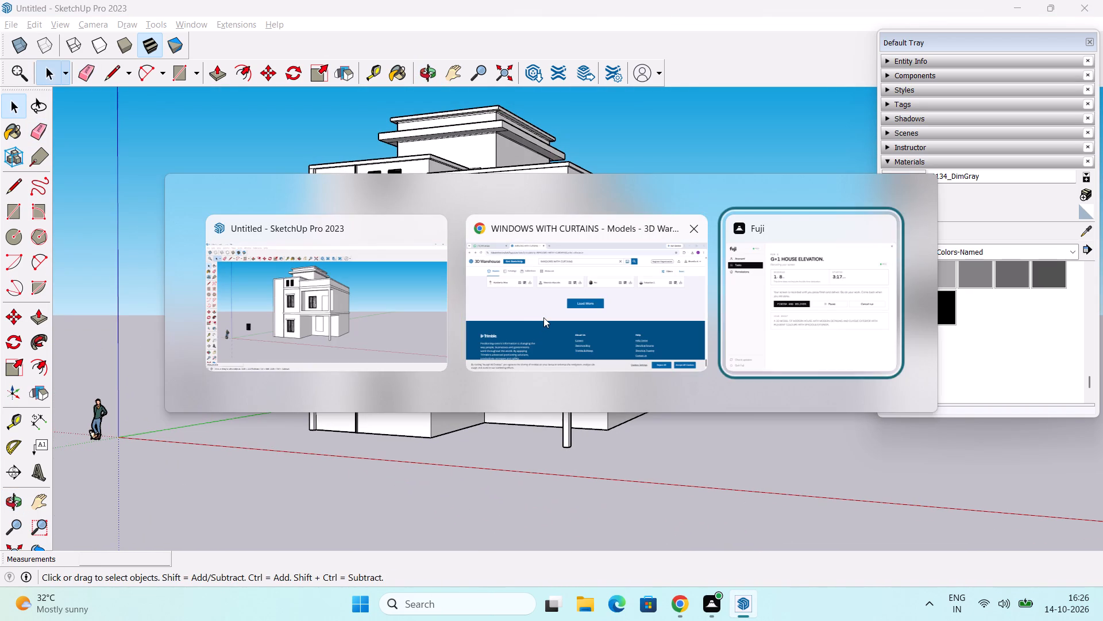
pyautogui.hotkey('alt', 'Tab')
pyautogui.scroll(-1, 496, 345)
pyautogui.moveTo(491, 375); pyautogui.dragTo(483, 351, button='middle')
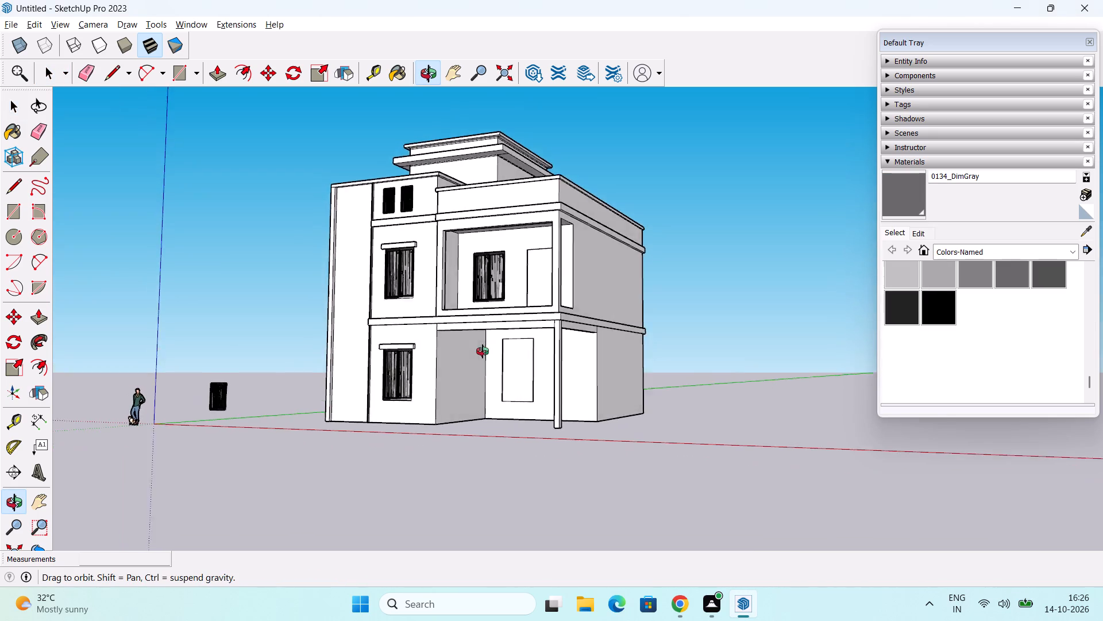
pyautogui.moveTo(483, 351); pyautogui.dragTo(519, 368, button='middle')
pyautogui.keyDown('shift'); pyautogui.moveTo(510, 375); pyautogui.dragTo(417, 393, button='middle'); pyautogui.keyUp('shift')
pyautogui.moveTo(441, 396); pyautogui.dragTo(380, 344, button='middle')
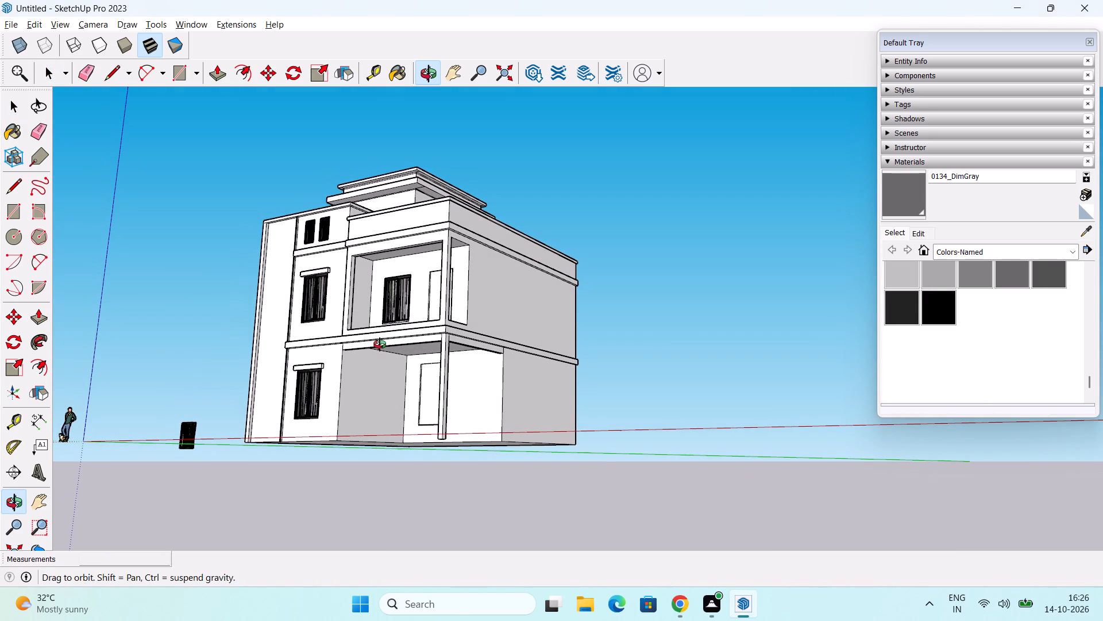
pyautogui.moveTo(380, 344); pyautogui.dragTo(380, 345, button='middle')
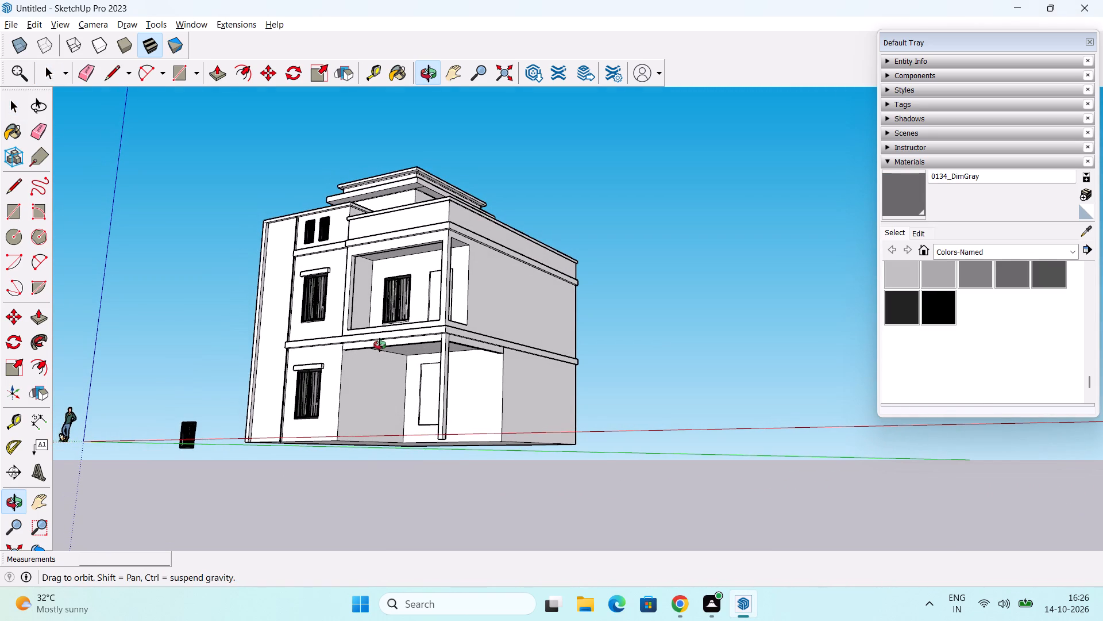
pyautogui.moveTo(380, 345); pyautogui.dragTo(424, 375, button='middle')
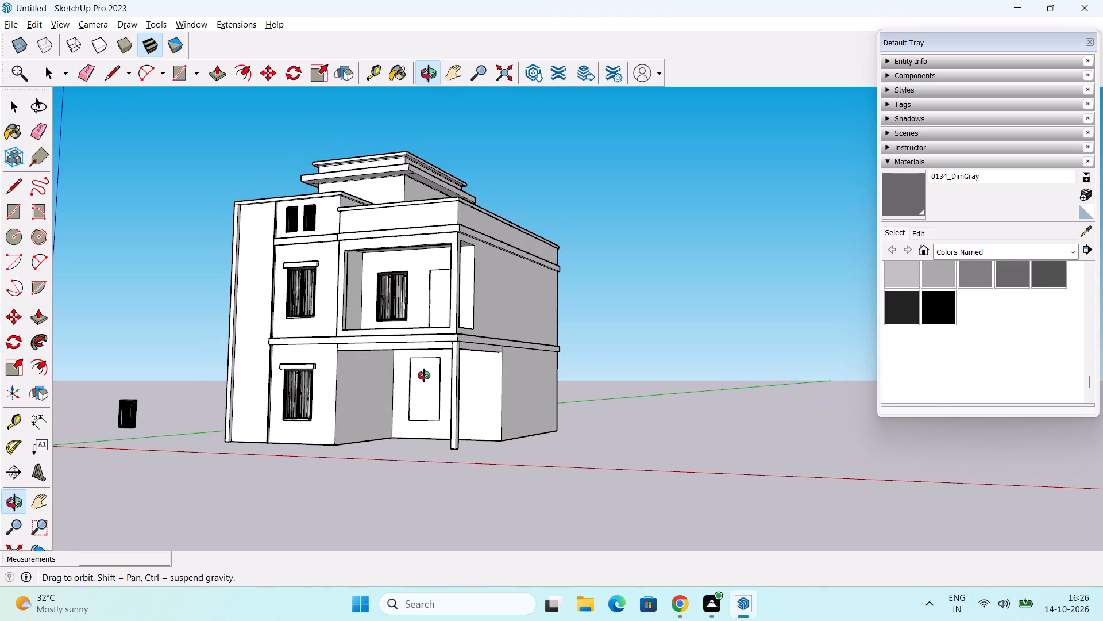
pyautogui.moveTo(424, 375); pyautogui.dragTo(504, 294, button='middle')
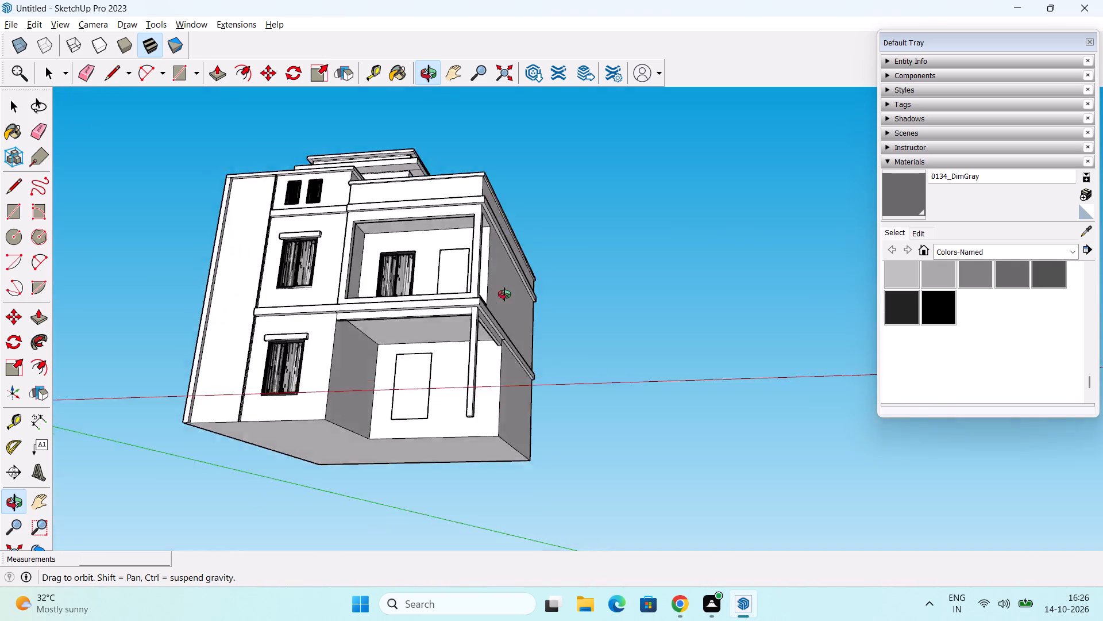
pyautogui.moveTo(504, 294); pyautogui.dragTo(558, 301, button='middle')
pyautogui.moveTo(498, 397); pyautogui.dragTo(331, 416, button='middle')
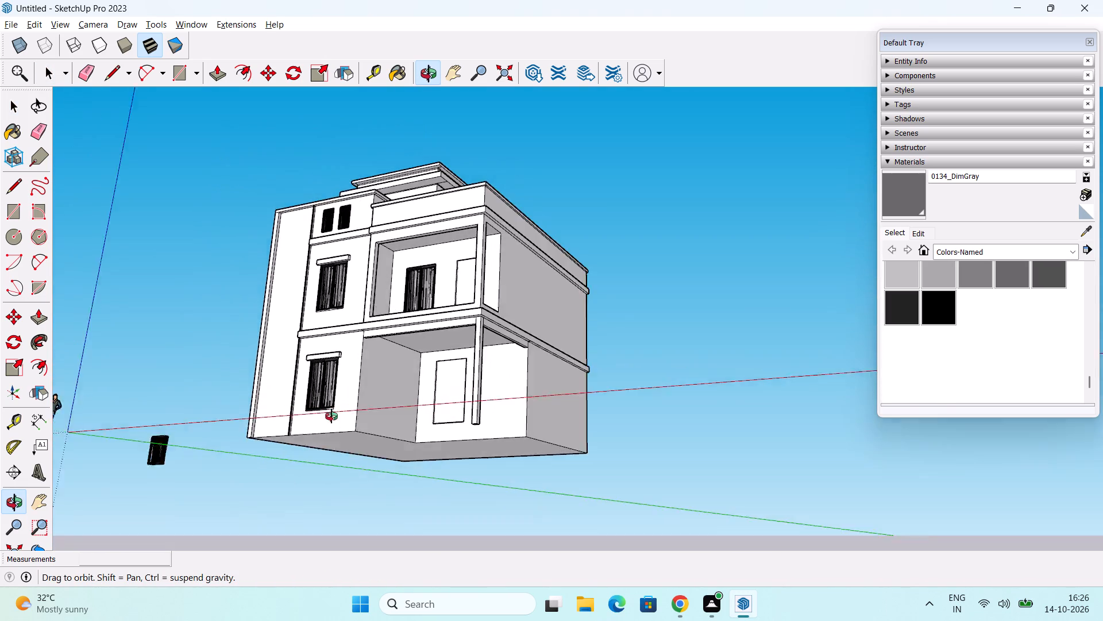
pyautogui.moveTo(331, 416); pyautogui.dragTo(242, 431, button='middle')
pyautogui.scroll(2, 465, 365)
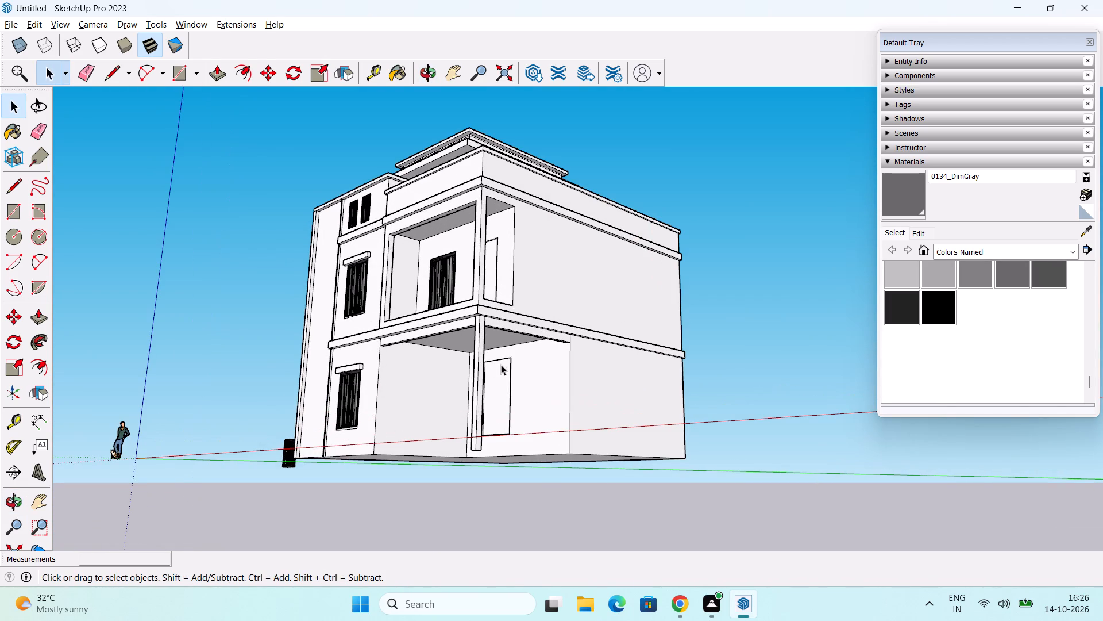
pyautogui.moveTo(499, 359); pyautogui.dragTo(556, 366, button='middle')
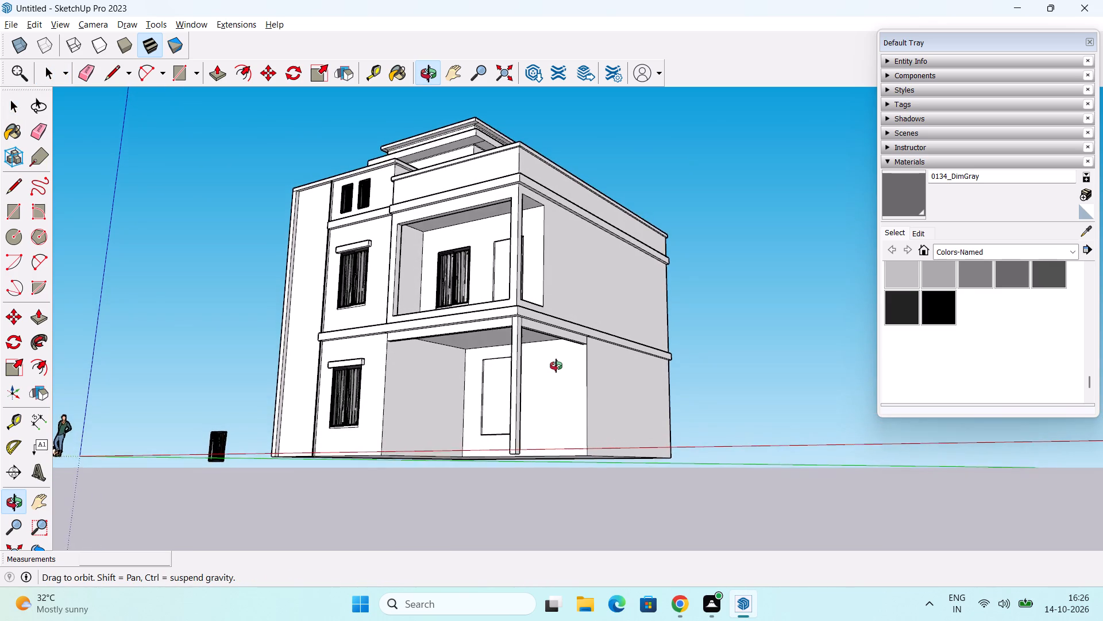
pyautogui.moveTo(556, 366); pyautogui.dragTo(476, 404, button='middle')
pyautogui.scroll(-1, 487, 397)
pyautogui.moveTo(383, 400); pyautogui.dragTo(465, 427, button='middle')
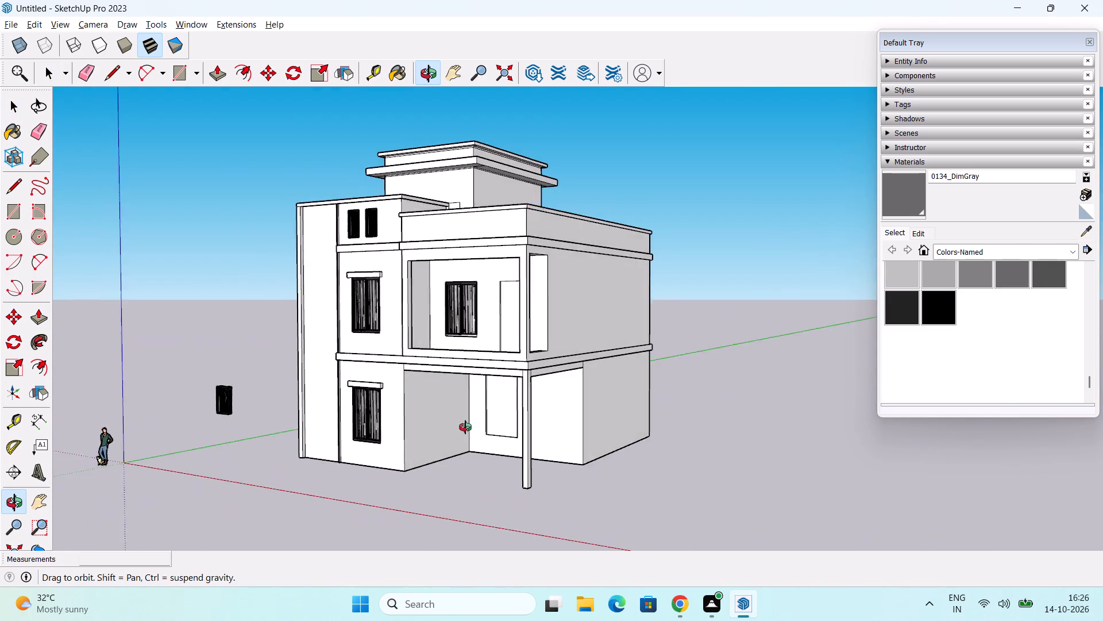
pyautogui.moveTo(465, 427); pyautogui.dragTo(354, 458, button='middle')
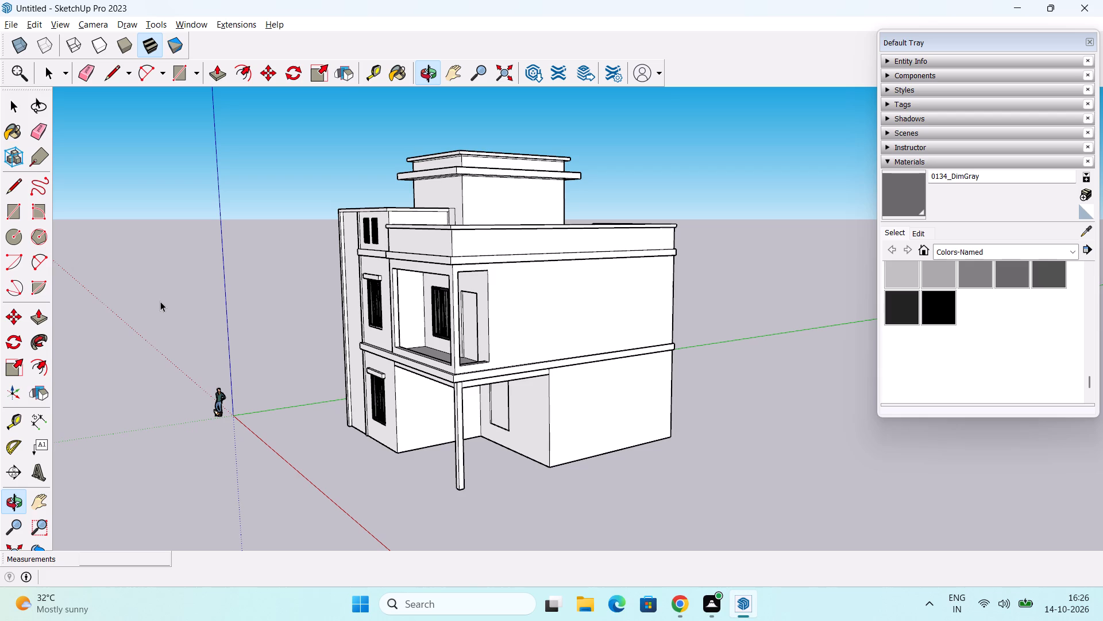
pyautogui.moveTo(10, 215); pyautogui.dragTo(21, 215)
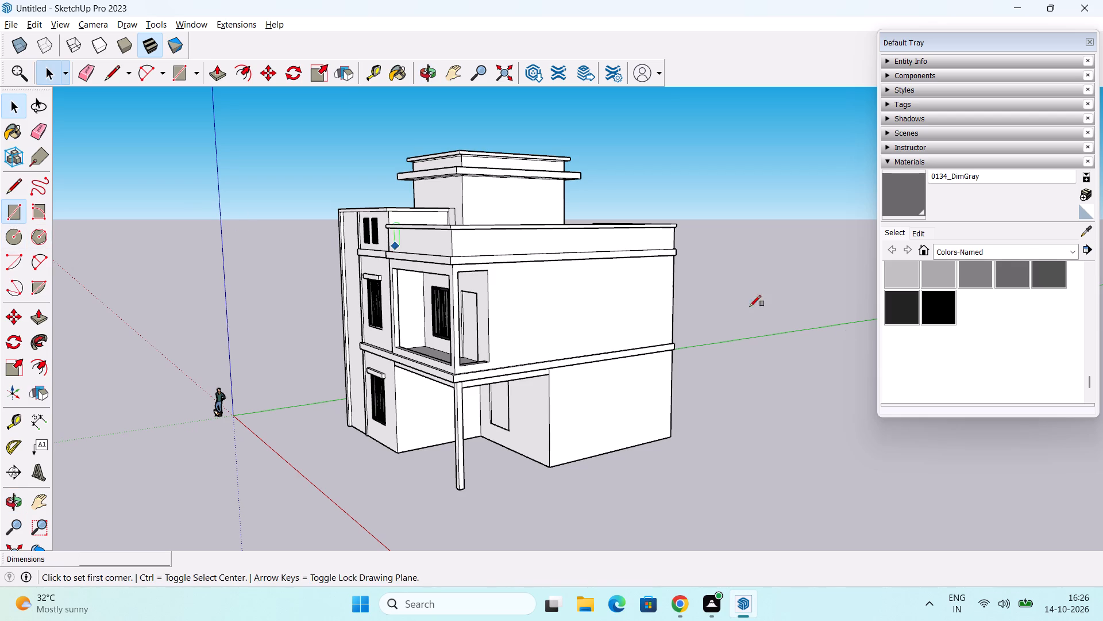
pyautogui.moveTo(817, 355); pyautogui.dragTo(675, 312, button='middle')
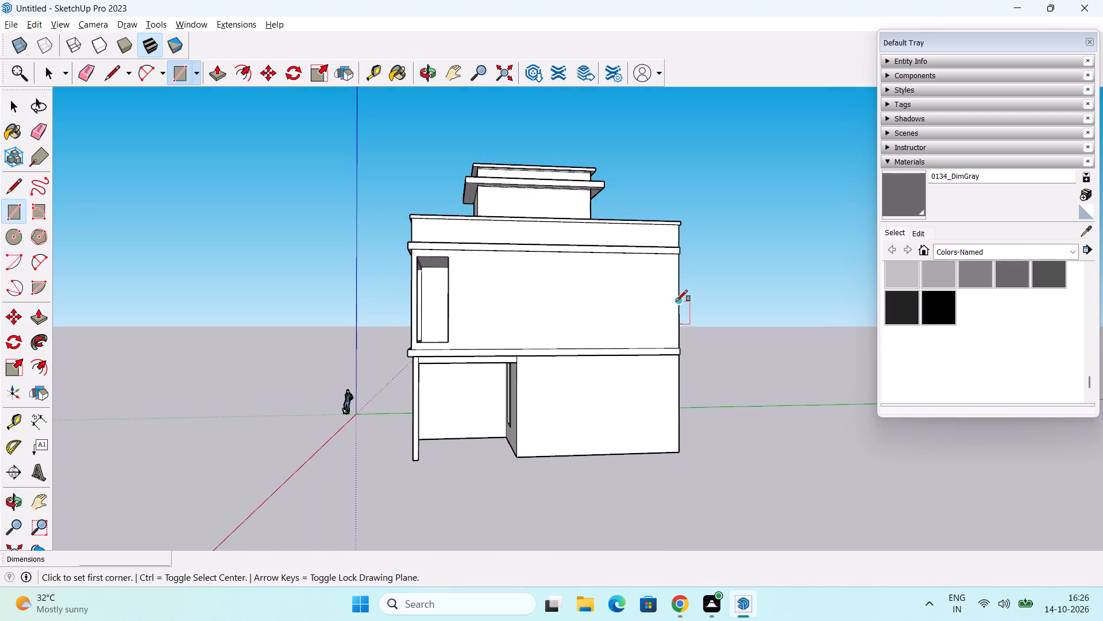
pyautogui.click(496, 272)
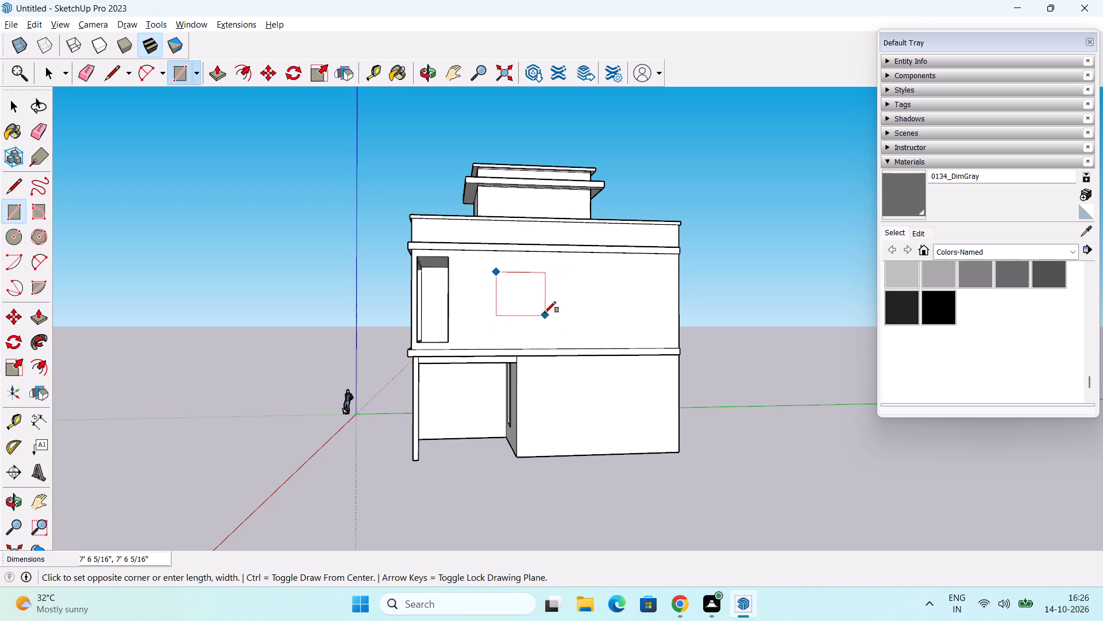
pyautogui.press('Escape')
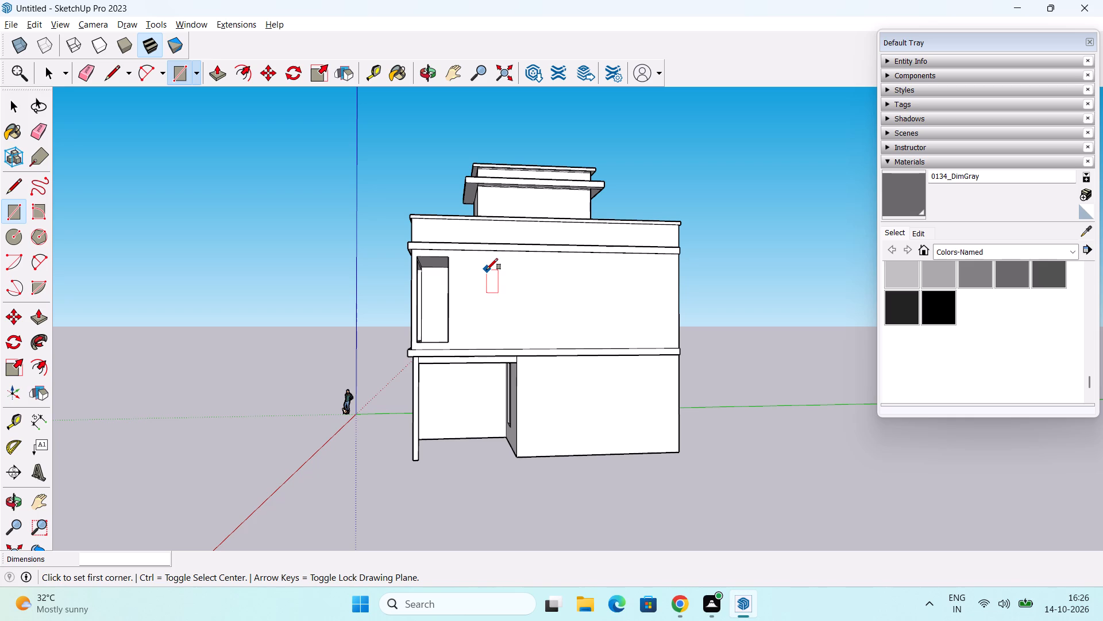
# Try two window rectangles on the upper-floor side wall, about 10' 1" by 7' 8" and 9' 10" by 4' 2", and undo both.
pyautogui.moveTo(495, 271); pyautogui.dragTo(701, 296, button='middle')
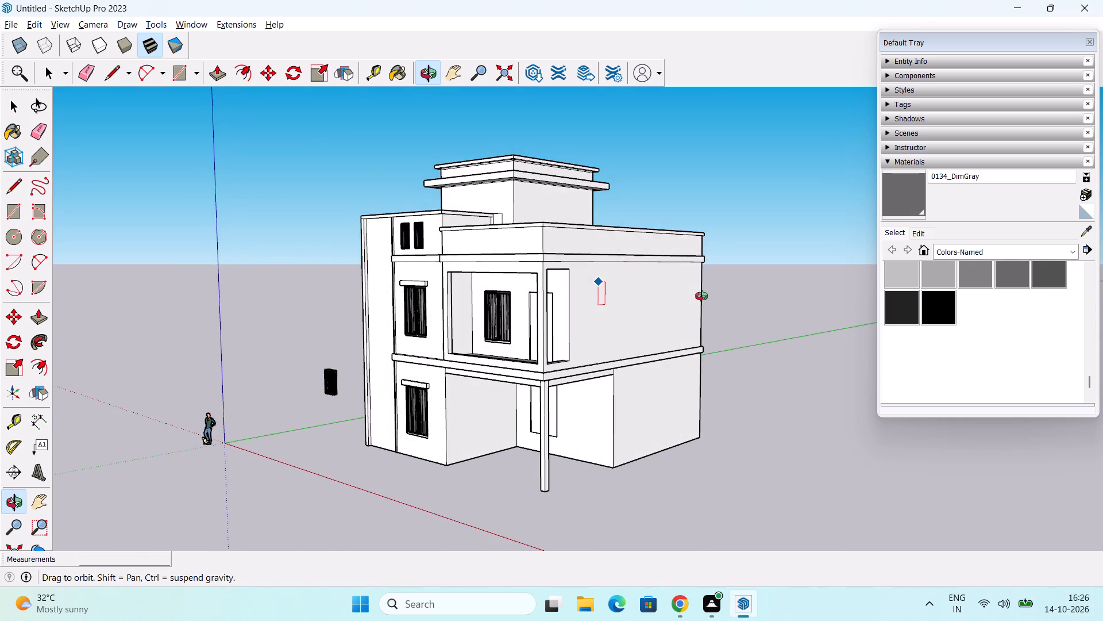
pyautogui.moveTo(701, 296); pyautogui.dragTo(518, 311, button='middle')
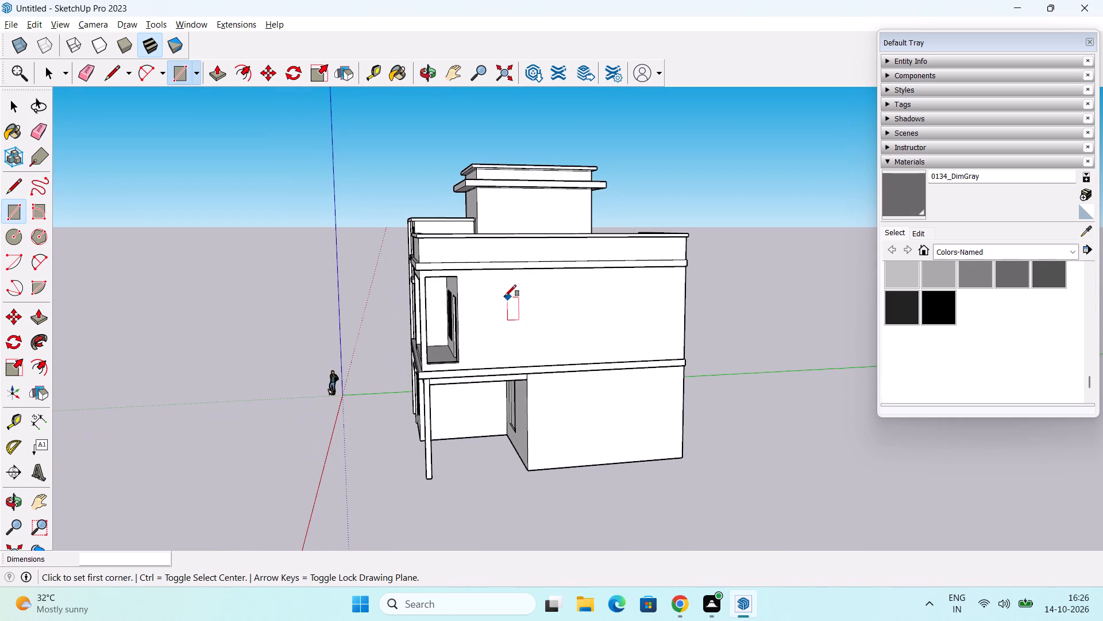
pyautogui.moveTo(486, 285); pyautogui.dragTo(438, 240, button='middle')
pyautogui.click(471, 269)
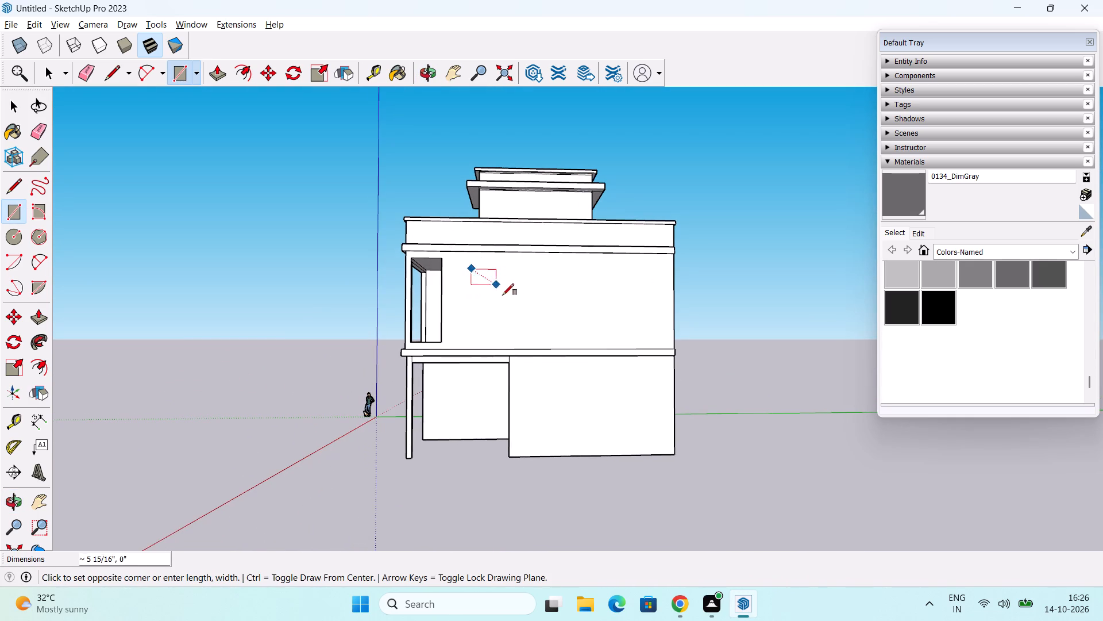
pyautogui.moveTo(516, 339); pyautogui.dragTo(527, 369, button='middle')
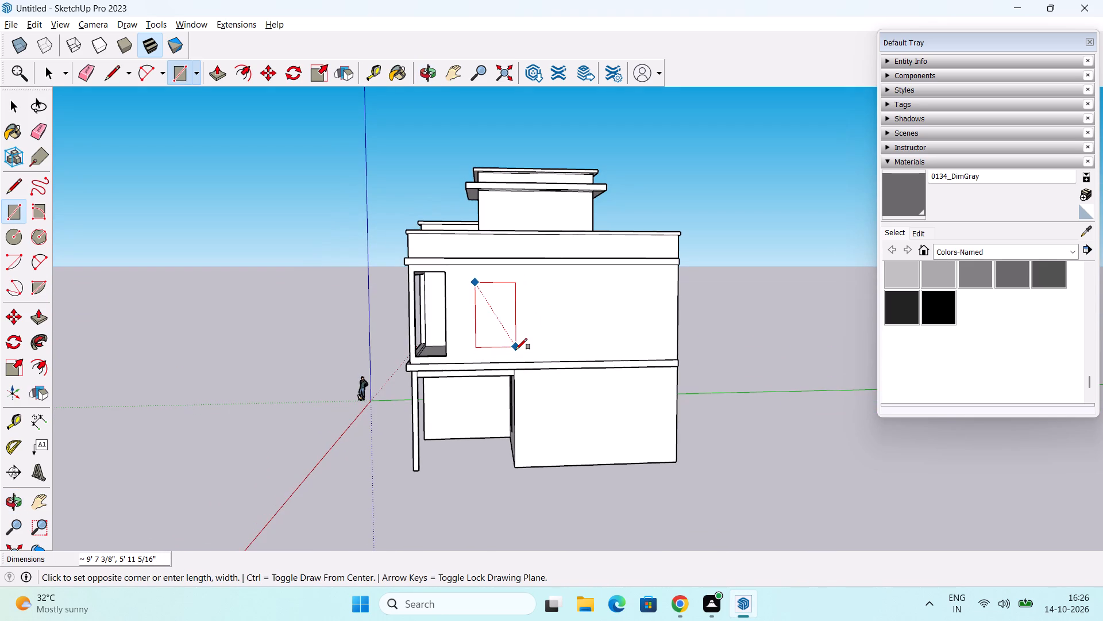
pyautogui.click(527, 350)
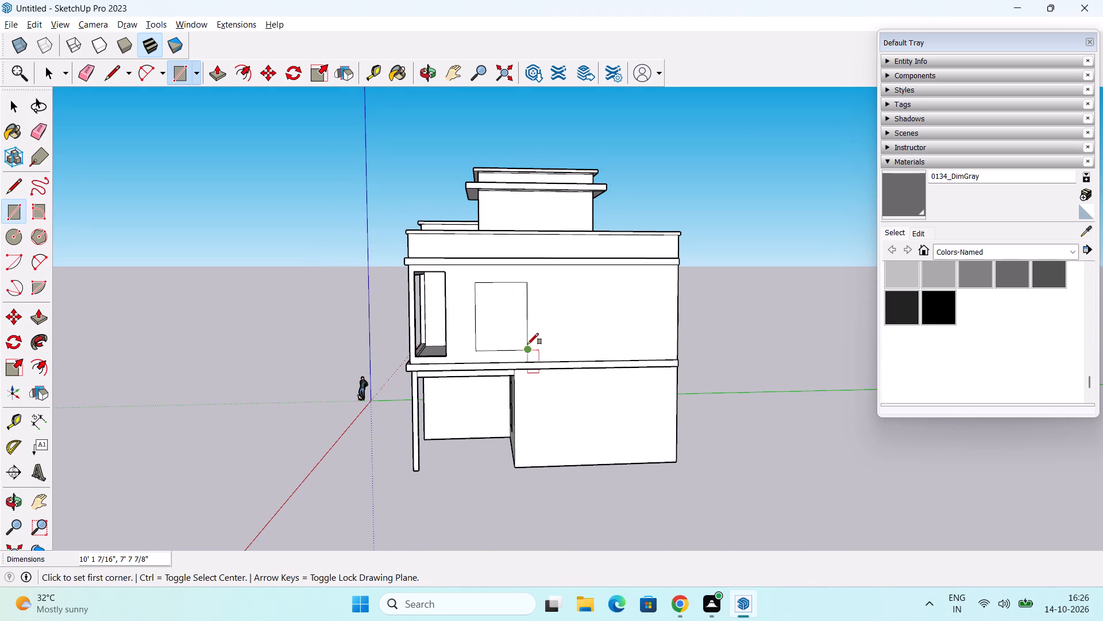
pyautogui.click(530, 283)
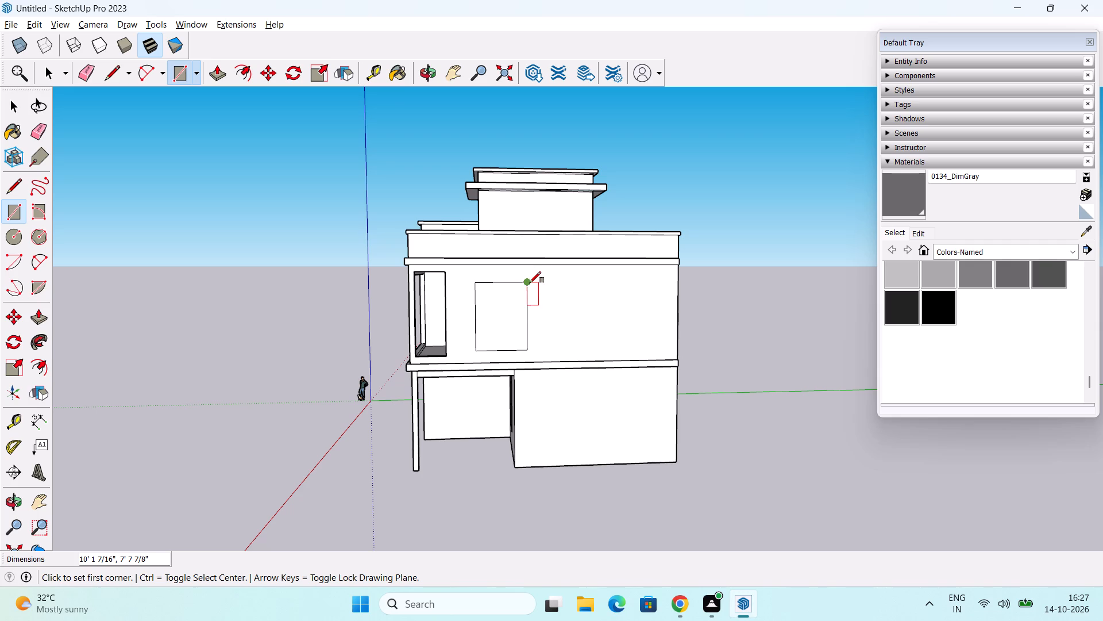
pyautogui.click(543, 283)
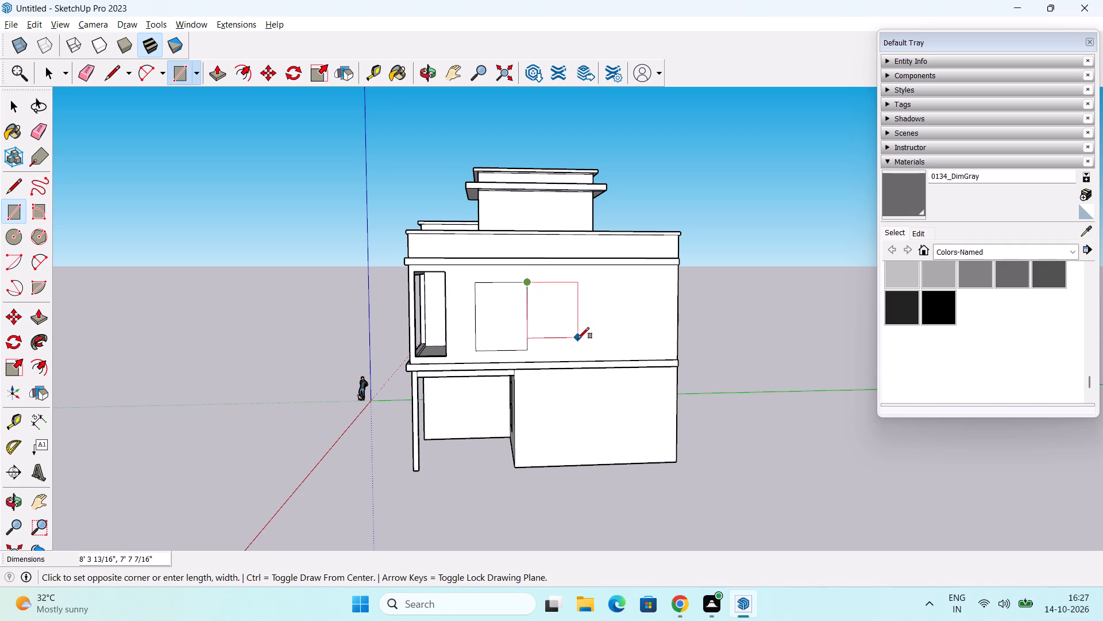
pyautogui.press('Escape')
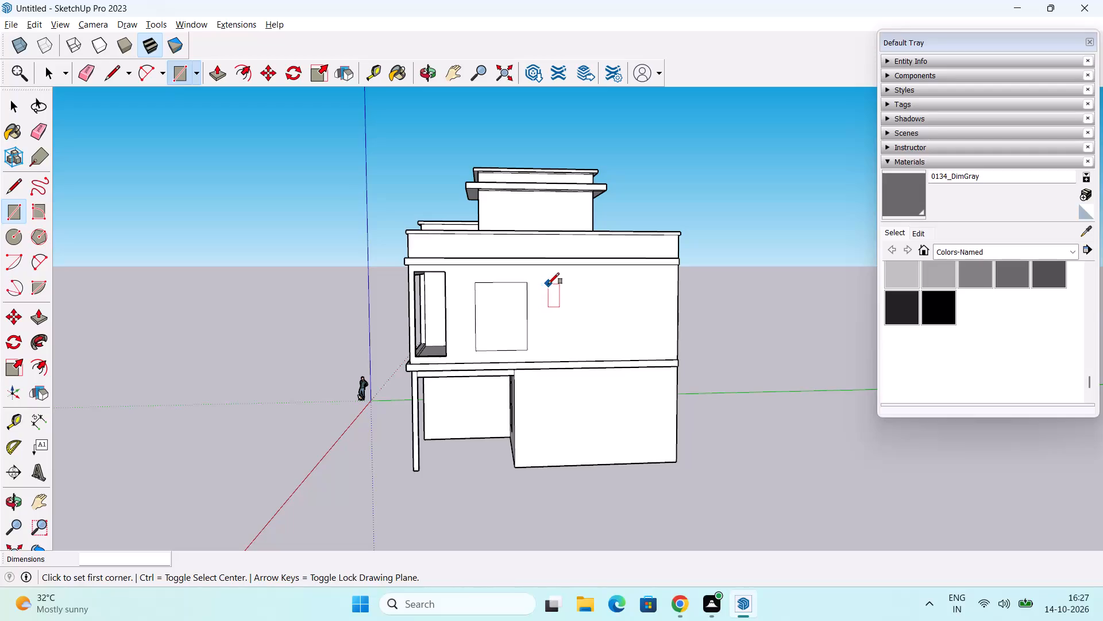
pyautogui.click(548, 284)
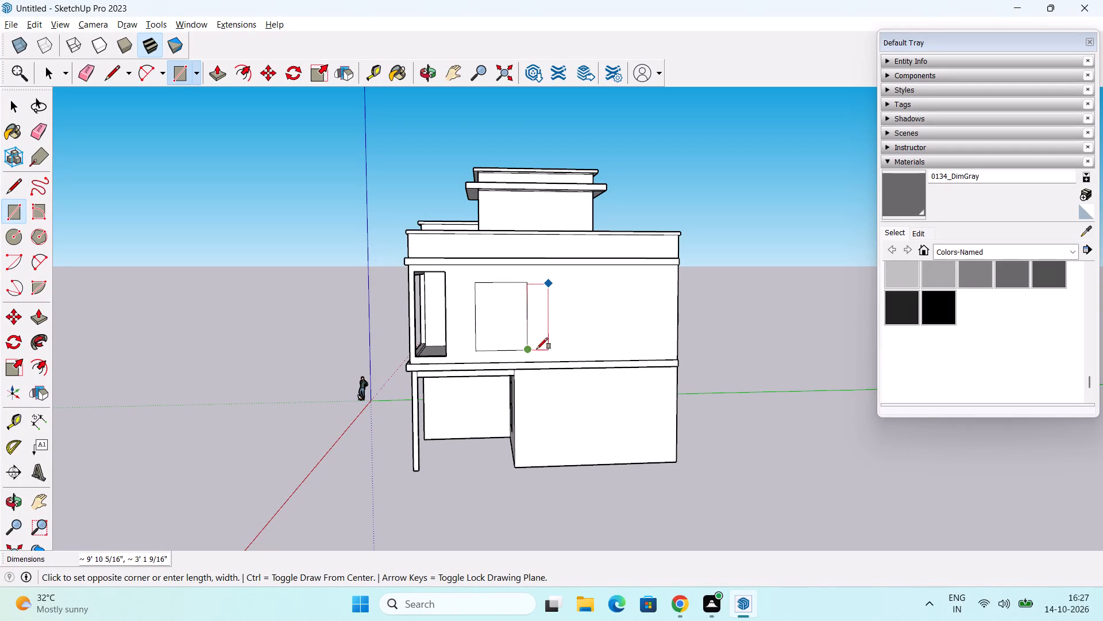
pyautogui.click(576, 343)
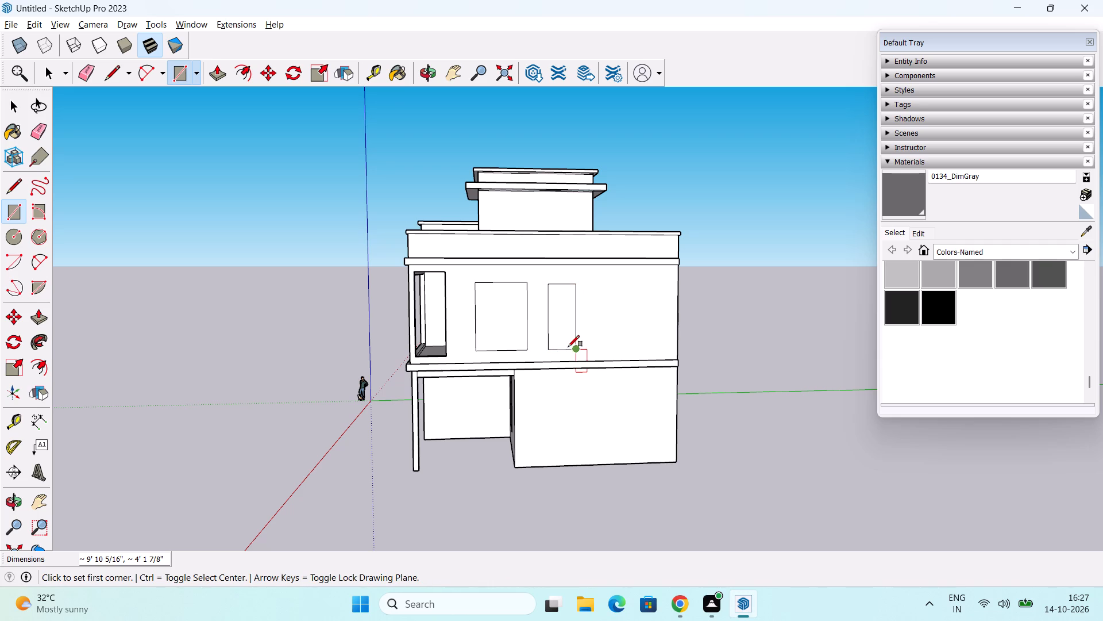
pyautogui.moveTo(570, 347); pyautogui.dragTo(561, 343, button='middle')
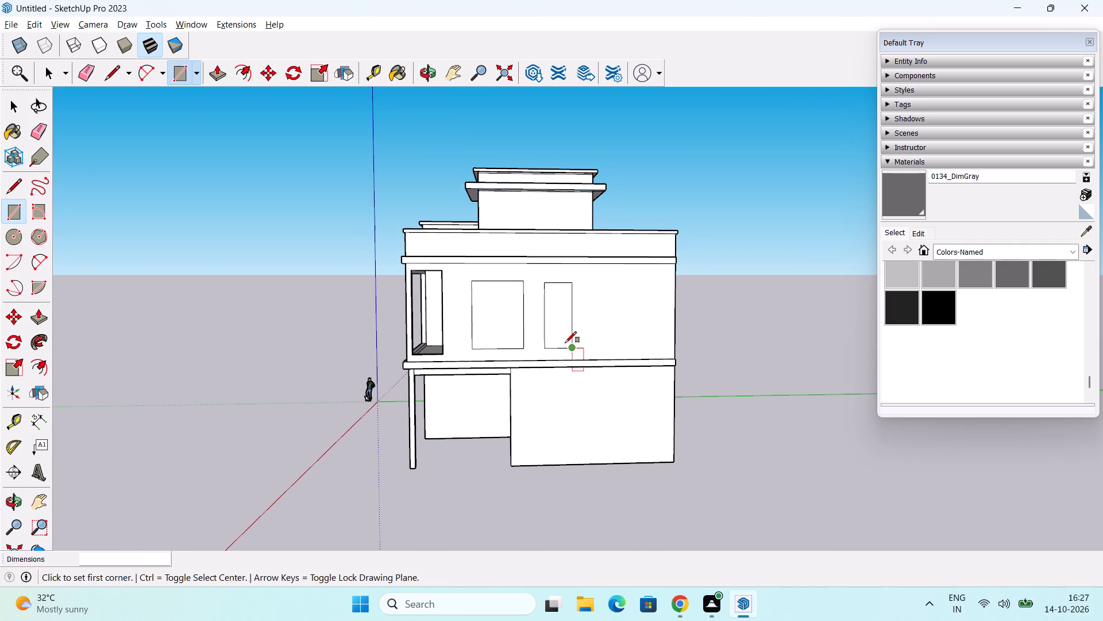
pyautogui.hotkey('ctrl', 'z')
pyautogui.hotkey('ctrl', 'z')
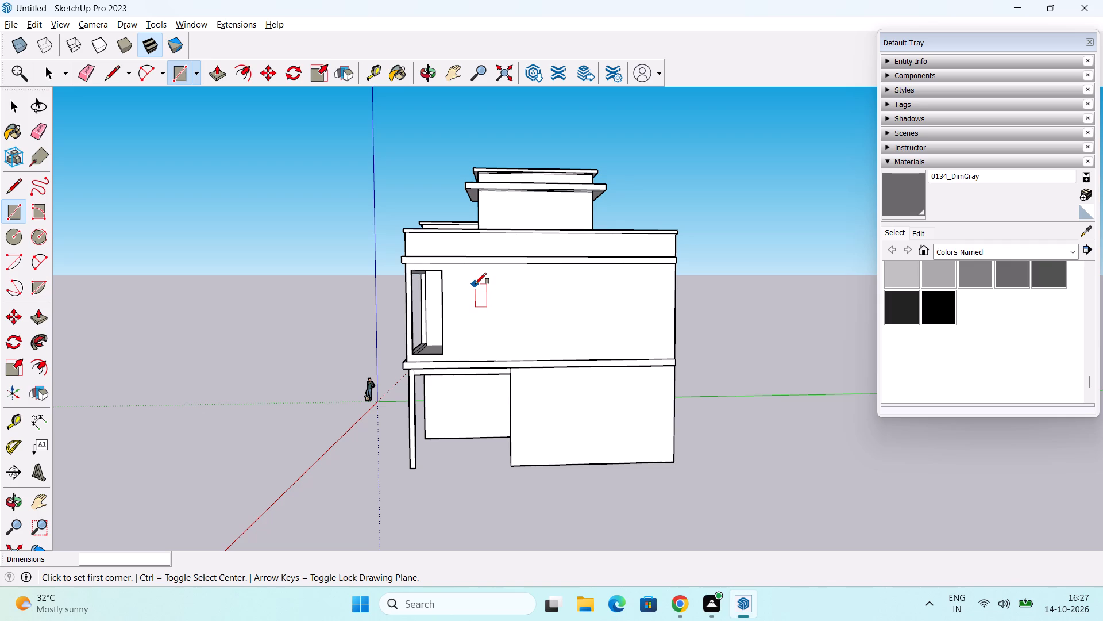
# Draw window rectangles on the side wall, about 11' 10" by 8' 7" on the upper floor and about 9' 5" by 8' 2" on the ground floor.
pyautogui.click(473, 283)
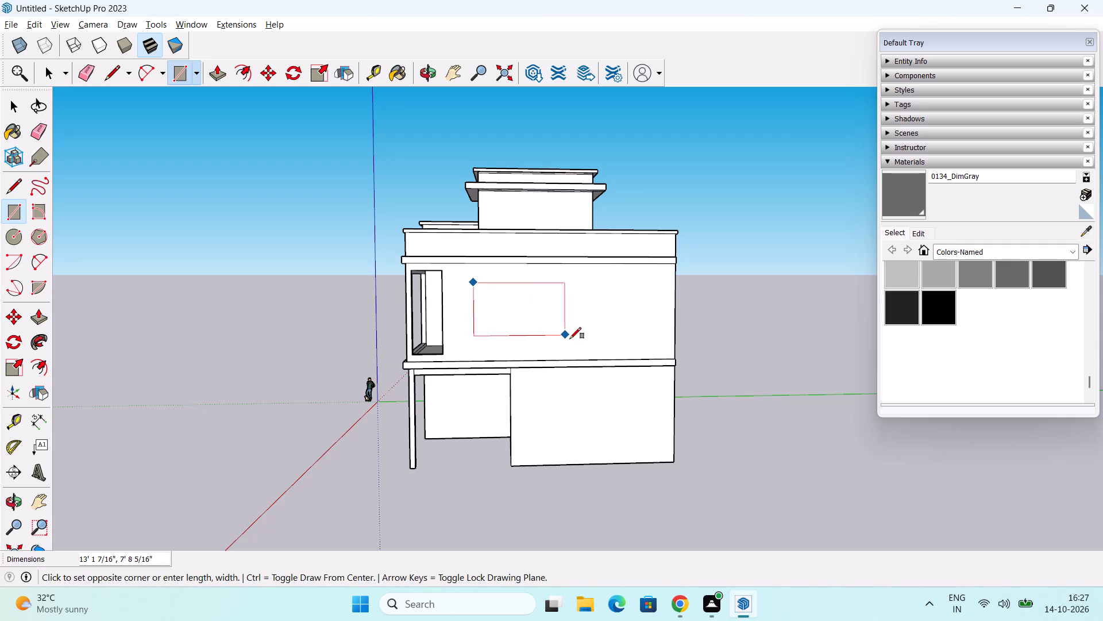
pyautogui.click(553, 340)
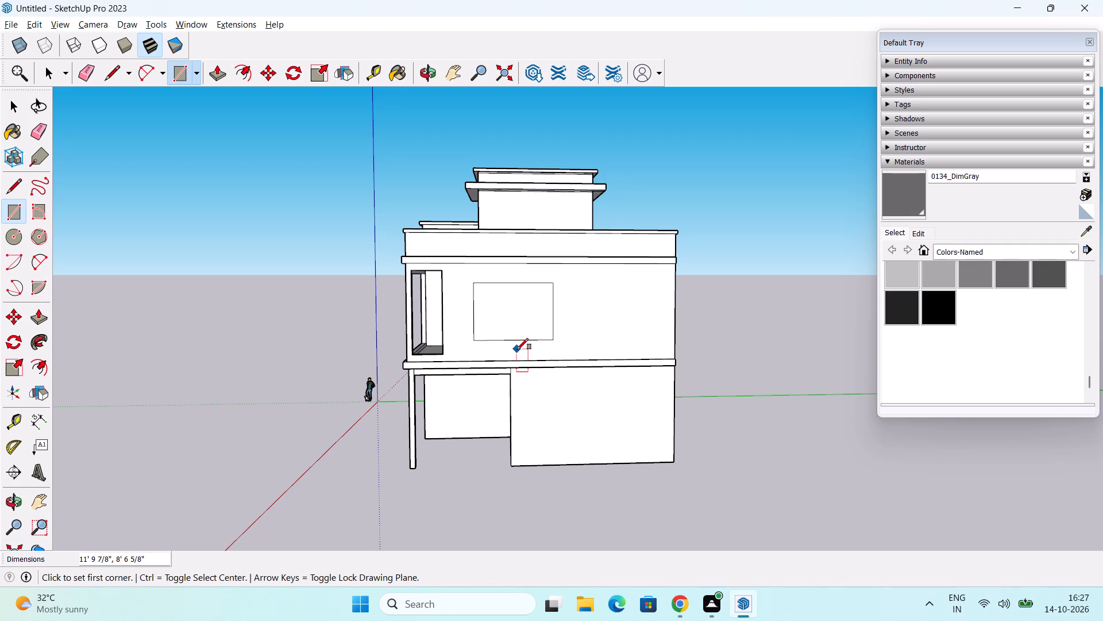
pyautogui.keyDown('shift'); pyautogui.moveTo(604, 435); pyautogui.dragTo(596, 362, button='middle'); pyautogui.keyUp('shift')
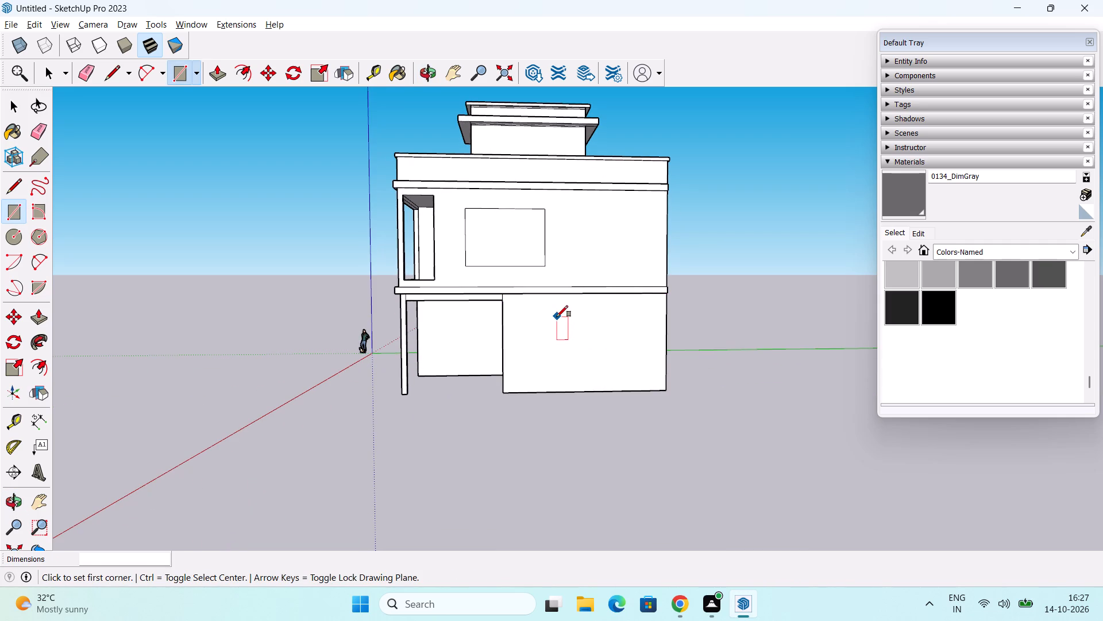
pyautogui.click(557, 317)
pyautogui.click(618, 370)
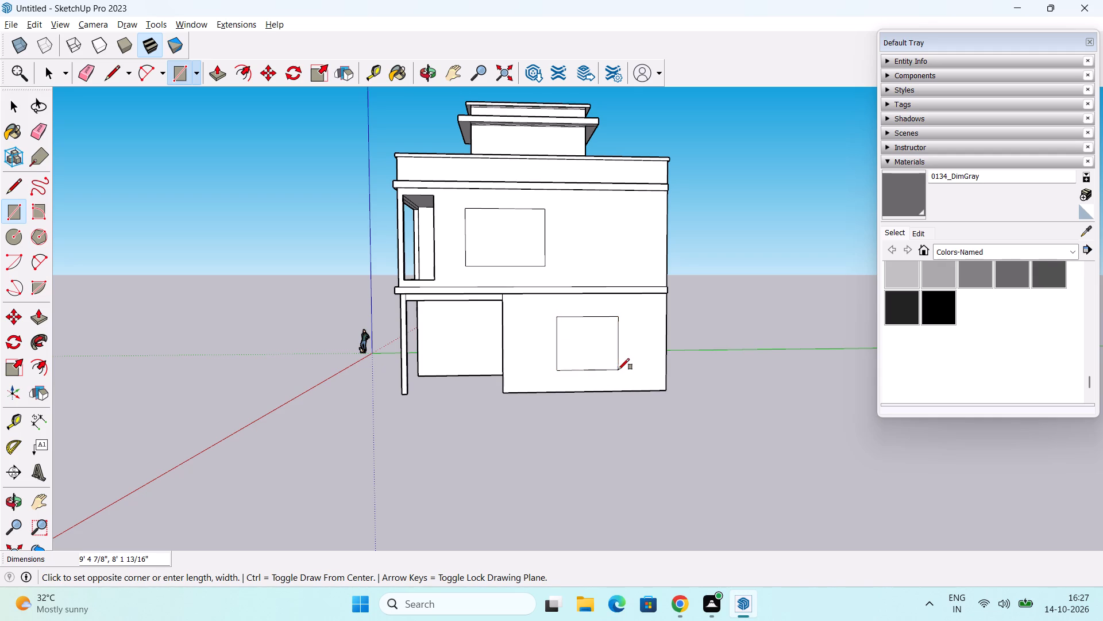
# Recess the ground-floor and upper-floor side-wall window rectangles 1' into the wall with Push/Pull.
pyautogui.moveTo(613, 409); pyautogui.dragTo(734, 401, button='middle')
pyautogui.press('space')
pyautogui.moveTo(700, 442); pyautogui.dragTo(732, 488, button='middle')
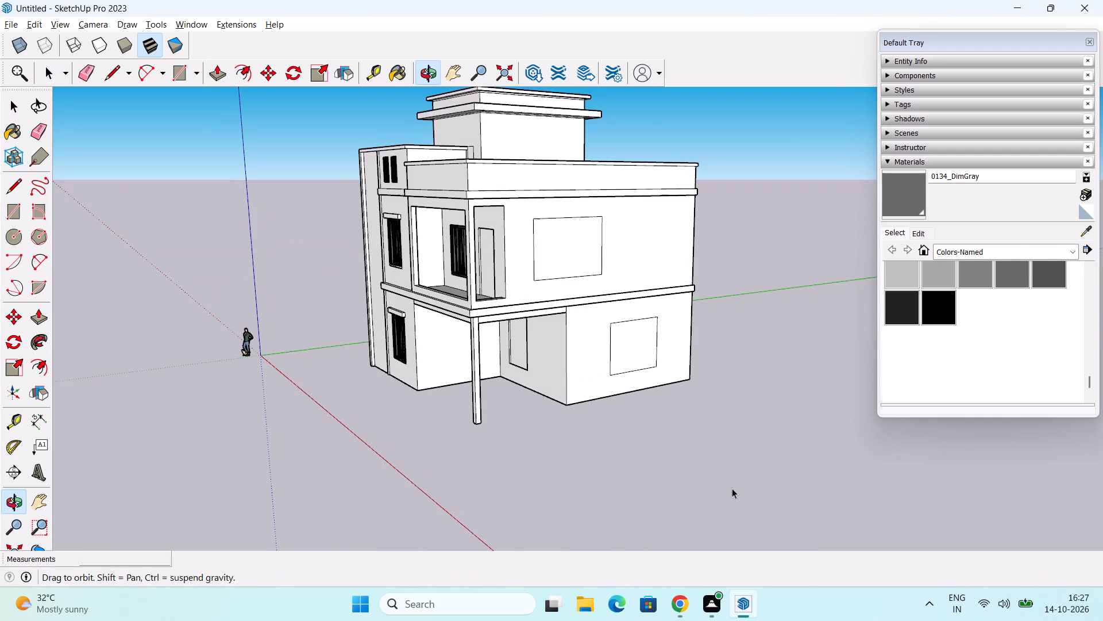
pyautogui.press('p')
pyautogui.click(637, 348)
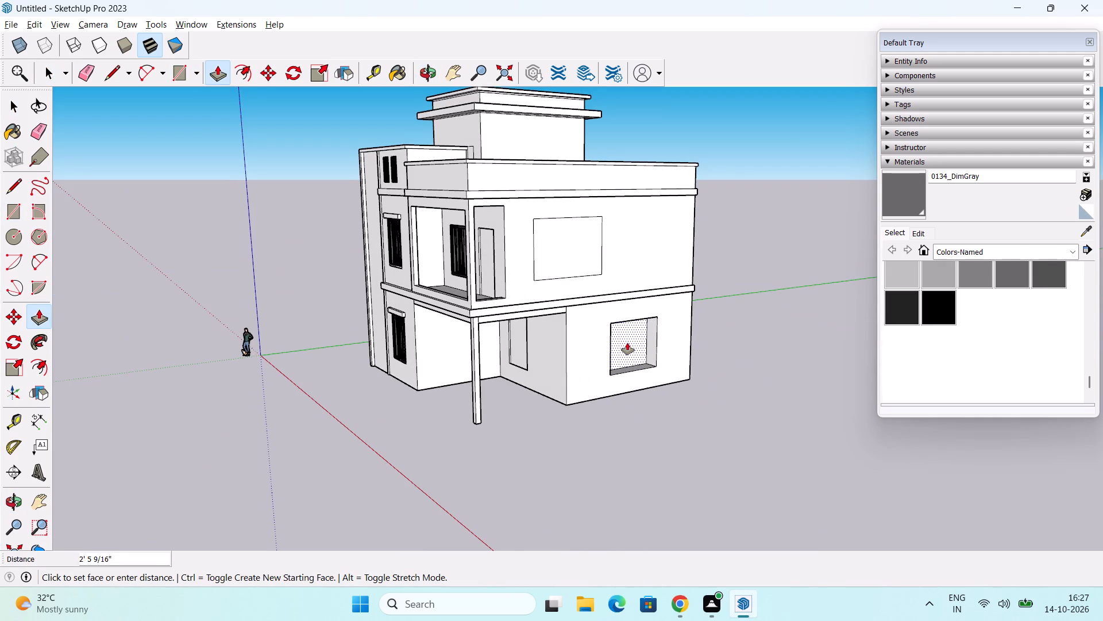
pyautogui.write("1'")
pyautogui.press('Return')
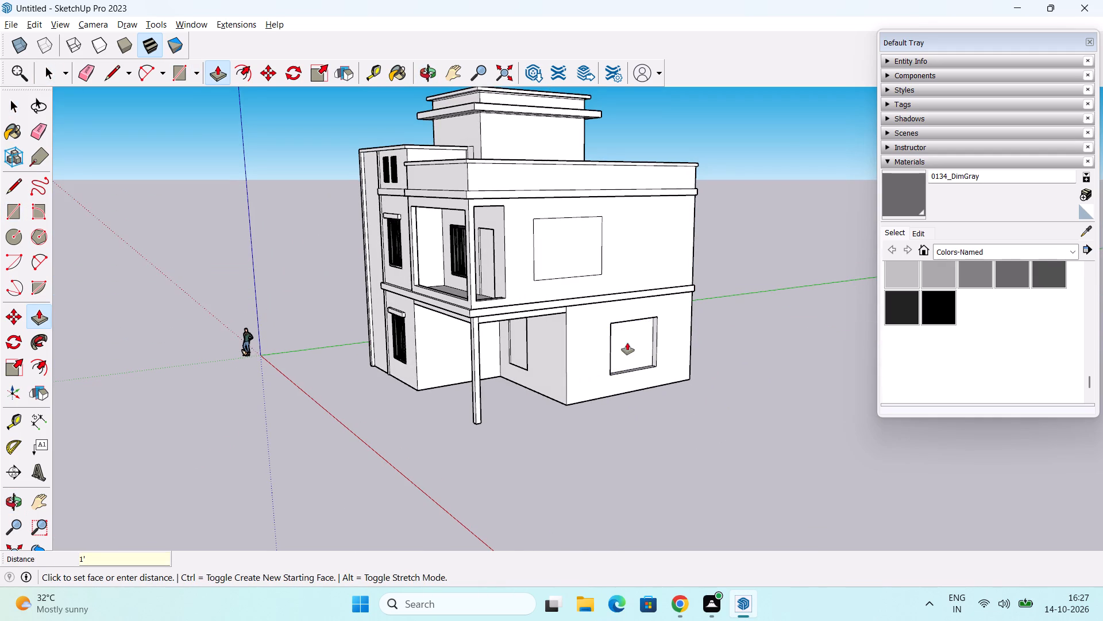
pyautogui.doubleClick(556, 248)
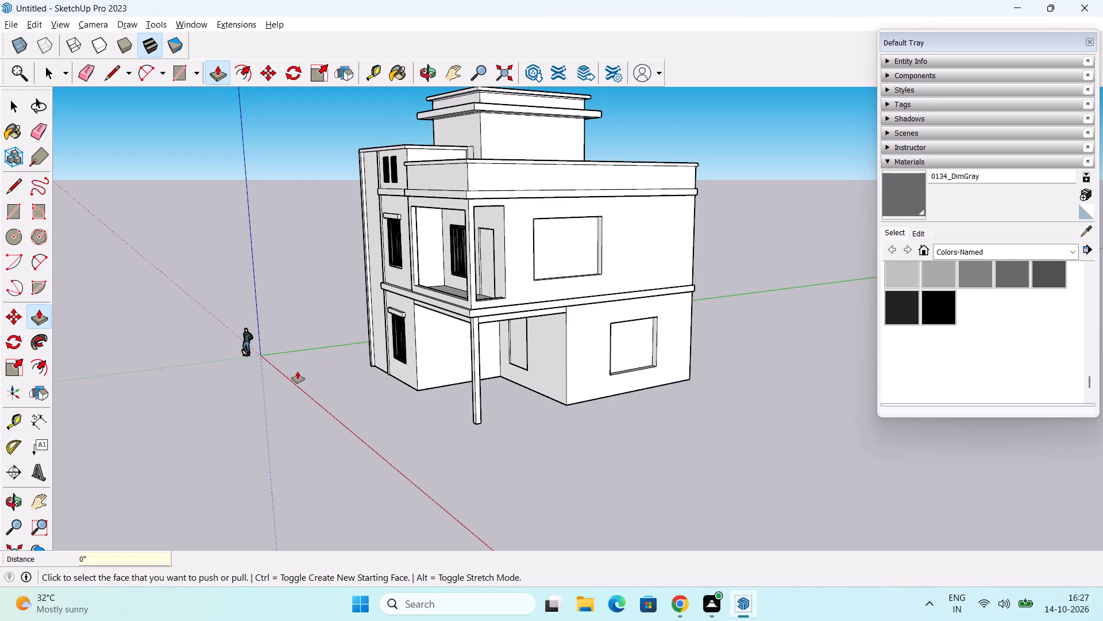
# Move the spare curtained window standing beside the house about 107' 6" to the open ground in front of the side wall.
pyautogui.moveTo(298, 371); pyautogui.dragTo(527, 377, button='middle')
pyautogui.press('space')
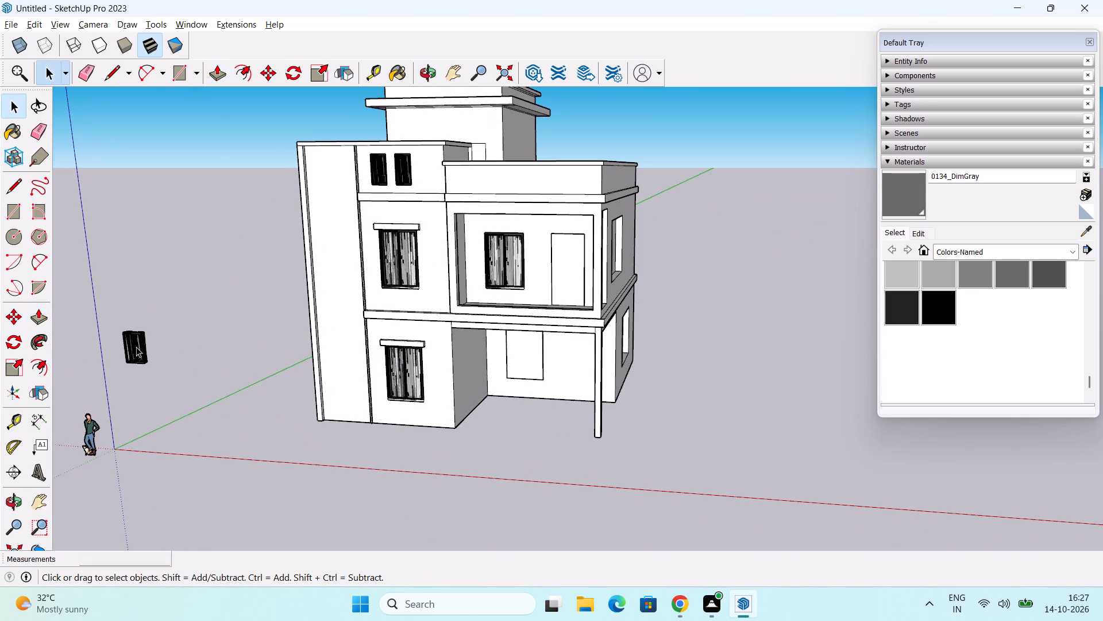
pyautogui.click(137, 346)
pyautogui.moveTo(175, 348); pyautogui.dragTo(164, 348, button='middle')
pyautogui.press('m')
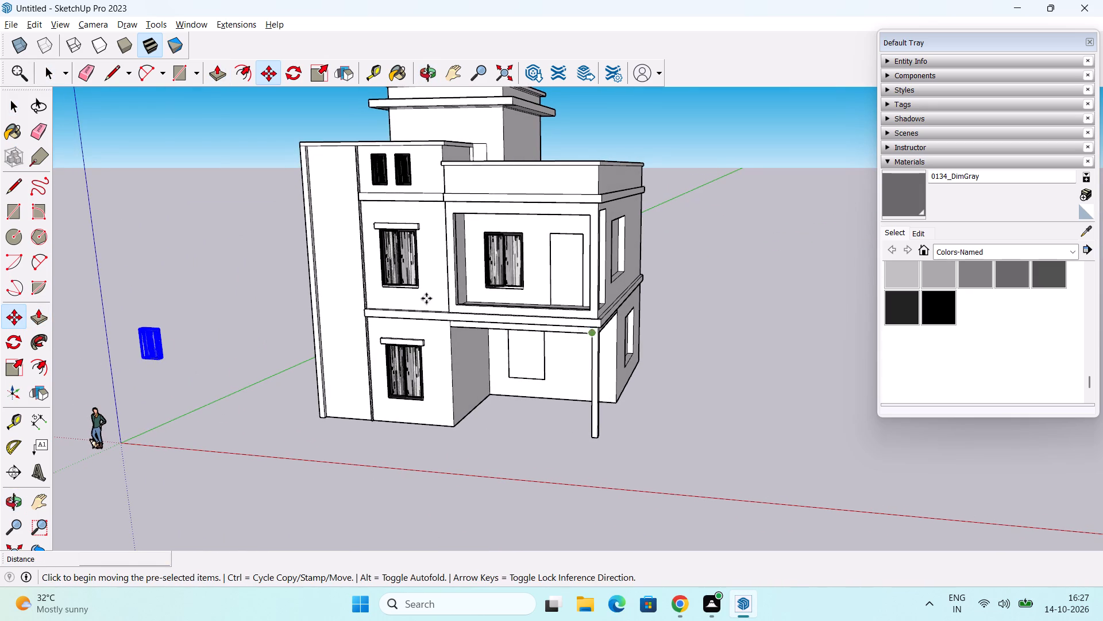
pyautogui.click(149, 355)
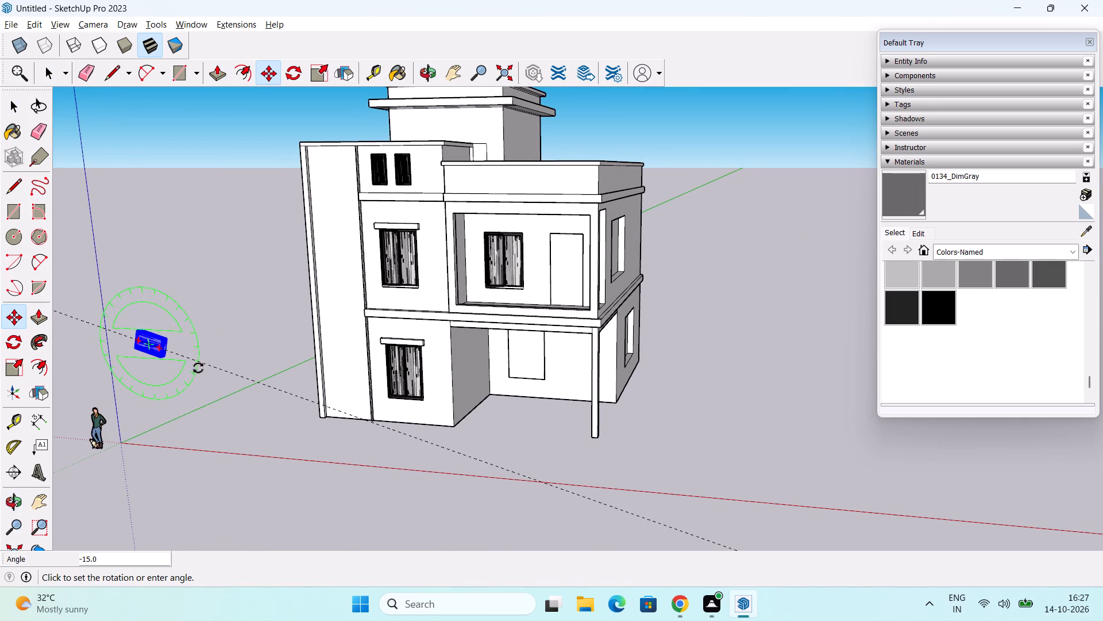
pyautogui.press('Escape')
pyautogui.press('space')
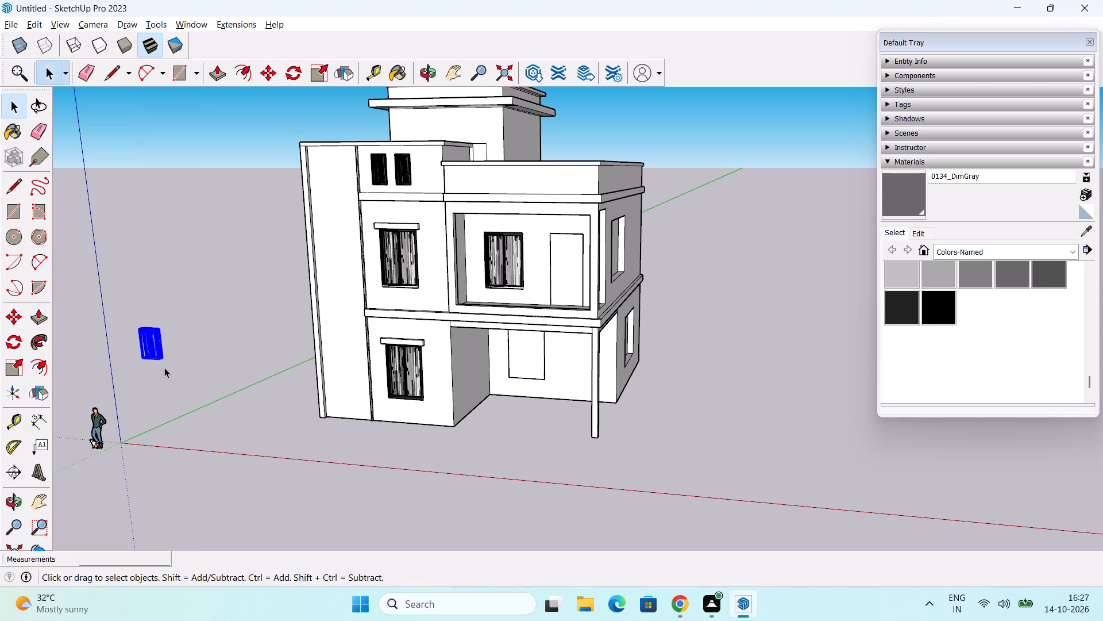
pyautogui.press('m')
pyautogui.click(153, 344)
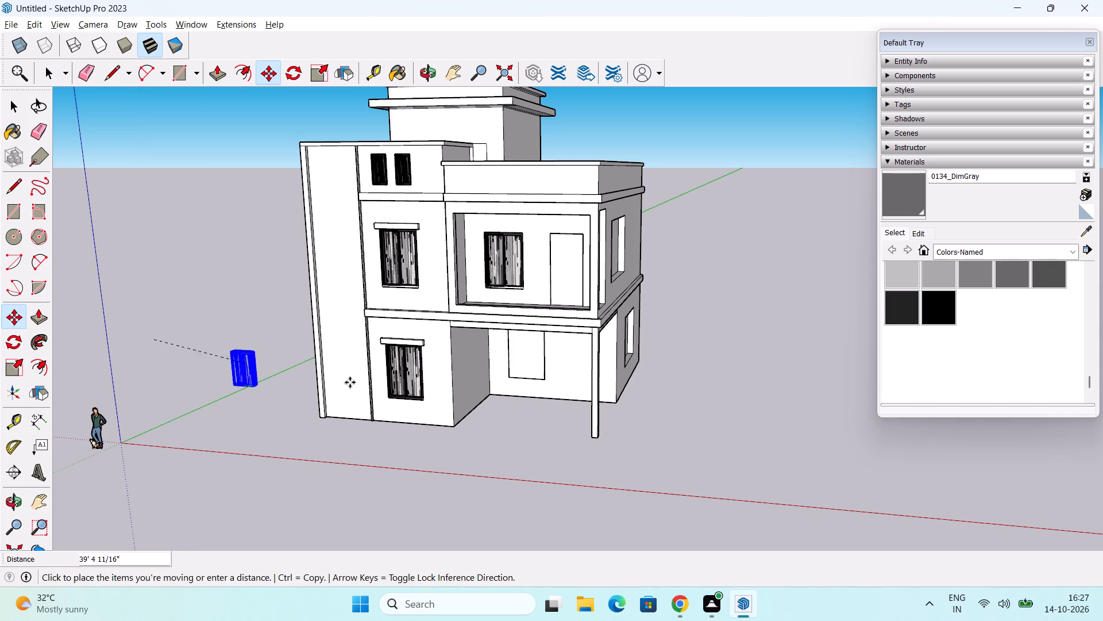
pyautogui.moveTo(702, 405); pyautogui.dragTo(489, 411, button='middle')
pyautogui.click(706, 432)
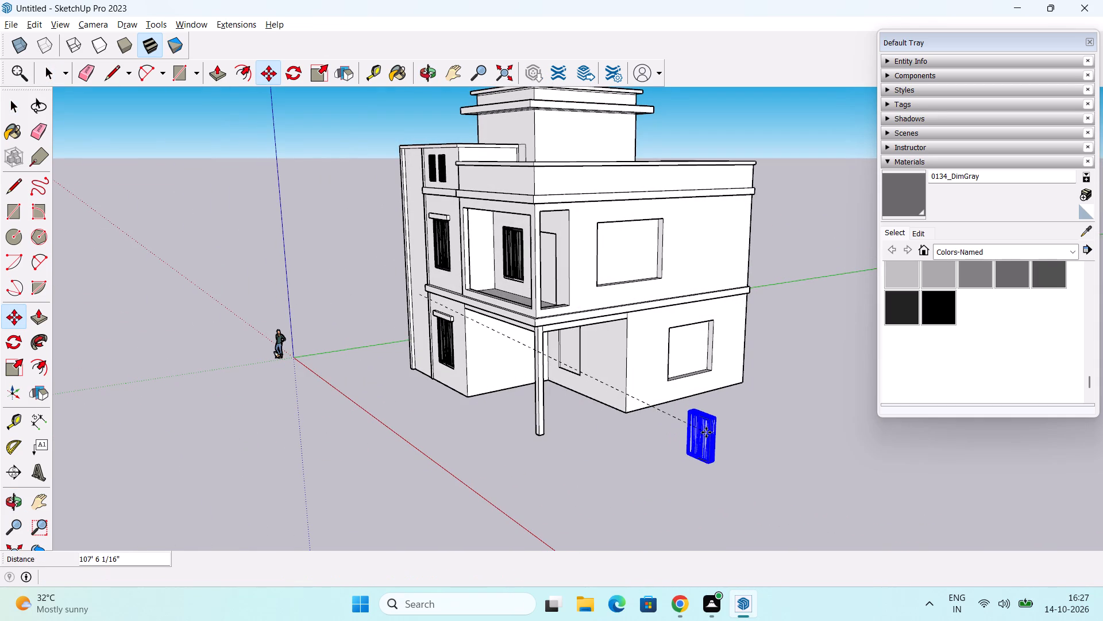
# Rotate the moved curtained window 180° in the horizontal plane.
pyautogui.moveTo(717, 468); pyautogui.dragTo(681, 467, button='middle')
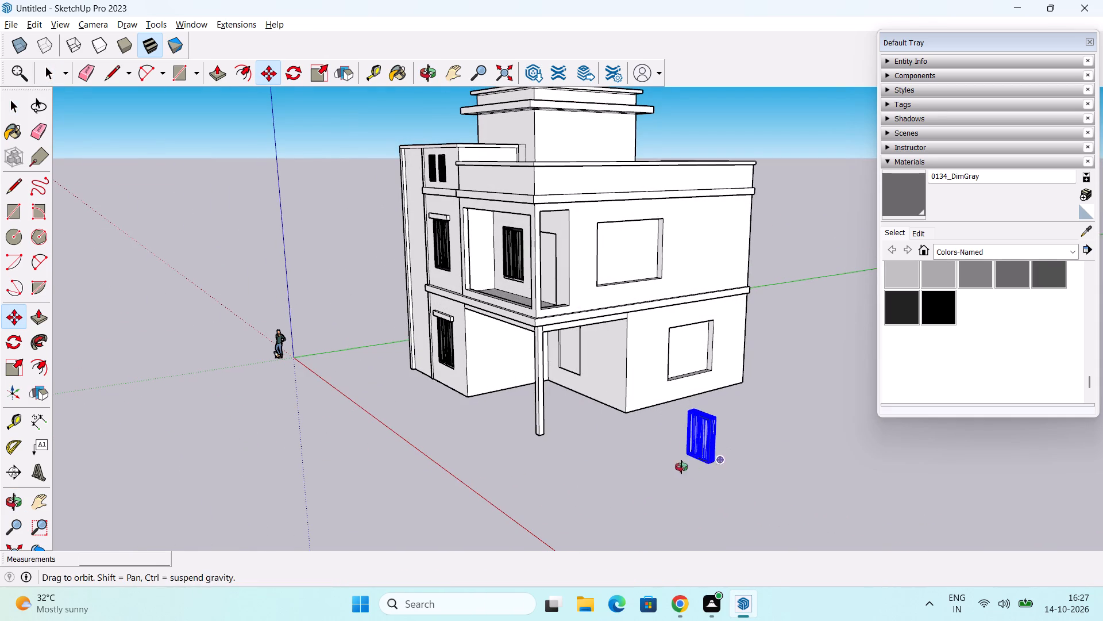
pyautogui.moveTo(681, 467); pyautogui.dragTo(681, 467, button='middle')
pyautogui.click(12, 345)
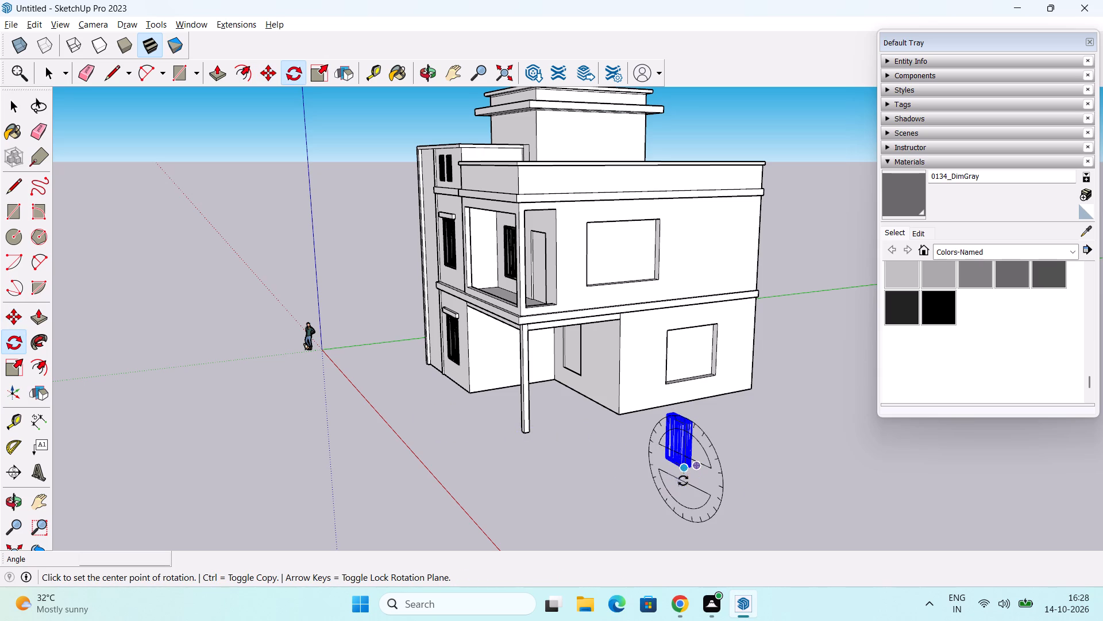
pyautogui.click(684, 482)
pyautogui.click(736, 465)
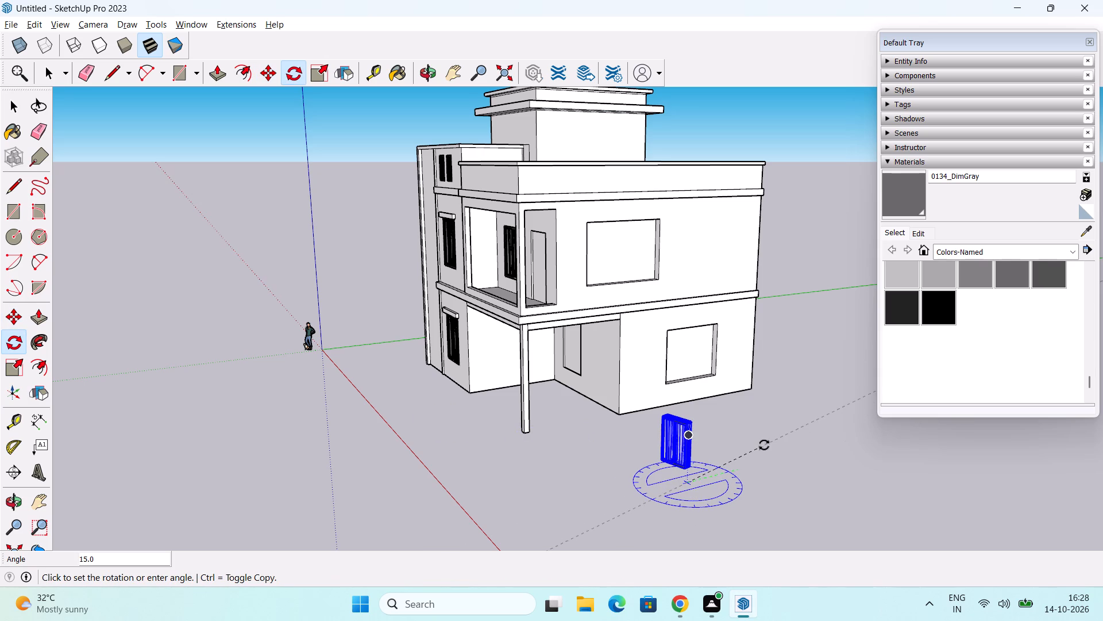
pyautogui.write('180')
pyautogui.press('Return')
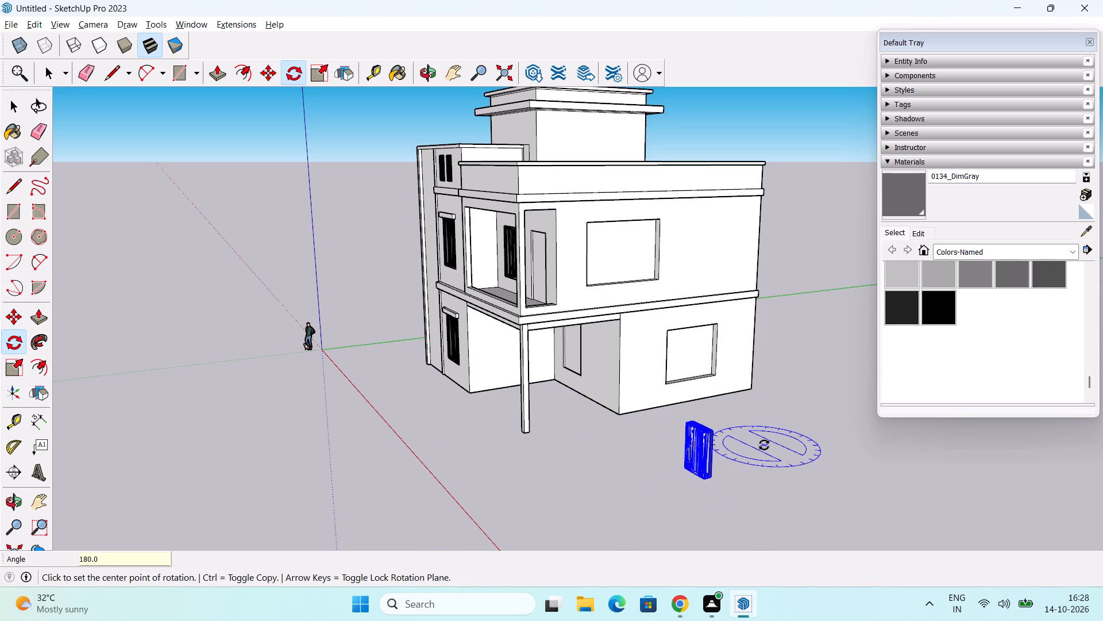
# Deselect the rotated curtained window and examine its orientation against the side-wall openings from several angles.
pyautogui.scroll(2, 664, 477)
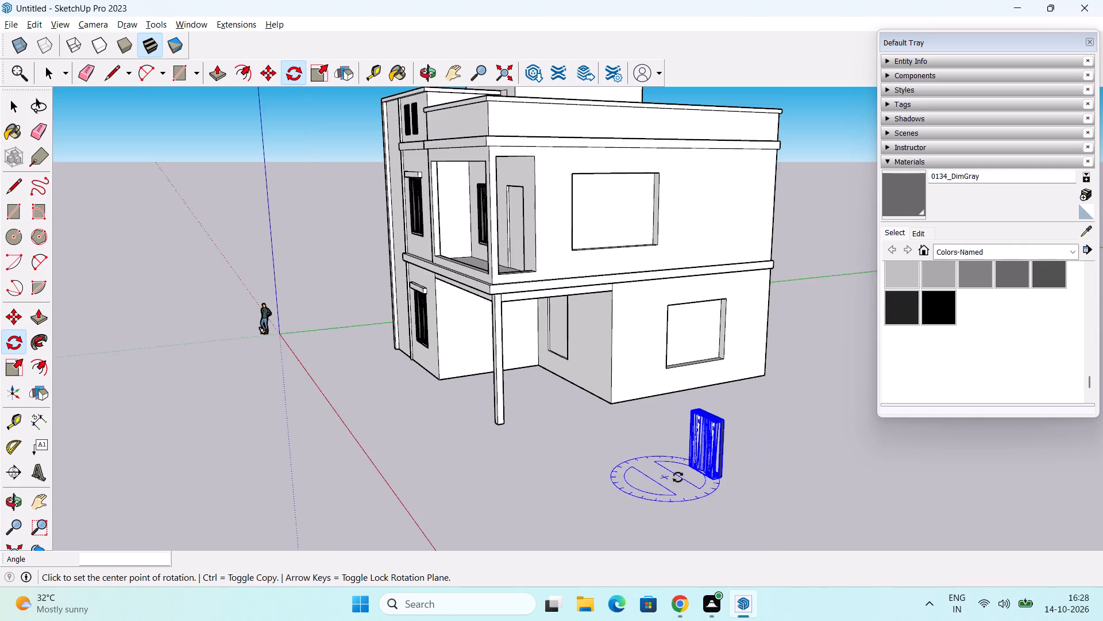
pyautogui.scroll(2, 678, 477)
pyautogui.moveTo(757, 476); pyautogui.dragTo(535, 474, button='middle')
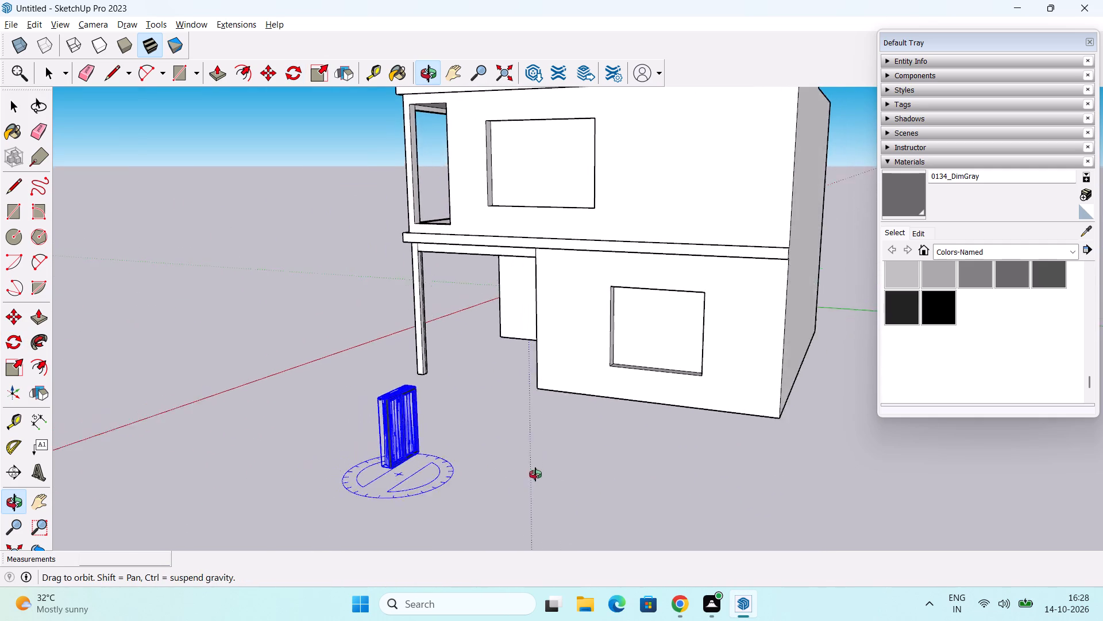
pyautogui.moveTo(535, 474); pyautogui.dragTo(592, 474, button='middle')
pyautogui.press('space')
pyautogui.click(603, 466)
pyautogui.scroll(2, 468, 490)
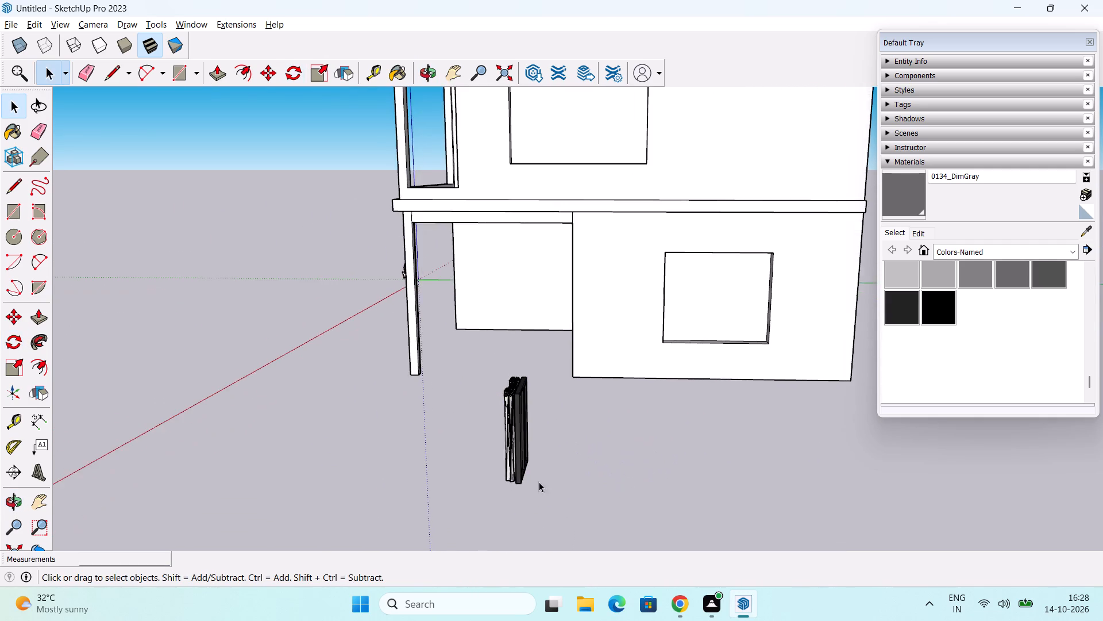
pyautogui.moveTo(611, 473); pyautogui.dragTo(497, 466, button='middle')
pyautogui.scroll(-3, 531, 470)
pyautogui.moveTo(534, 501); pyautogui.dragTo(557, 452, button='middle')
pyautogui.scroll(-2, 573, 444)
pyautogui.moveTo(573, 444); pyautogui.dragTo(575, 494, button='middle')
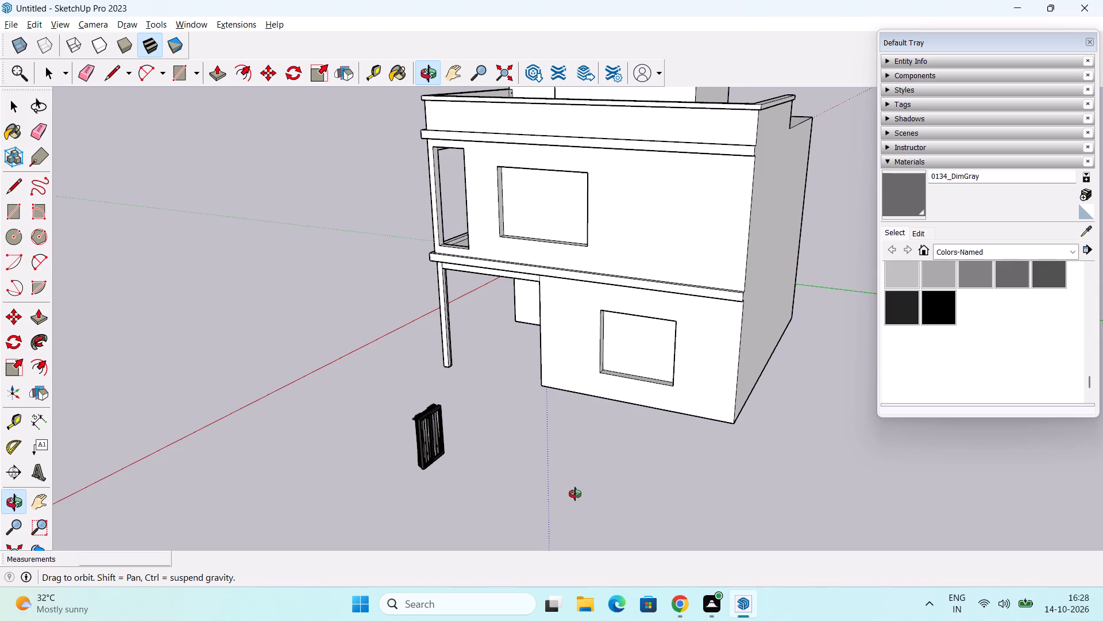
# Rotate the curtained window standing in front of the side wall 90° in the horizontal plane, then deselect it.
pyautogui.moveTo(575, 494); pyautogui.dragTo(577, 508, button='middle')
pyautogui.scroll(2, 467, 499)
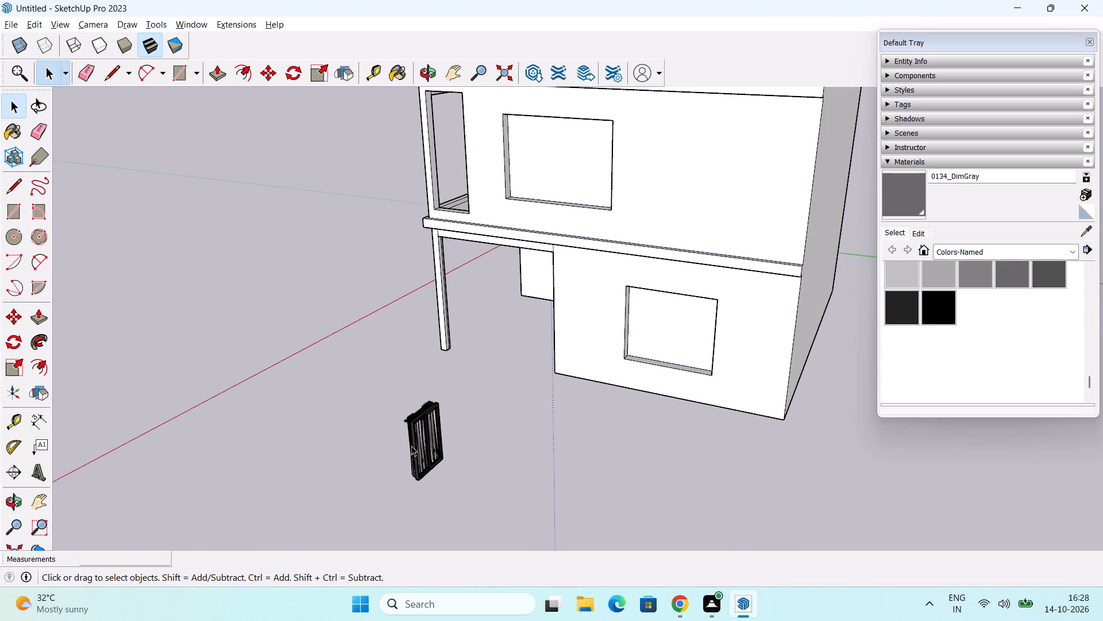
pyautogui.click(407, 440)
pyautogui.click(425, 445)
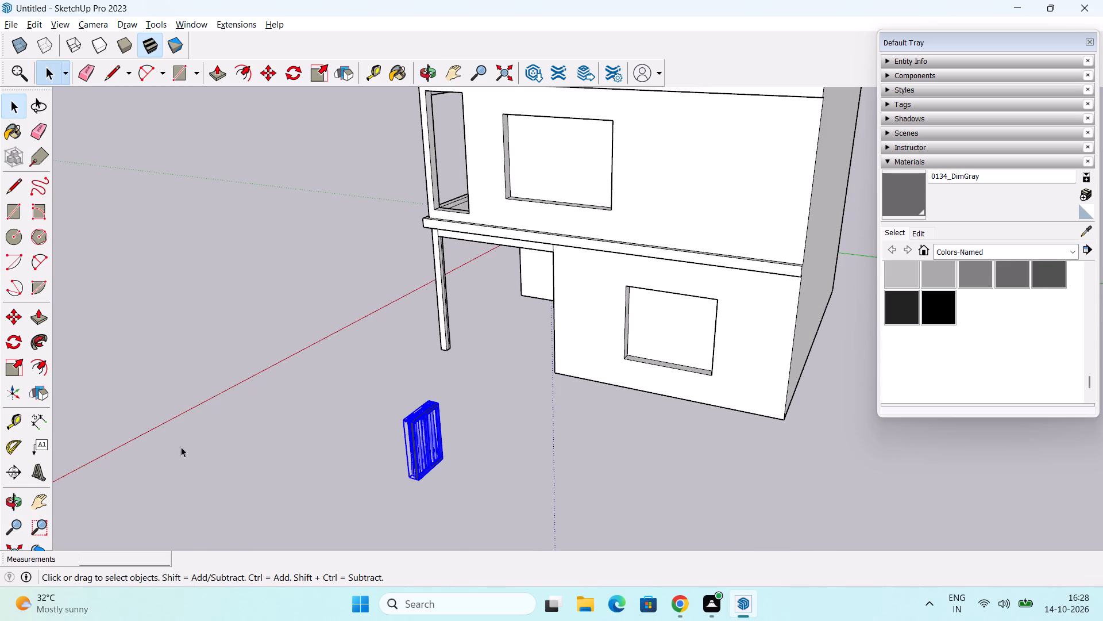
pyautogui.moveTo(16, 342); pyautogui.dragTo(24, 346)
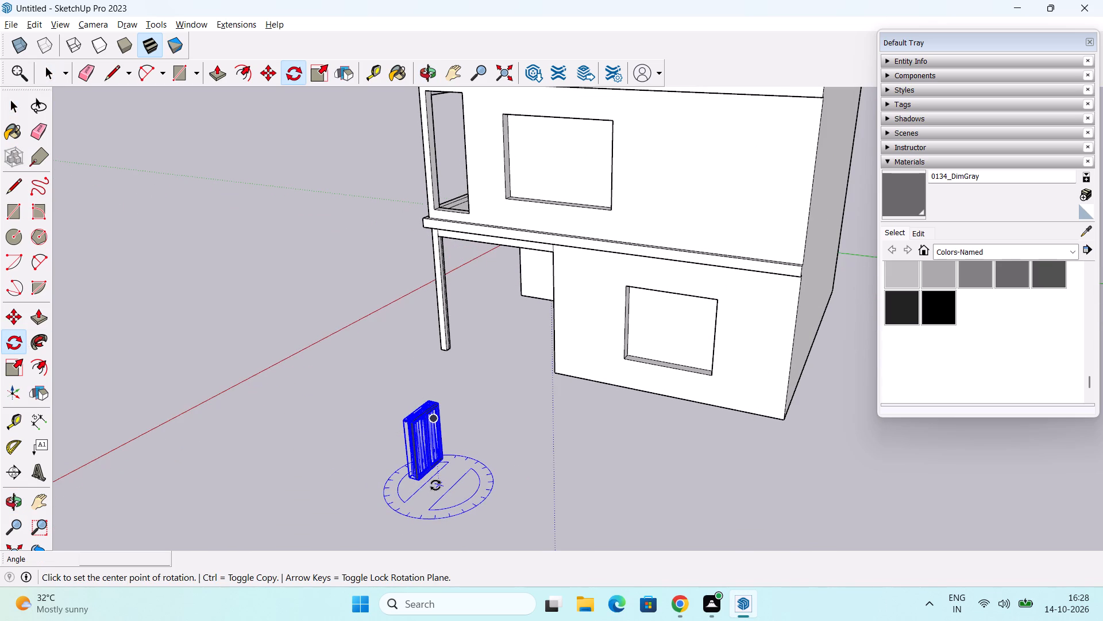
pyautogui.click(435, 485)
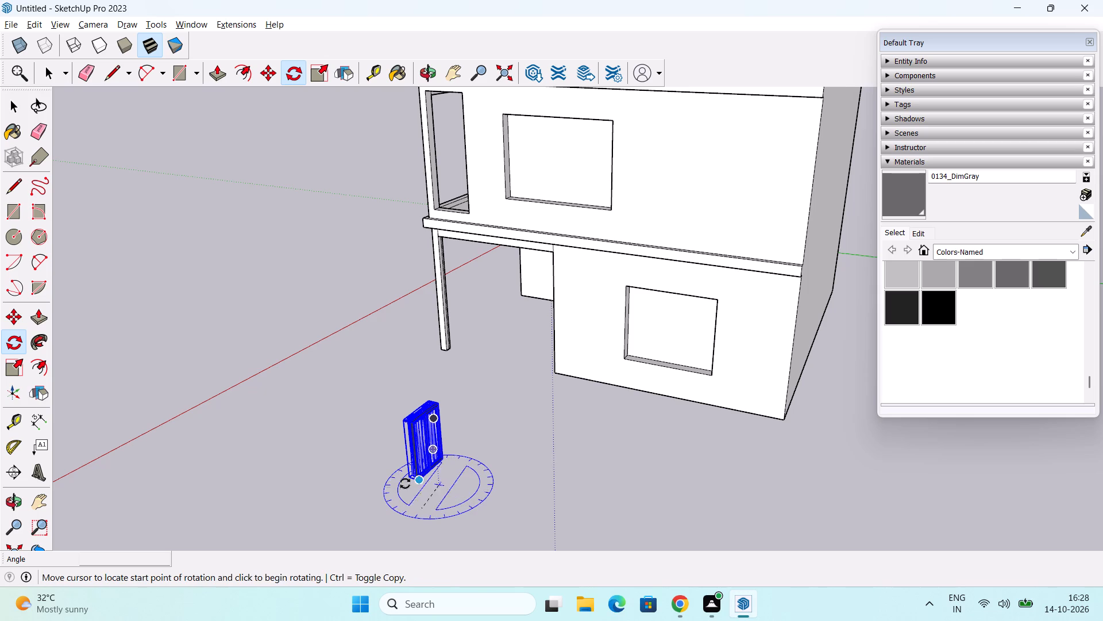
pyautogui.click(368, 470)
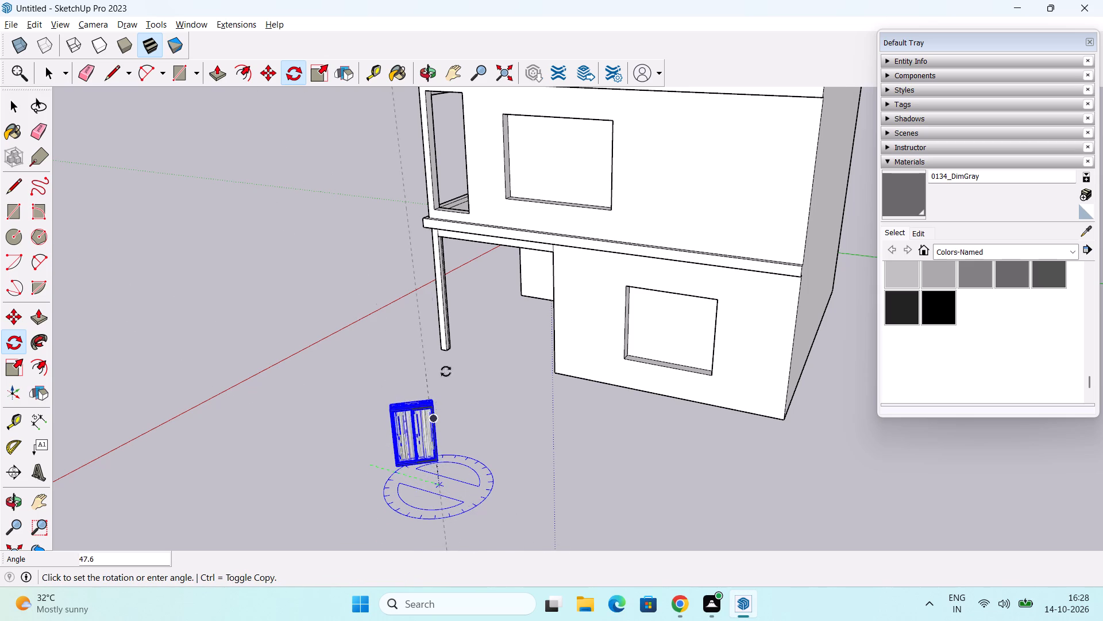
pyautogui.write('90')
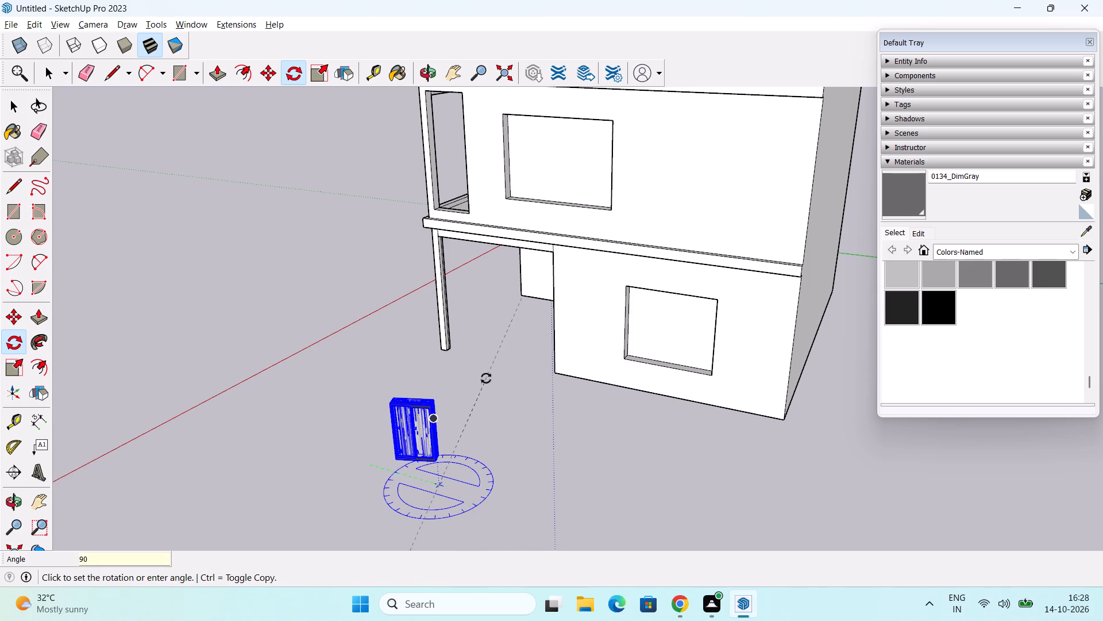
pyautogui.press('Return')
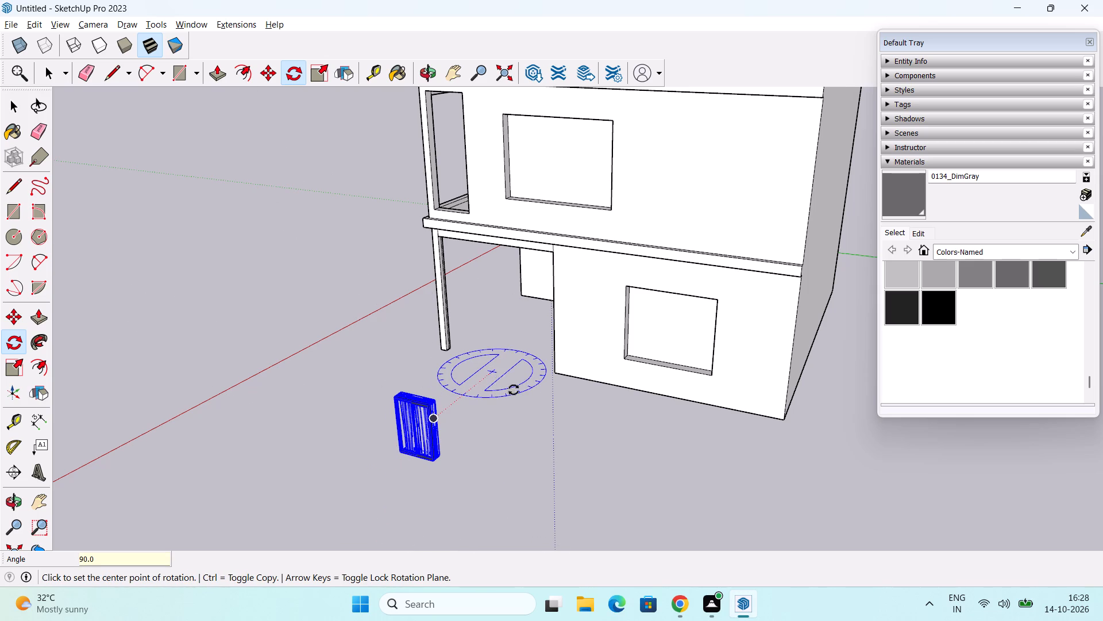
pyautogui.press('space')
pyautogui.click(299, 436)
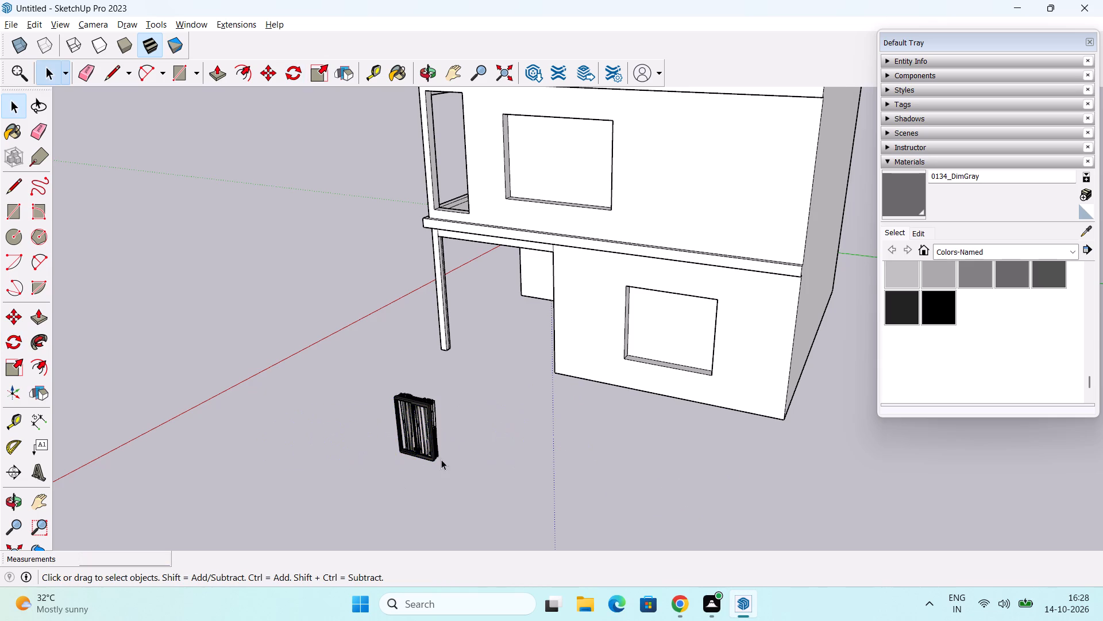
# Copy the curtained window about 31' 1" by its top front corner onto the matching top corner of the upper-floor side-wall opening.
pyautogui.scroll(4, 441, 459)
pyautogui.moveTo(380, 499); pyautogui.dragTo(454, 299, button='middle')
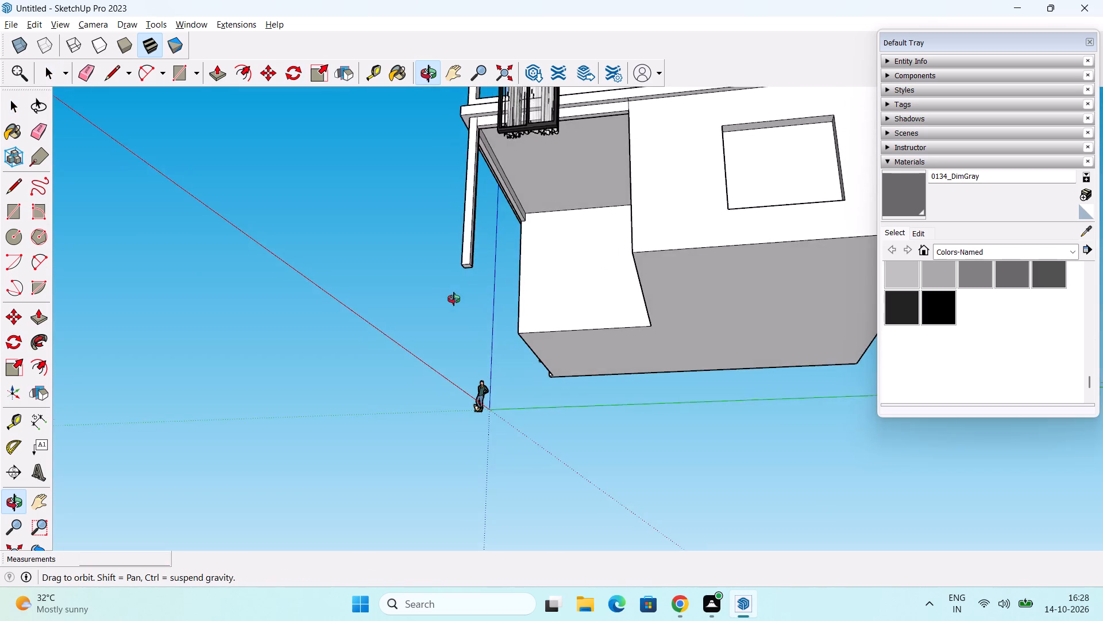
pyautogui.moveTo(454, 299); pyautogui.dragTo(397, 468, button='middle')
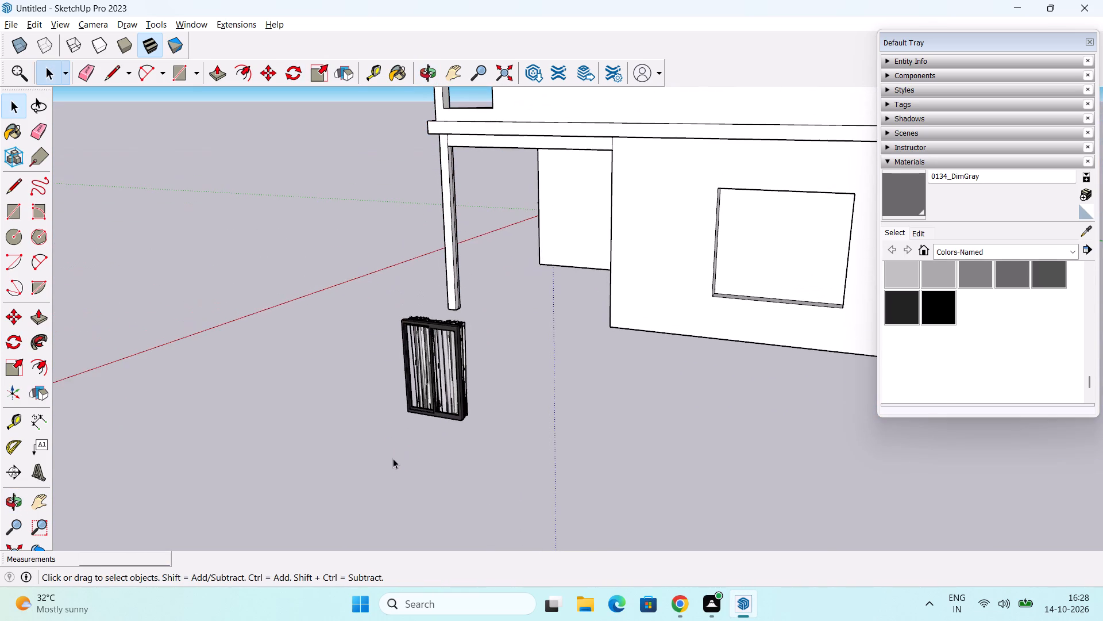
pyautogui.keyDown('shift'); pyautogui.moveTo(393, 451); pyautogui.dragTo(389, 473, button='middle'); pyautogui.keyUp('shift')
pyautogui.moveTo(428, 459); pyautogui.dragTo(425, 479, button='middle')
pyautogui.middleClick(426, 457)
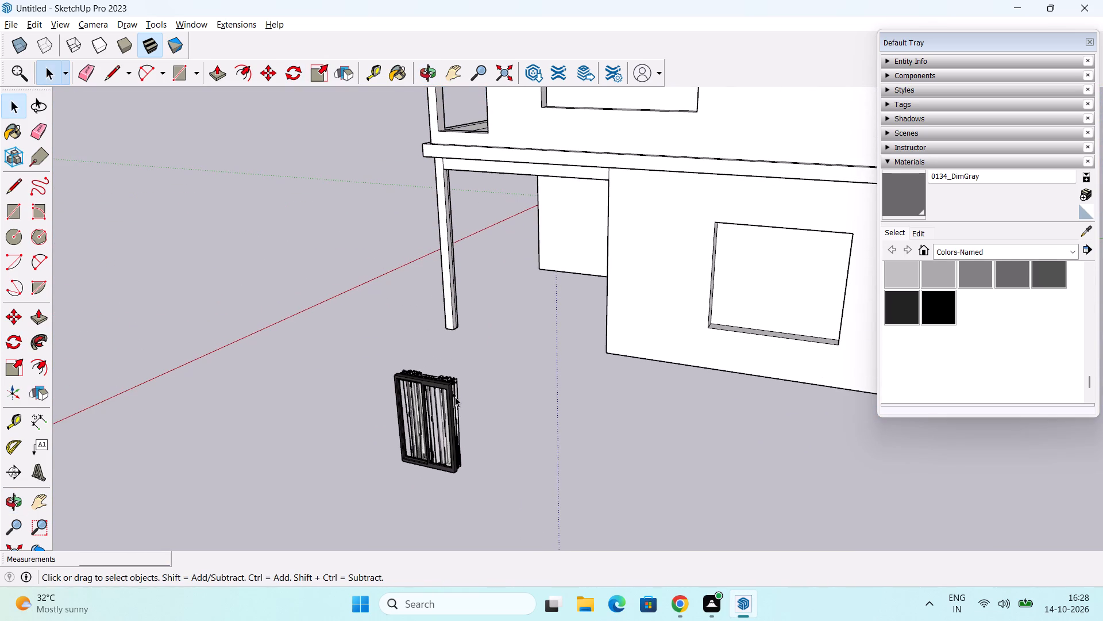
pyautogui.scroll(1, 455, 389)
pyautogui.click(444, 387)
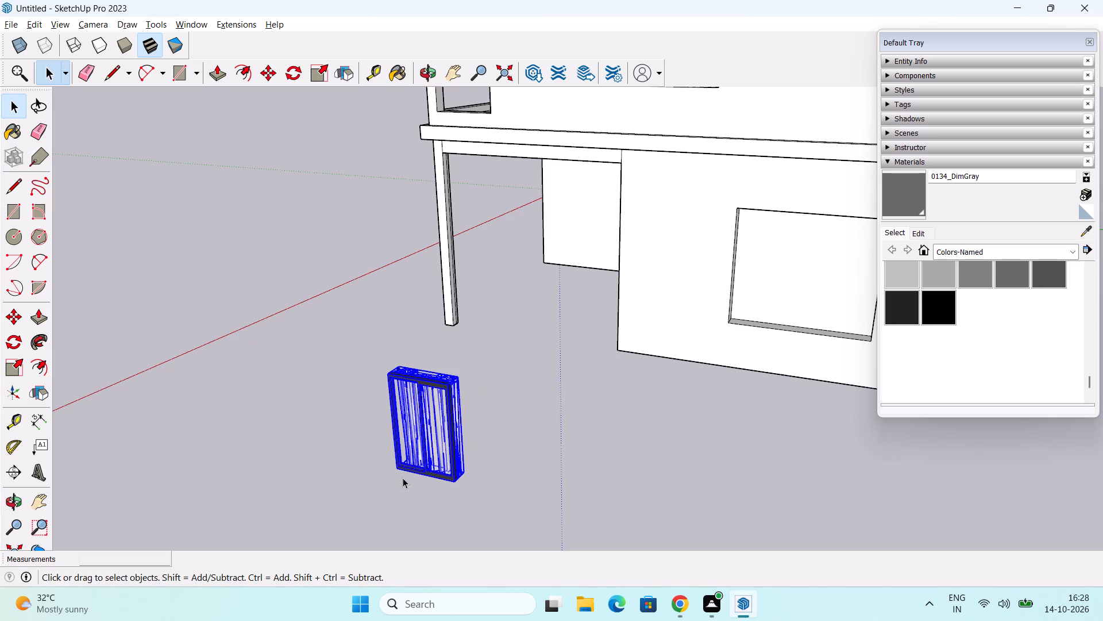
pyautogui.press('m')
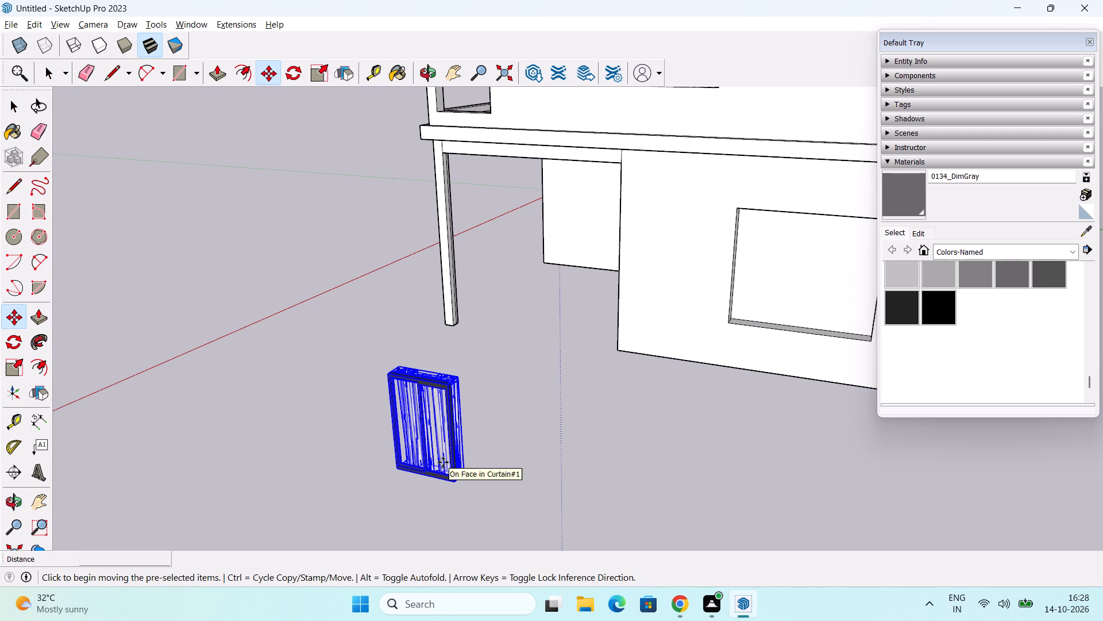
pyautogui.press('c')
pyautogui.scroll(5, 421, 397)
pyautogui.moveTo(441, 418); pyautogui.dragTo(518, 382, button='middle')
pyautogui.press('space')
pyautogui.scroll(2, 546, 409)
pyautogui.press('m')
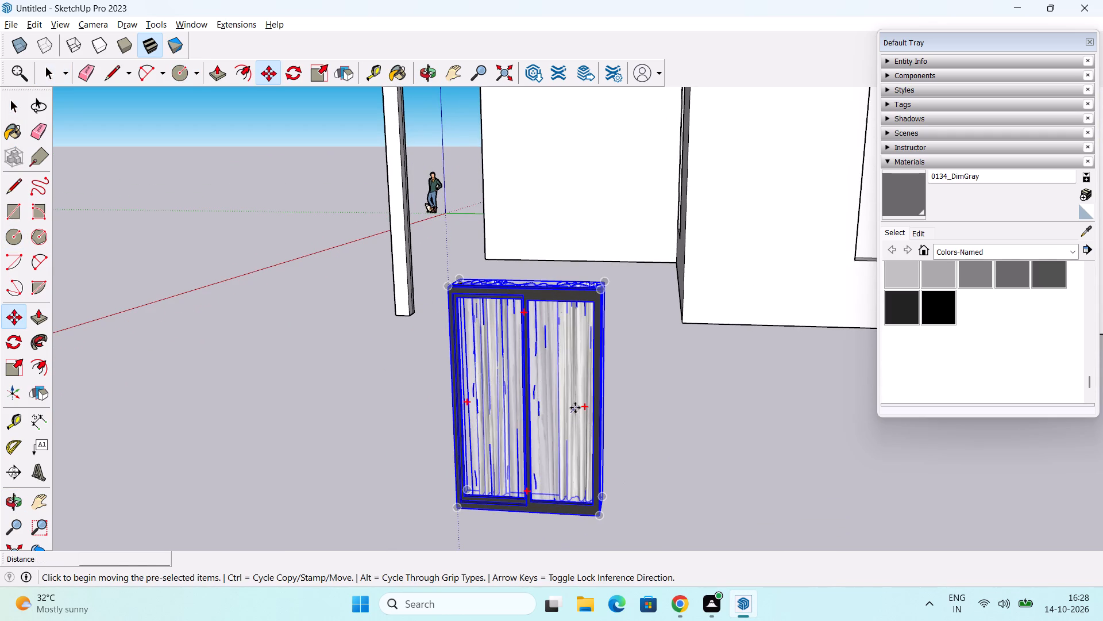
pyautogui.scroll(2, 614, 332)
pyautogui.moveTo(632, 302); pyautogui.dragTo(652, 272, button='middle')
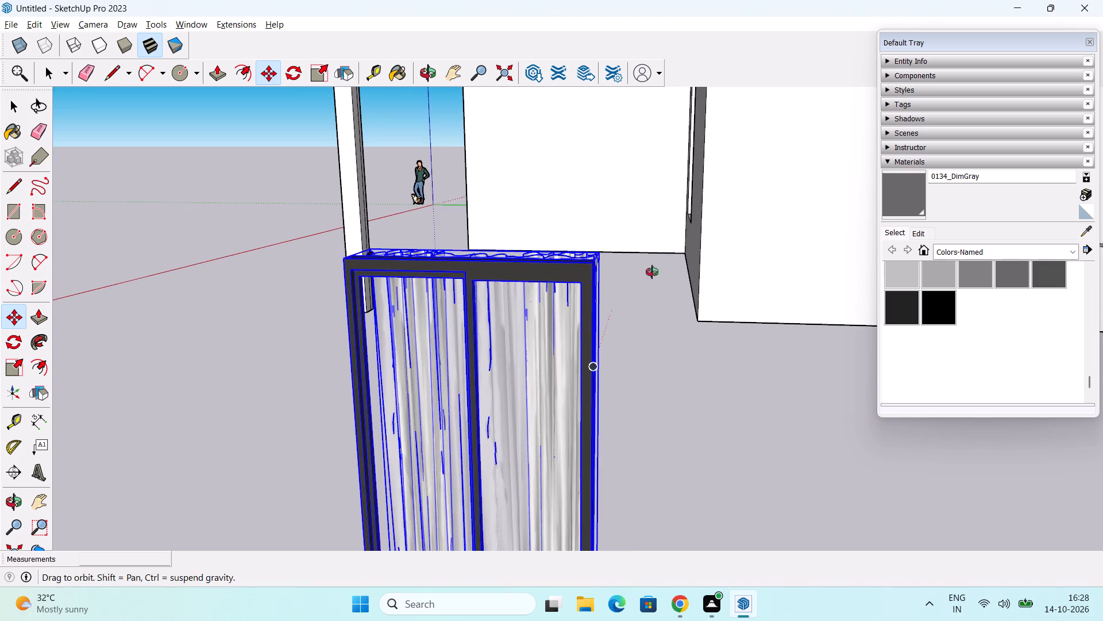
pyautogui.moveTo(652, 272); pyautogui.dragTo(656, 261, button='middle')
pyautogui.moveTo(577, 270); pyautogui.dragTo(793, 412, button='middle')
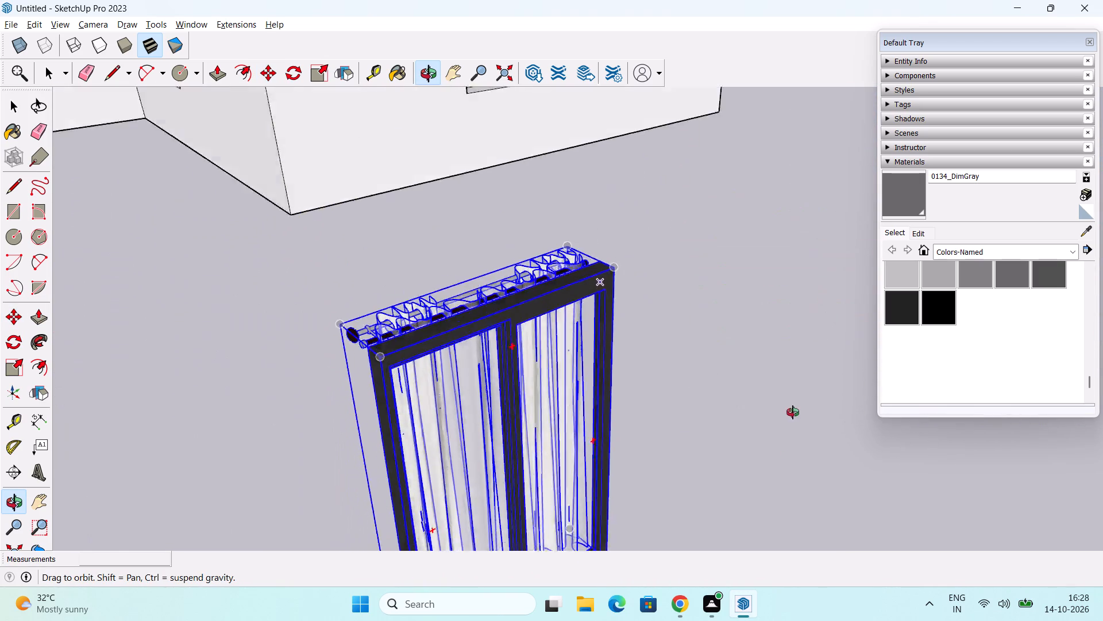
pyautogui.moveTo(793, 412); pyautogui.dragTo(755, 493, button='middle')
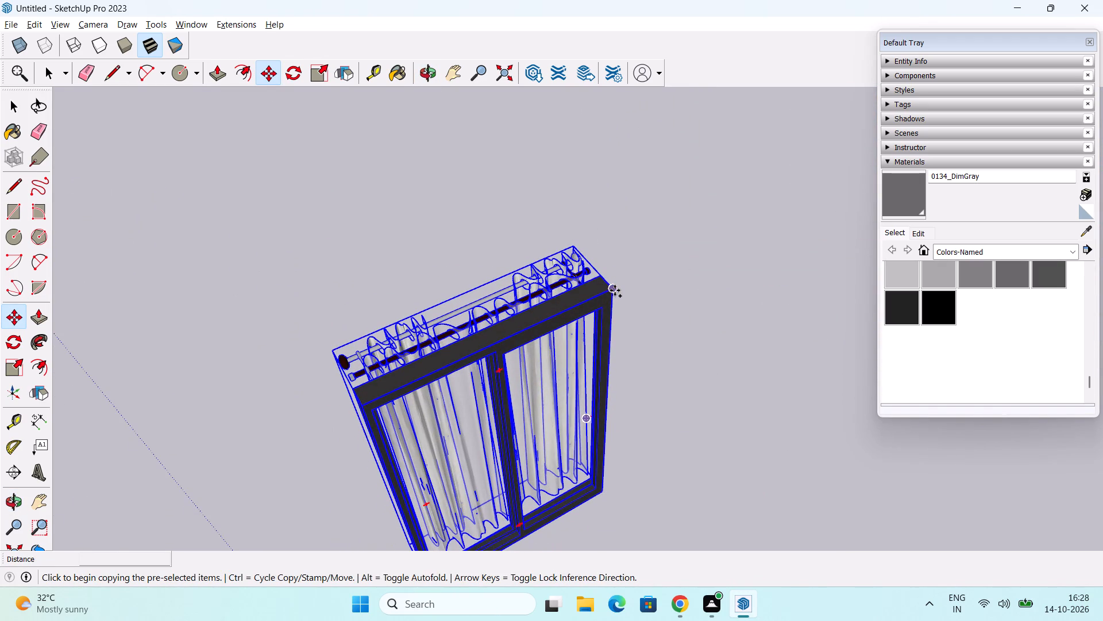
pyautogui.click(615, 290)
pyautogui.scroll(-2, 638, 231)
pyautogui.keyDown('shift'); pyautogui.moveTo(646, 224); pyautogui.dragTo(607, 471, button='middle'); pyautogui.keyUp('shift')
pyautogui.scroll(-2, 689, 220)
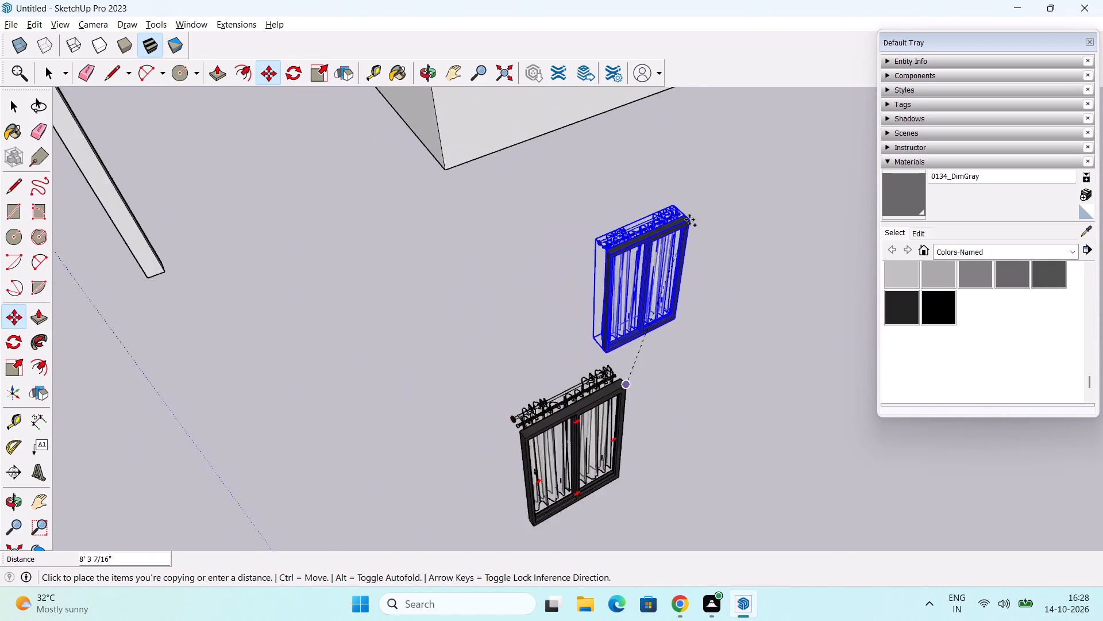
pyautogui.scroll(-5, 689, 220)
pyautogui.moveTo(715, 205); pyautogui.dragTo(643, 440, button='middle')
pyautogui.moveTo(682, 218); pyautogui.dragTo(579, 385, button='middle')
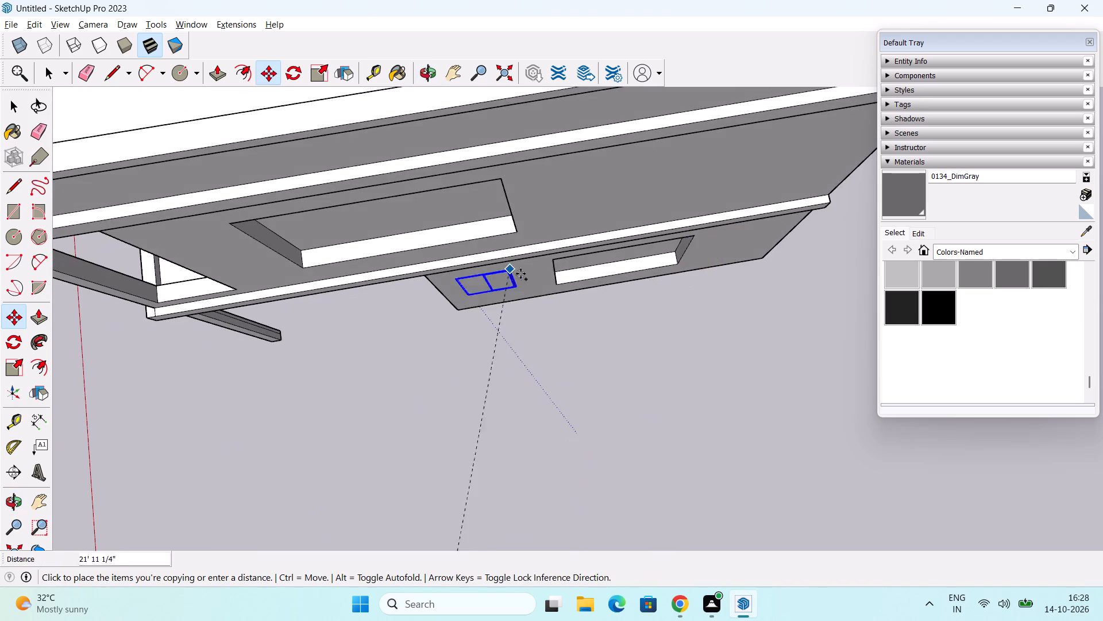
pyautogui.moveTo(546, 289); pyautogui.dragTo(566, 88, button='middle')
pyautogui.moveTo(496, 197); pyautogui.dragTo(521, 152, button='middle')
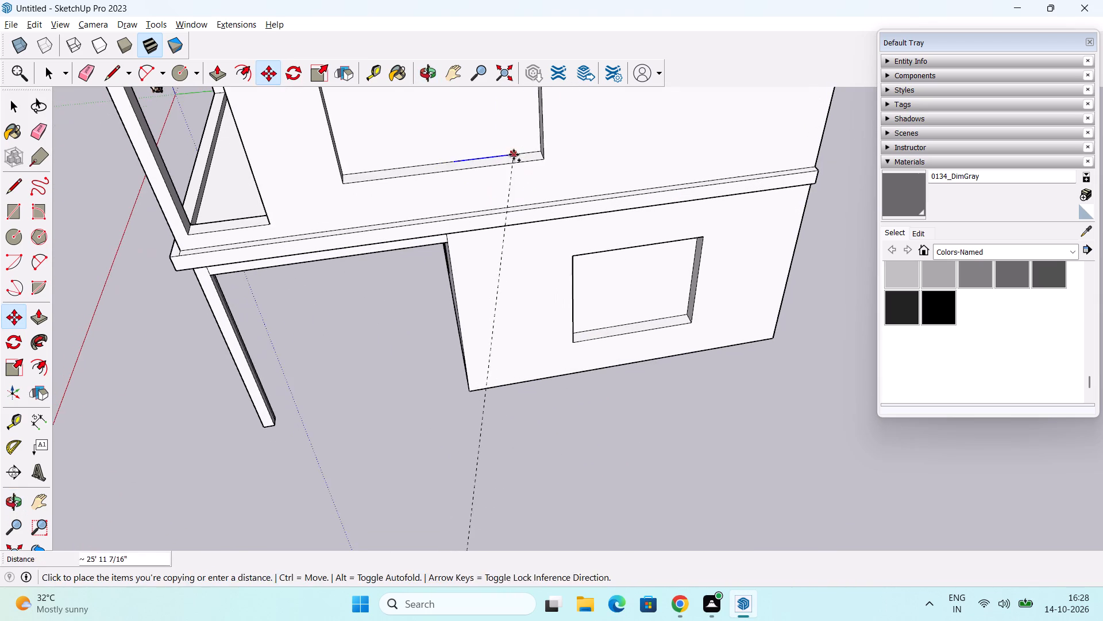
pyautogui.moveTo(514, 155); pyautogui.dragTo(503, 353, button='middle')
pyautogui.moveTo(533, 361); pyautogui.dragTo(495, 155, button='middle')
pyautogui.moveTo(506, 165); pyautogui.dragTo(508, 273, button='middle')
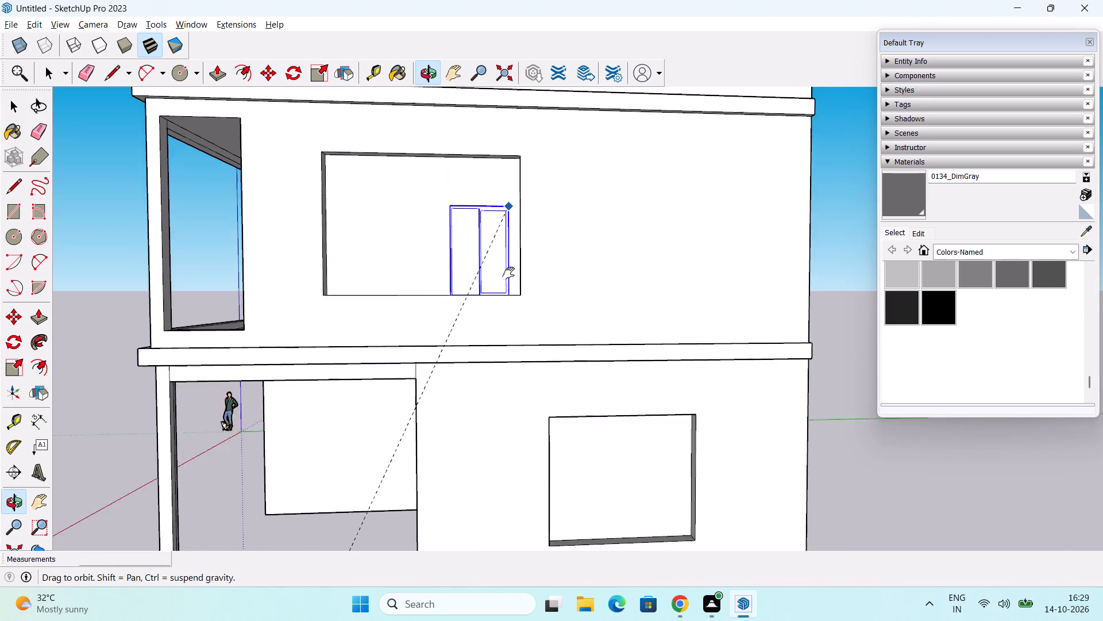
pyautogui.moveTo(508, 273); pyautogui.dragTo(507, 347, button='middle')
pyautogui.click(520, 302)
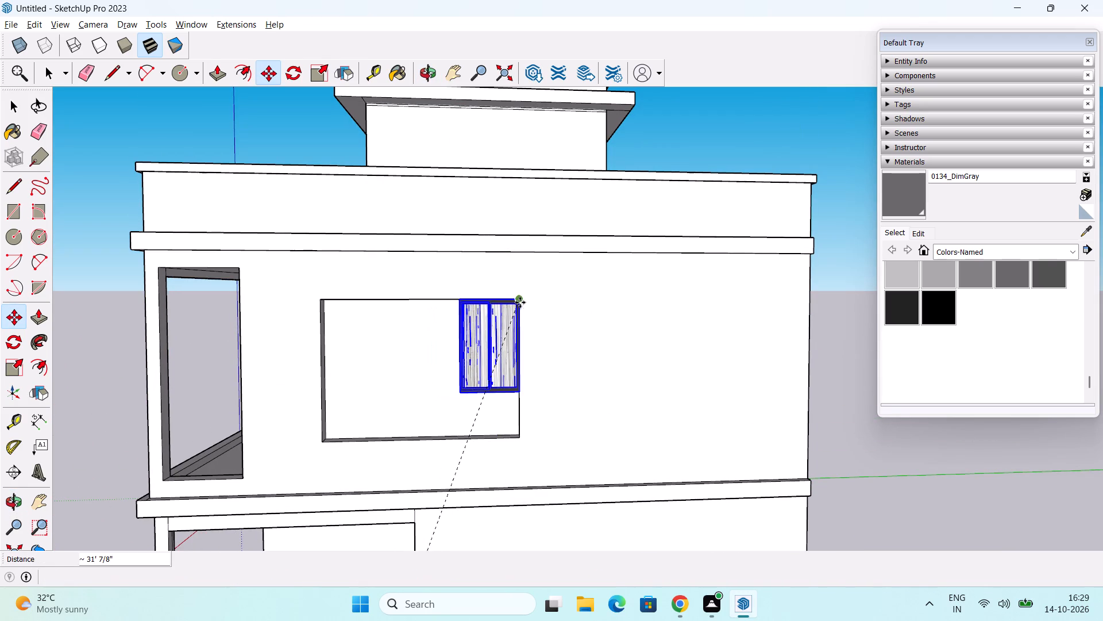
# Scale the copied window horizontally by about 3.26 to span the full width of the upper-floor side-wall opening.
pyautogui.moveTo(516, 411); pyautogui.dragTo(708, 394, button='middle')
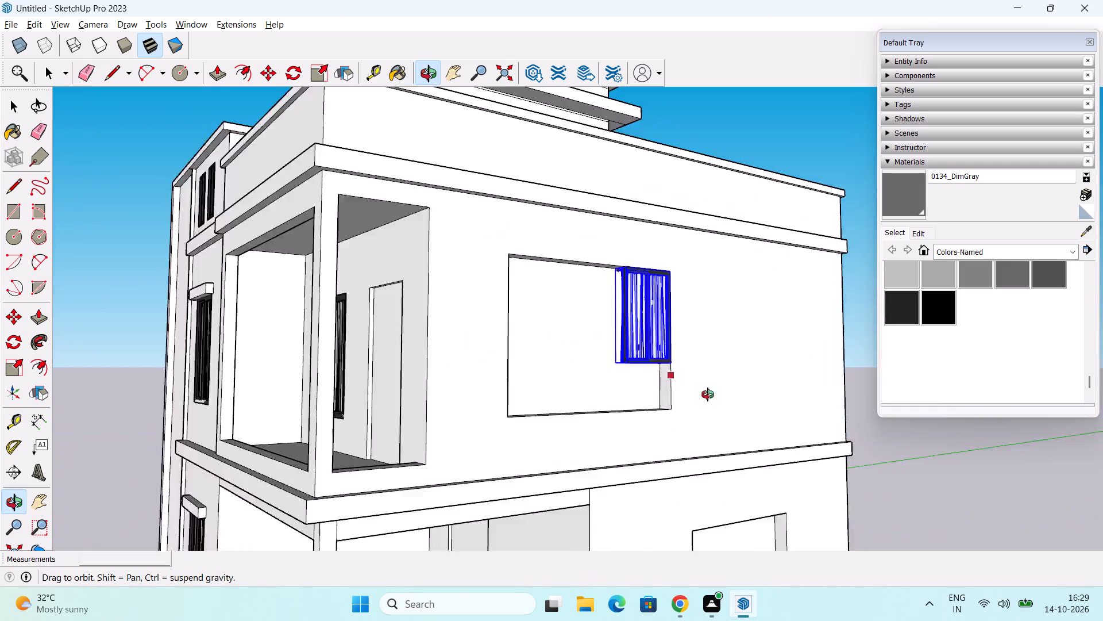
pyautogui.moveTo(708, 394); pyautogui.dragTo(666, 465, button='middle')
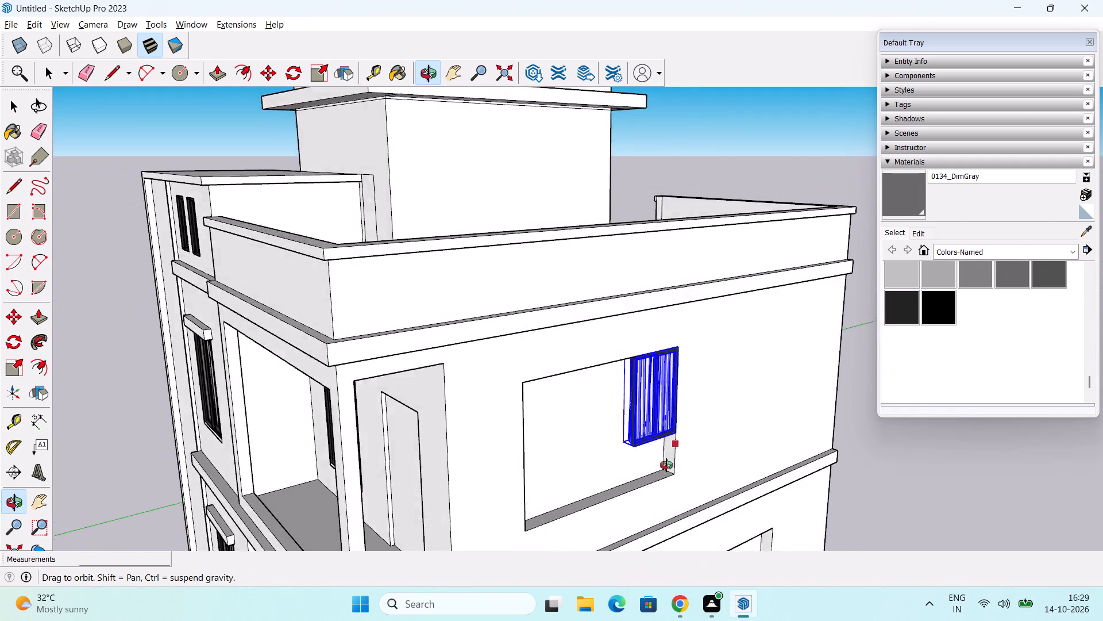
pyautogui.moveTo(666, 465); pyautogui.dragTo(516, 427, button='middle')
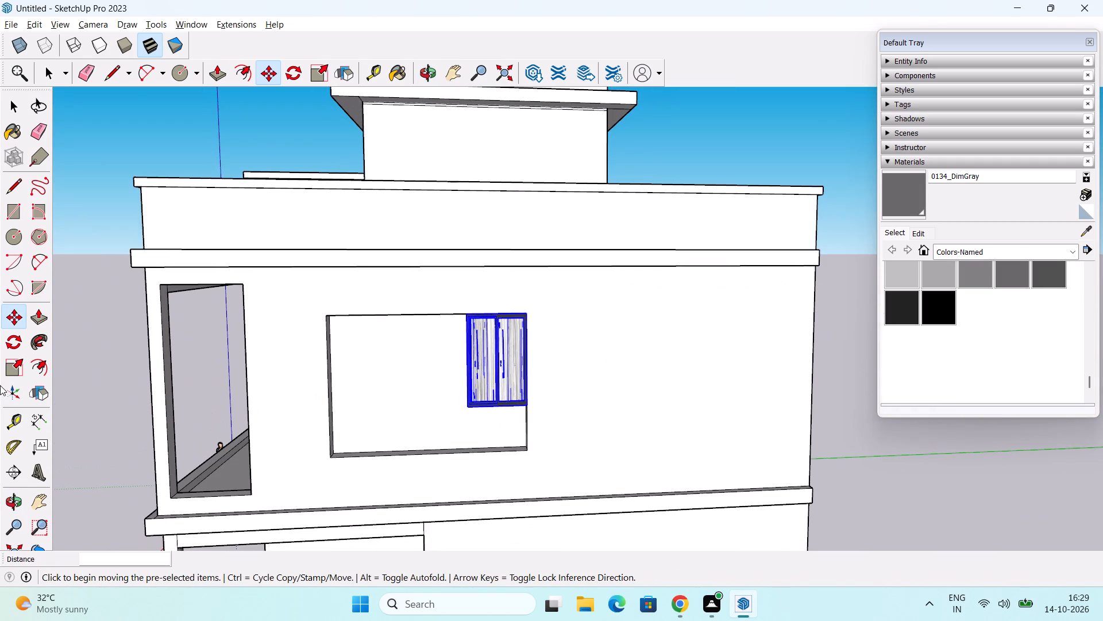
pyautogui.click(14, 369)
pyautogui.moveTo(344, 373); pyautogui.dragTo(425, 350, button='middle')
pyautogui.moveTo(464, 414); pyautogui.dragTo(482, 343, button='middle')
pyautogui.moveTo(483, 343); pyautogui.dragTo(514, 383, button='middle')
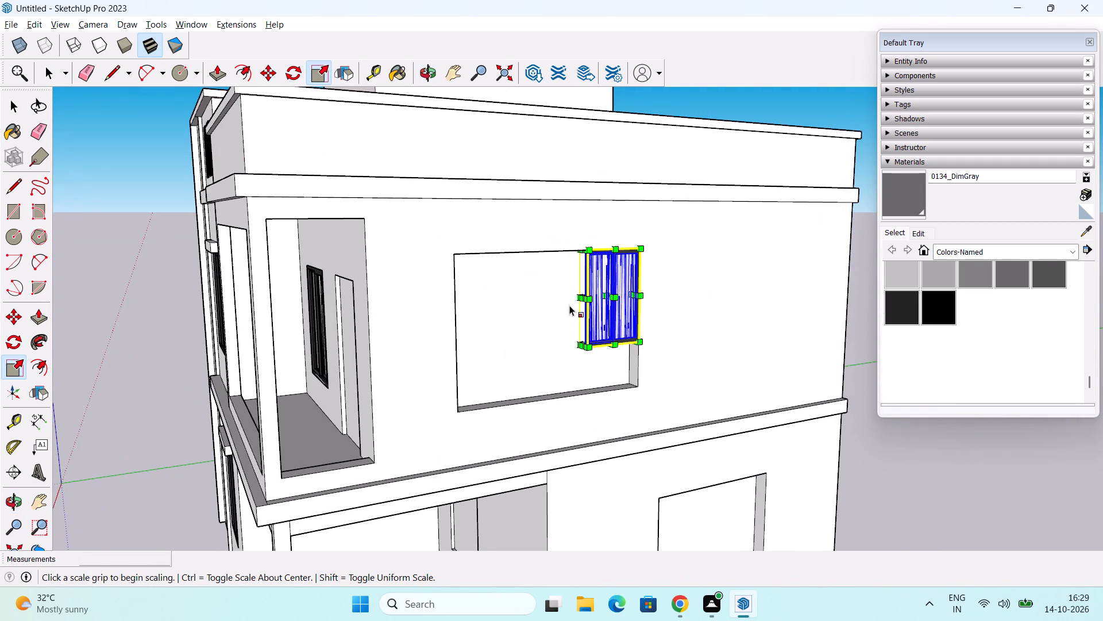
pyautogui.moveTo(582, 297); pyautogui.dragTo(427, 334)
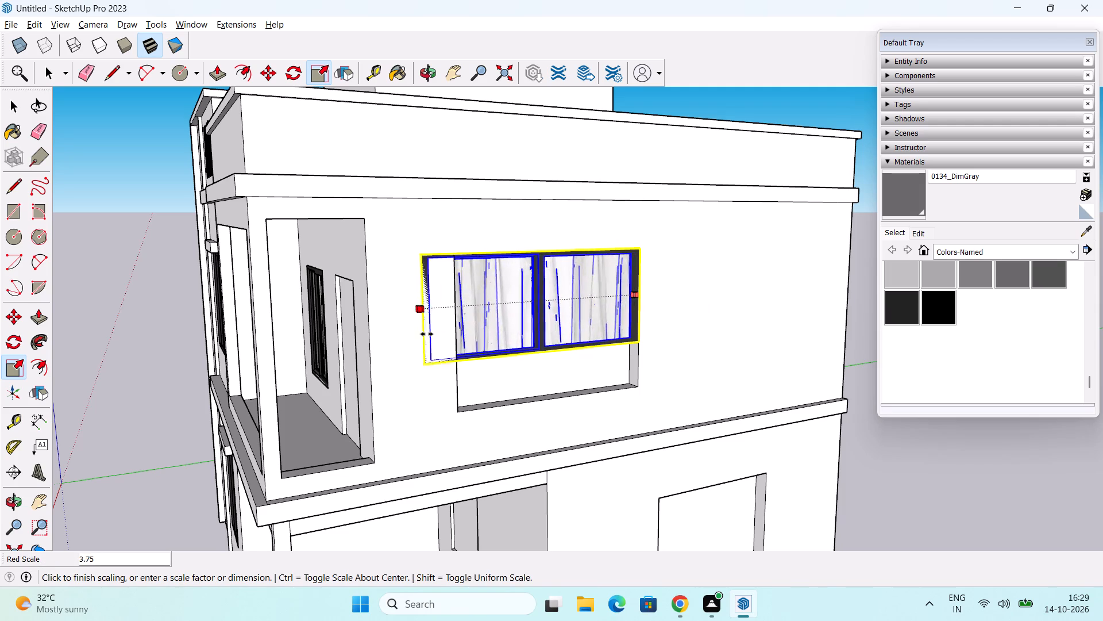
pyautogui.moveTo(427, 334); pyautogui.dragTo(458, 321)
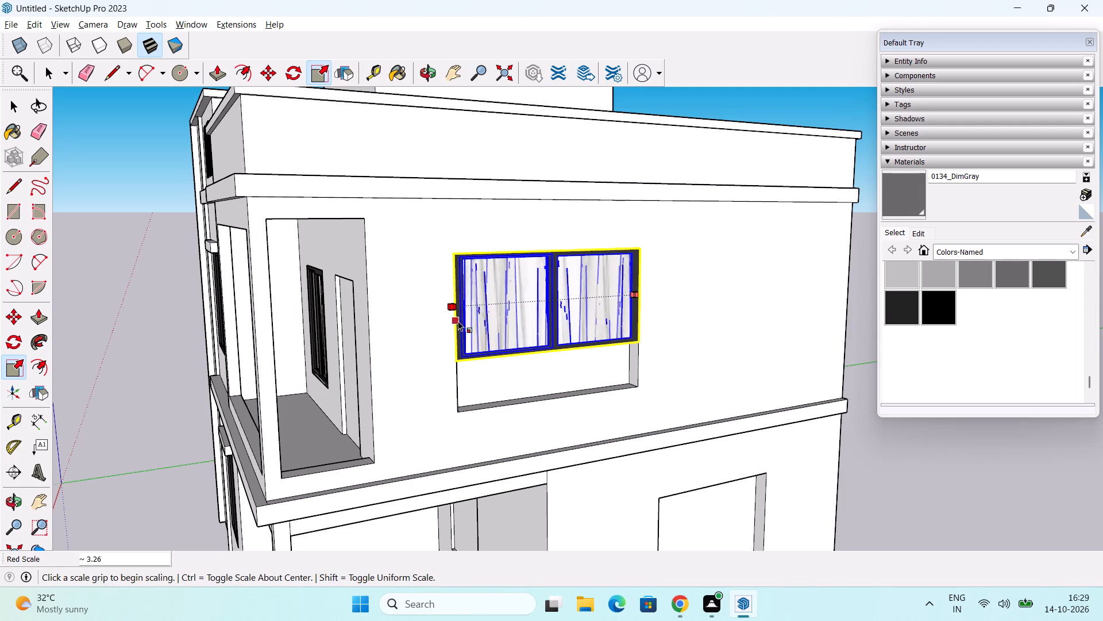
# Scale the upper-floor window vertically by about 1.50 down to the bottom edge of its side-wall opening.
pyautogui.moveTo(538, 396); pyautogui.dragTo(492, 277, button='middle')
pyautogui.scroll(3, 530, 290)
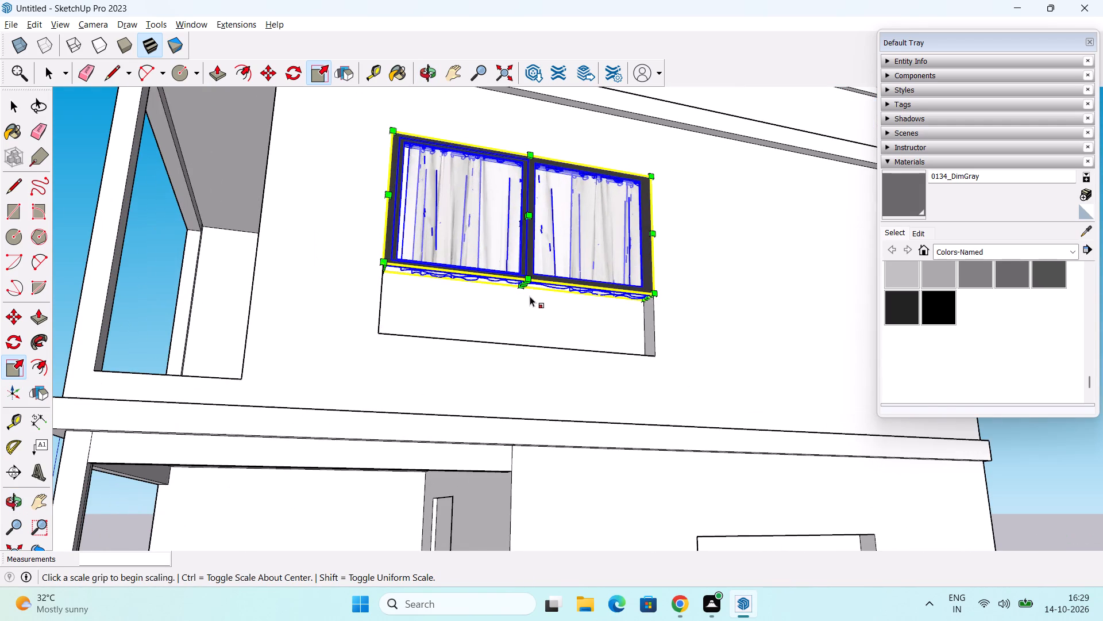
pyautogui.moveTo(525, 287); pyautogui.dragTo(527, 354)
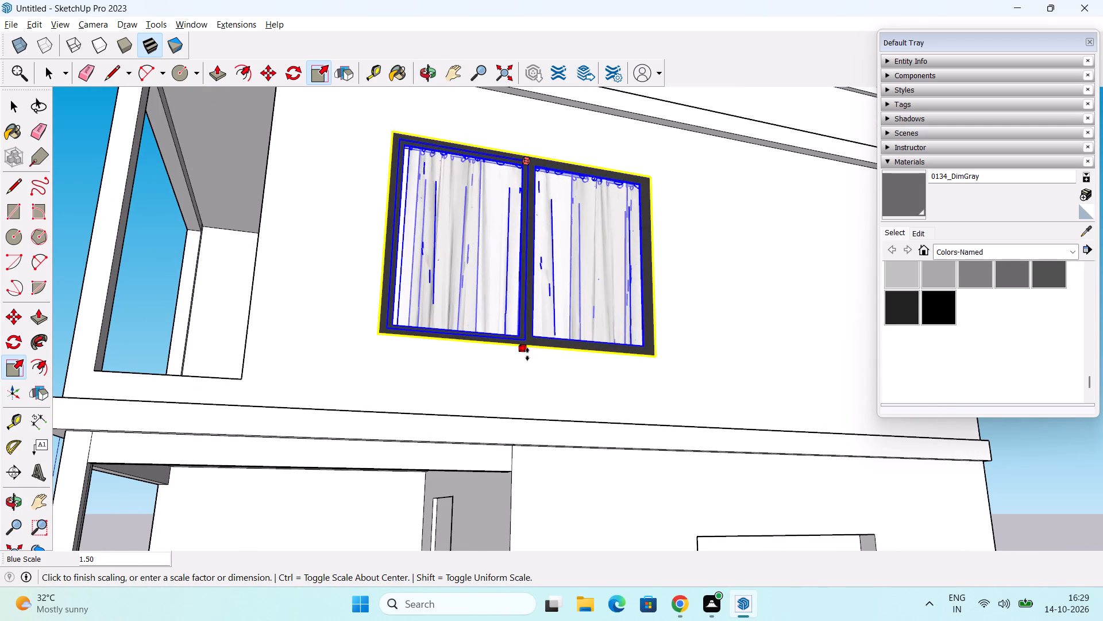
pyautogui.moveTo(527, 354); pyautogui.dragTo(536, 350)
pyautogui.moveTo(549, 354); pyautogui.dragTo(467, 425, button='middle')
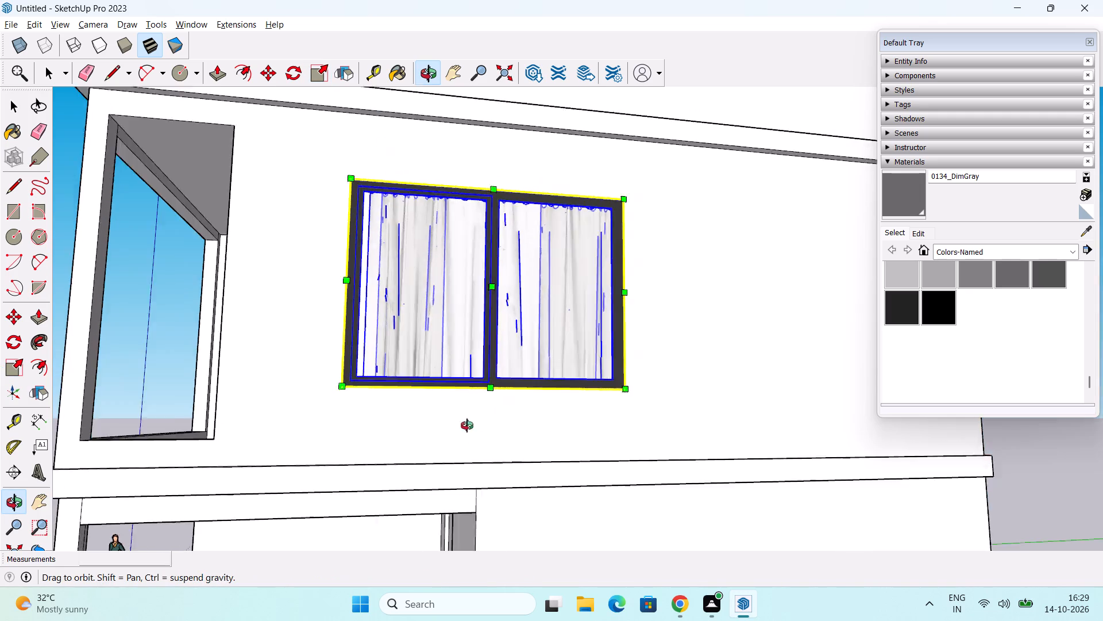
pyautogui.moveTo(467, 425); pyautogui.dragTo(446, 442, button='middle')
pyautogui.press('space')
# Deselect the fitted upper-floor window and examine the side wall with its ground-floor opening and the spare window.
pyautogui.click(138, 355)
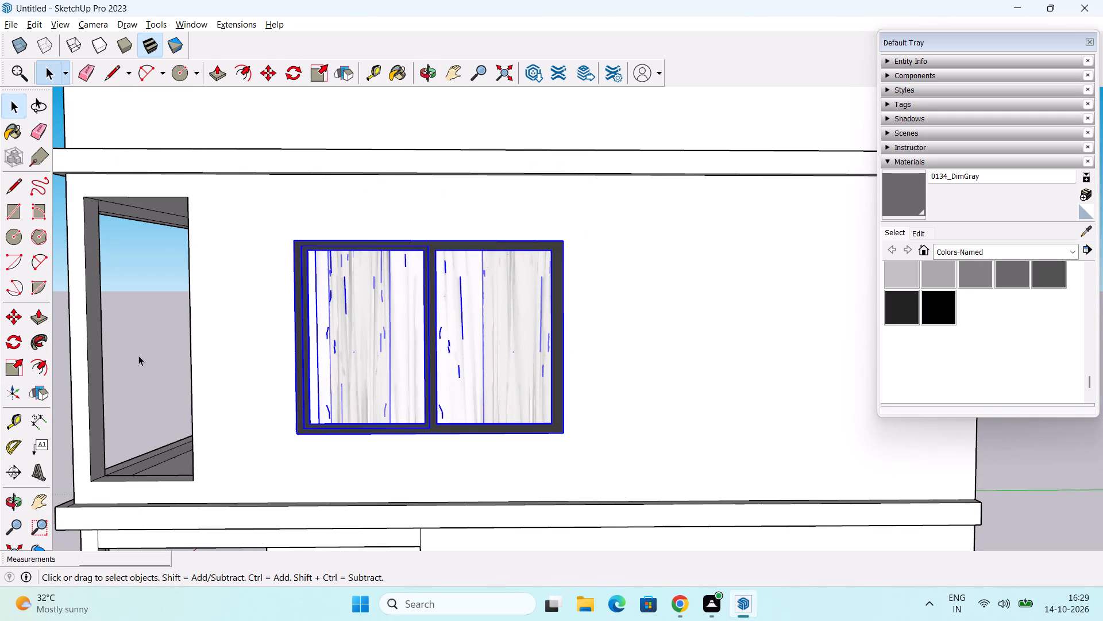
pyautogui.click(430, 403)
pyautogui.scroll(-1, 449, 407)
pyautogui.moveTo(508, 468); pyautogui.dragTo(526, 361, button='middle')
pyautogui.scroll(-6, 534, 346)
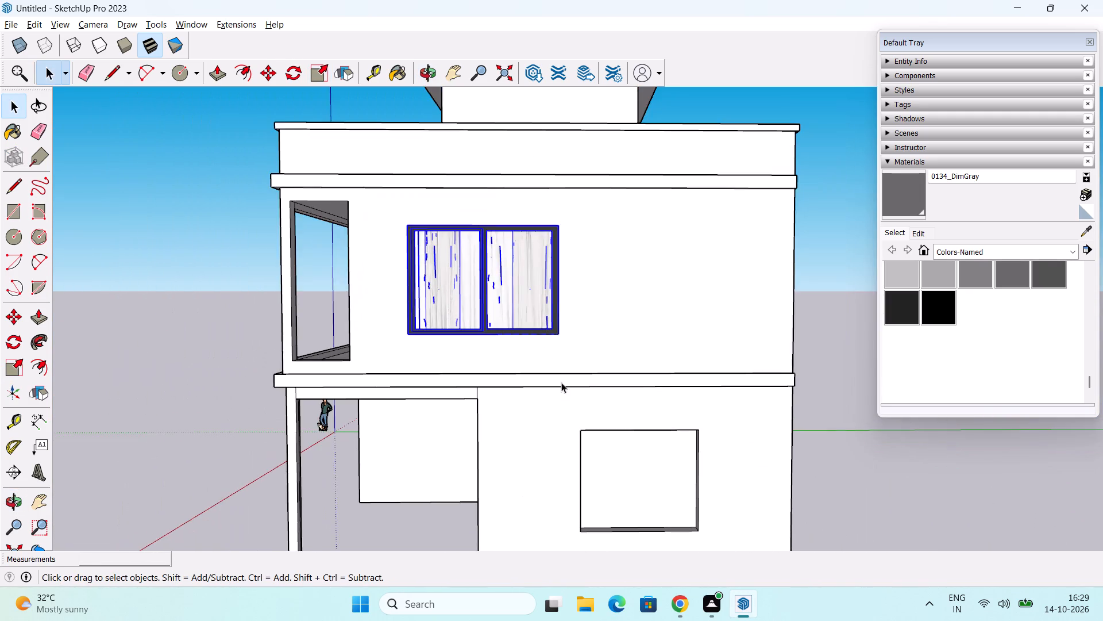
pyautogui.scroll(-2, 561, 382)
pyautogui.moveTo(531, 441); pyautogui.dragTo(546, 348, button='middle')
pyautogui.scroll(-2, 547, 336)
pyautogui.click(411, 466)
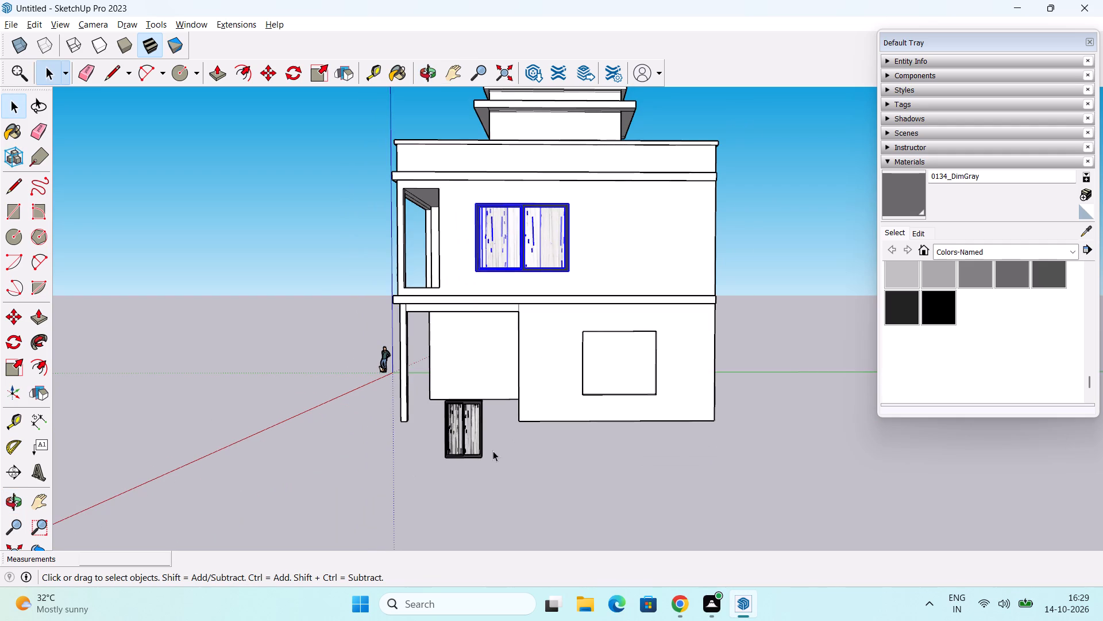
# Move the spare curtained window about 28' 10" by its top front corner onto the matching top corner of the ground-floor side-wall opening.
pyautogui.moveTo(499, 444); pyautogui.dragTo(466, 437, button='middle')
pyautogui.click(440, 401)
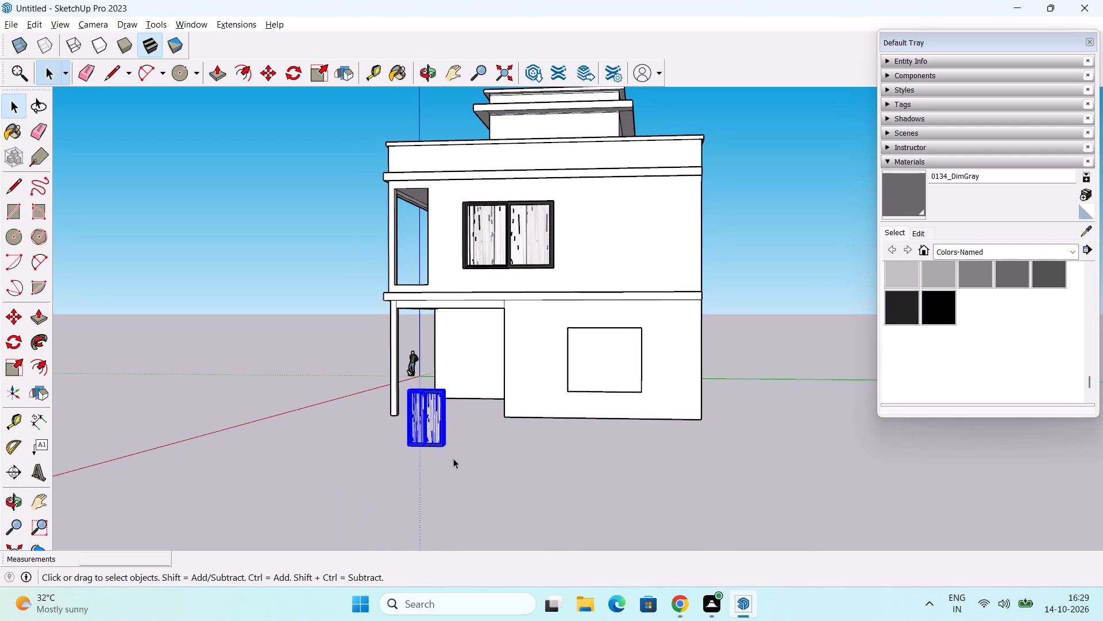
pyautogui.scroll(1, 453, 458)
pyautogui.press('m')
pyautogui.moveTo(435, 441); pyautogui.dragTo(441, 462, button='middle')
pyautogui.scroll(3, 395, 419)
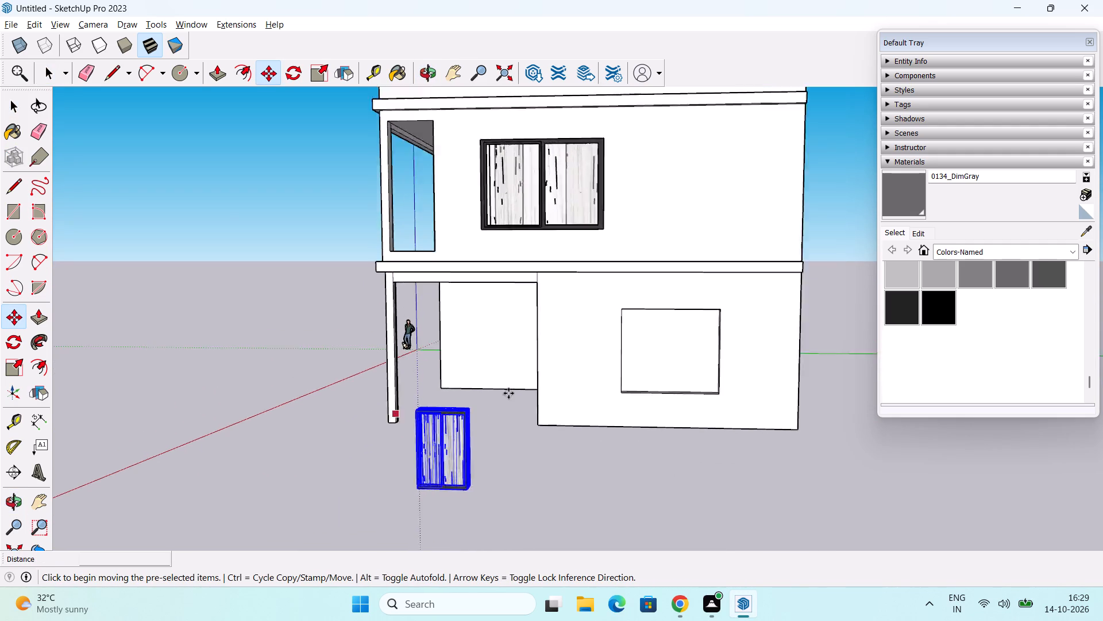
pyautogui.scroll(6, 520, 425)
pyautogui.moveTo(363, 430); pyautogui.dragTo(504, 489, button='middle')
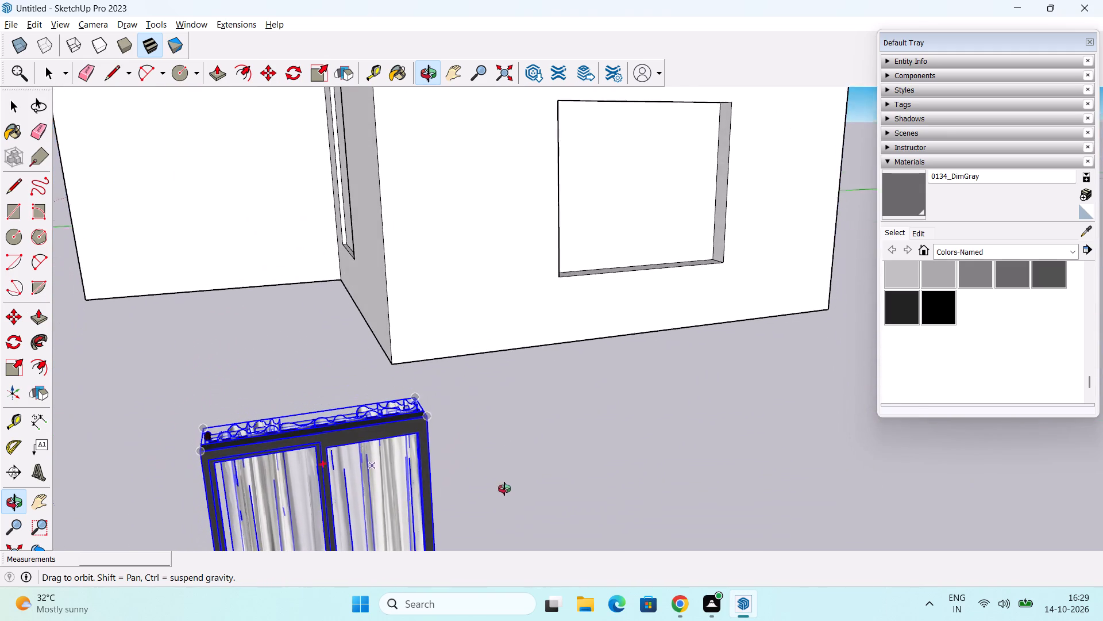
pyautogui.moveTo(504, 489); pyautogui.dragTo(503, 490, button='middle')
pyautogui.click(430, 421)
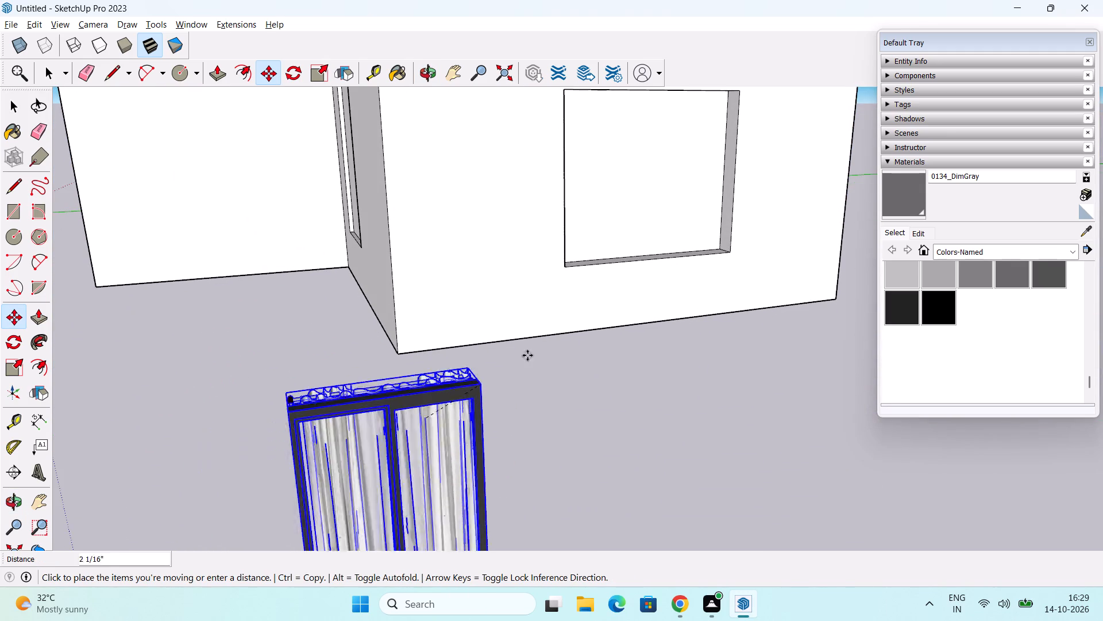
pyautogui.scroll(-1, 692, 273)
pyautogui.keyDown('shift'); pyautogui.moveTo(711, 267); pyautogui.dragTo(620, 470, button='middle'); pyautogui.keyUp('shift')
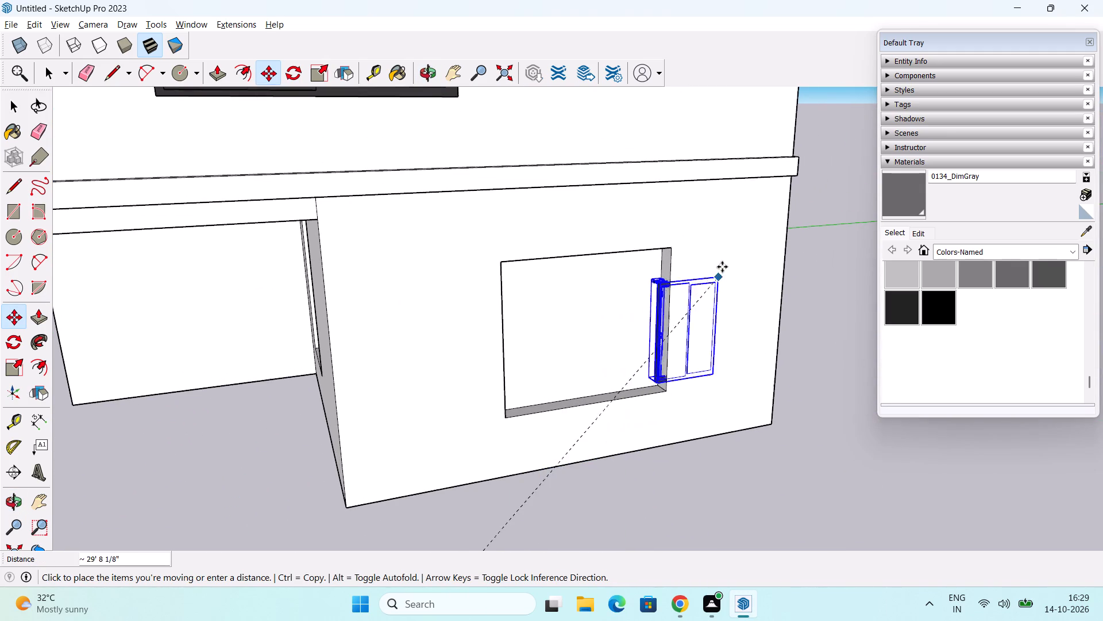
pyautogui.click(676, 250)
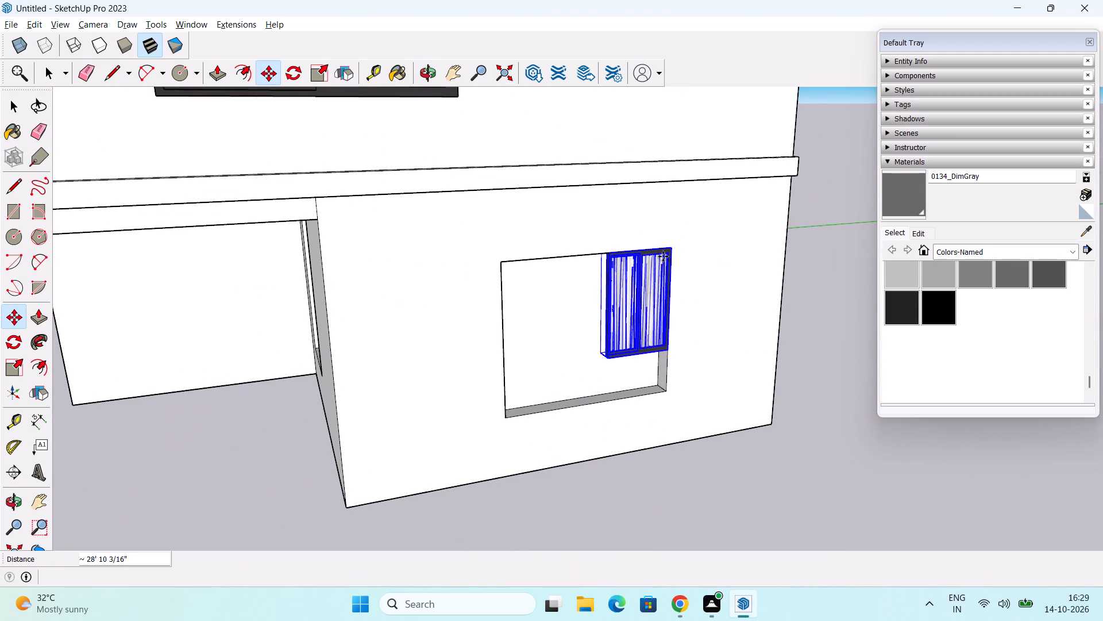
# Scale the moved window horizontally to span the full width of the ground-floor side-wall opening.
pyautogui.click(6, 365)
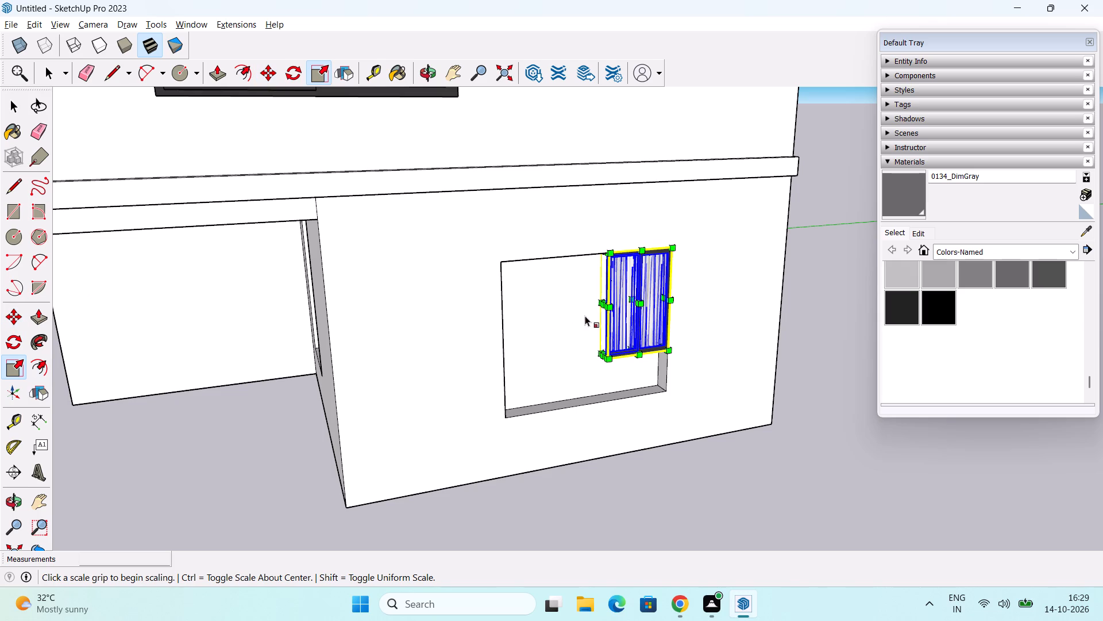
pyautogui.moveTo(601, 306); pyautogui.dragTo(507, 333)
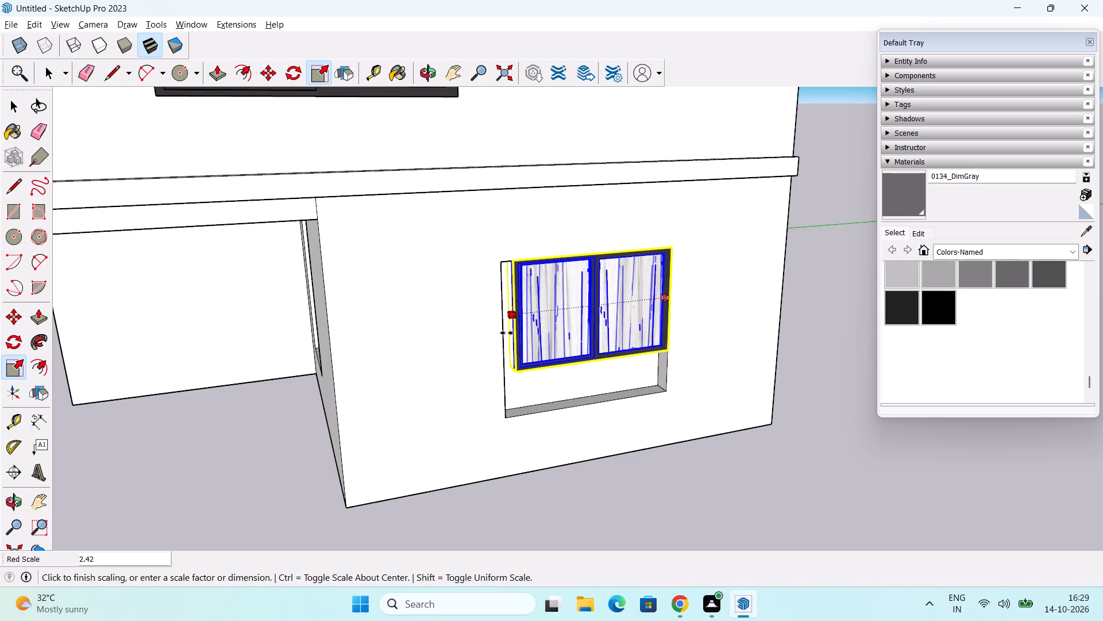
pyautogui.moveTo(507, 333); pyautogui.dragTo(503, 333)
# Scale the ground-floor window vertically by about 1.43 down to the bottom edge of its side-wall opening, and deselect it.
pyautogui.moveTo(573, 402); pyautogui.dragTo(418, 324, button='middle')
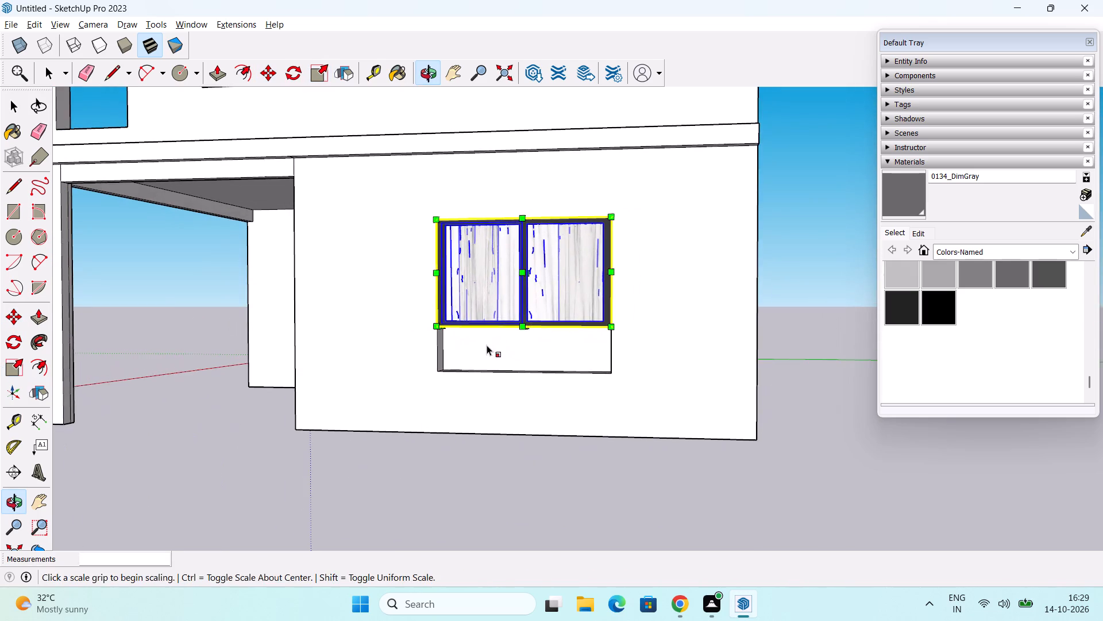
pyautogui.moveTo(486, 359); pyautogui.dragTo(515, 292, button='middle')
pyautogui.scroll(2, 543, 289)
pyautogui.moveTo(553, 266); pyautogui.dragTo(551, 316)
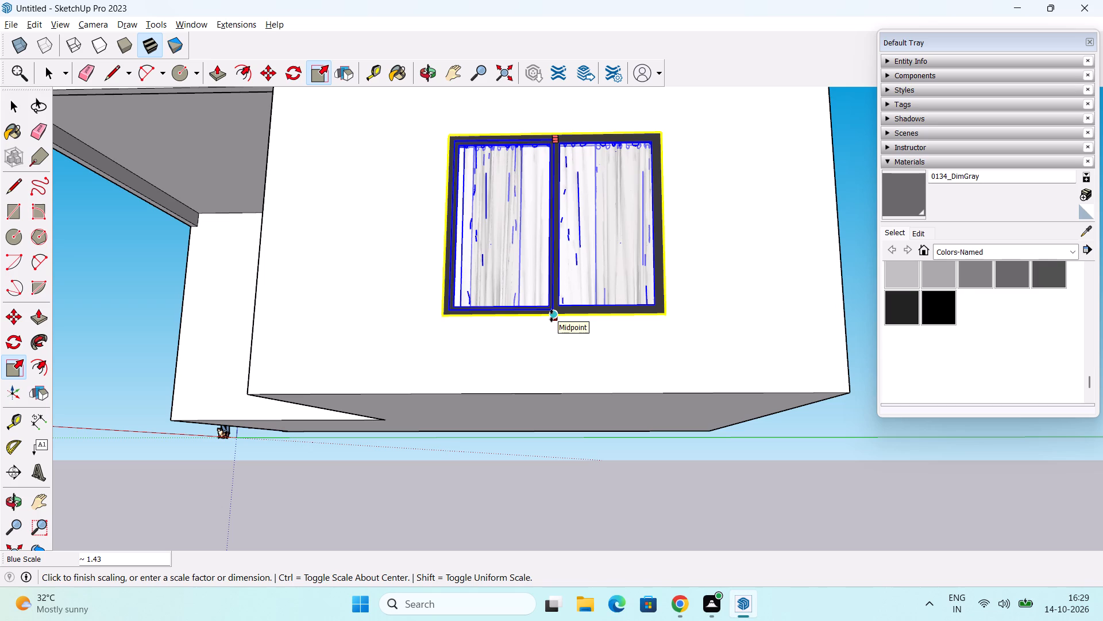
pyautogui.moveTo(551, 316); pyautogui.dragTo(546, 317)
pyautogui.scroll(-4, 578, 312)
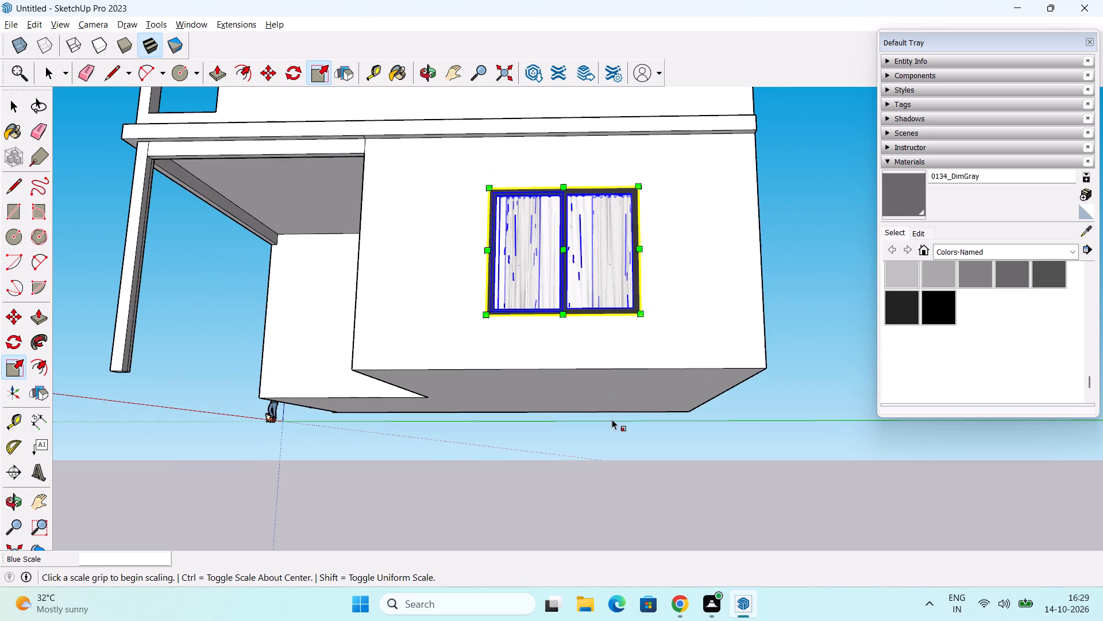
pyautogui.press('space')
pyautogui.click(596, 459)
# Examine the fitted side-wall windows and the overall front and side elevations of the house.
pyautogui.scroll(-2, 619, 431)
pyautogui.moveTo(619, 439); pyautogui.dragTo(599, 526, button='middle')
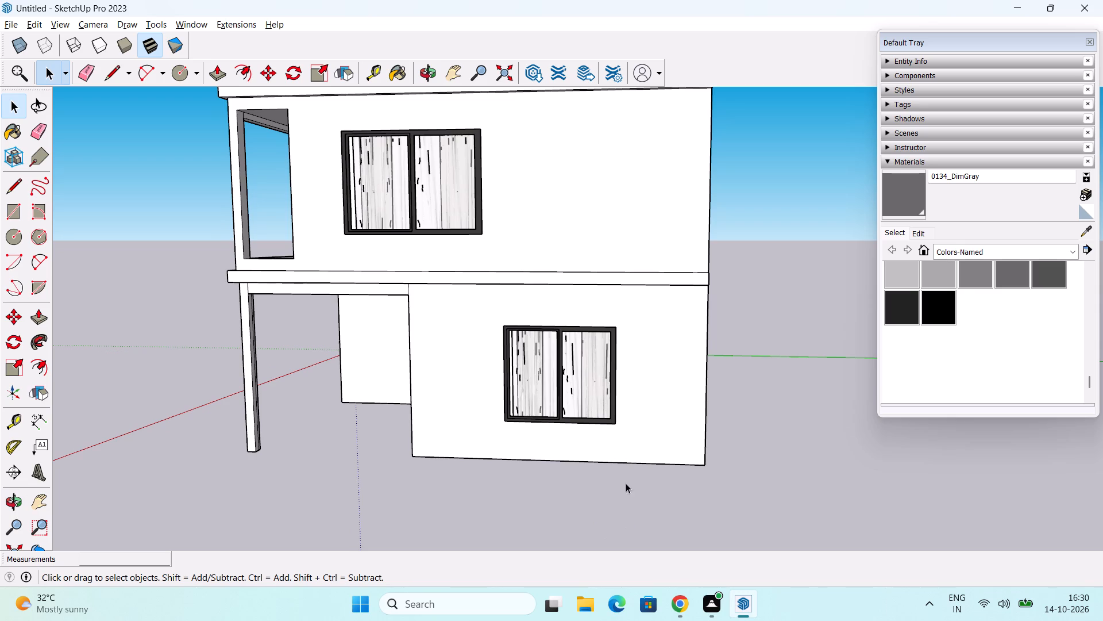
pyautogui.scroll(-2, 550, 381)
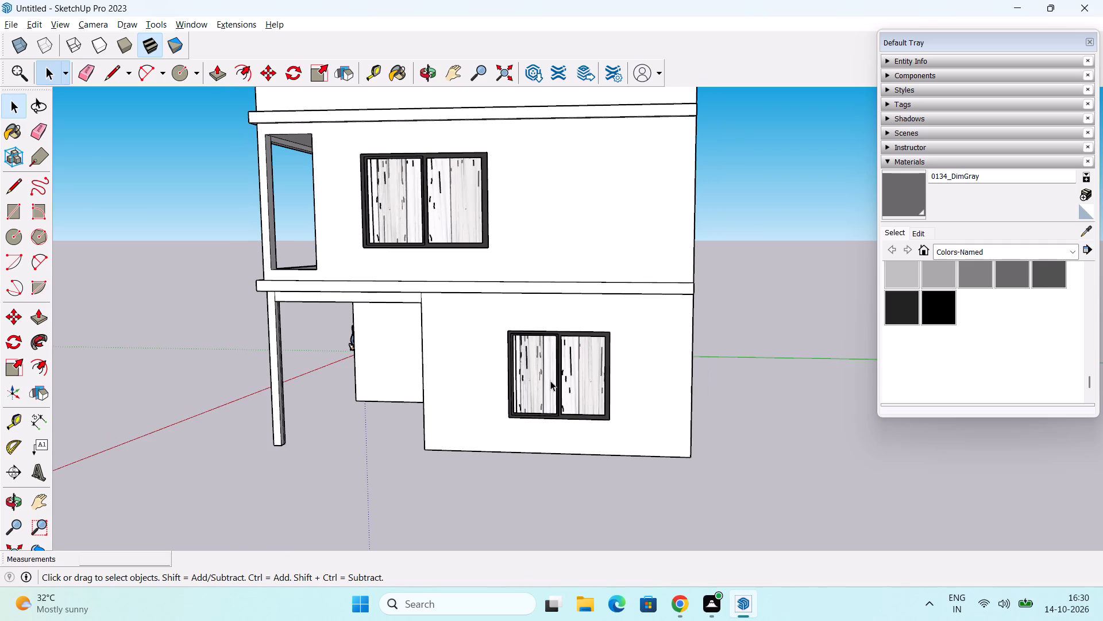
pyautogui.scroll(-3, 493, 237)
pyautogui.moveTo(458, 306); pyautogui.dragTo(719, 315, button='middle')
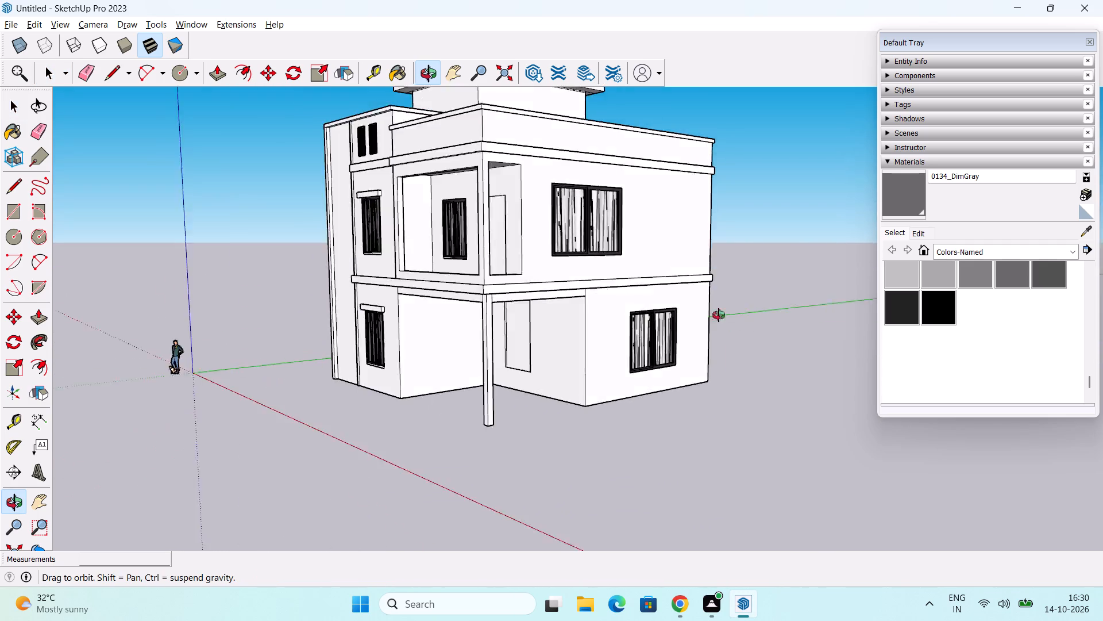
pyautogui.moveTo(719, 315); pyautogui.dragTo(850, 324, button='middle')
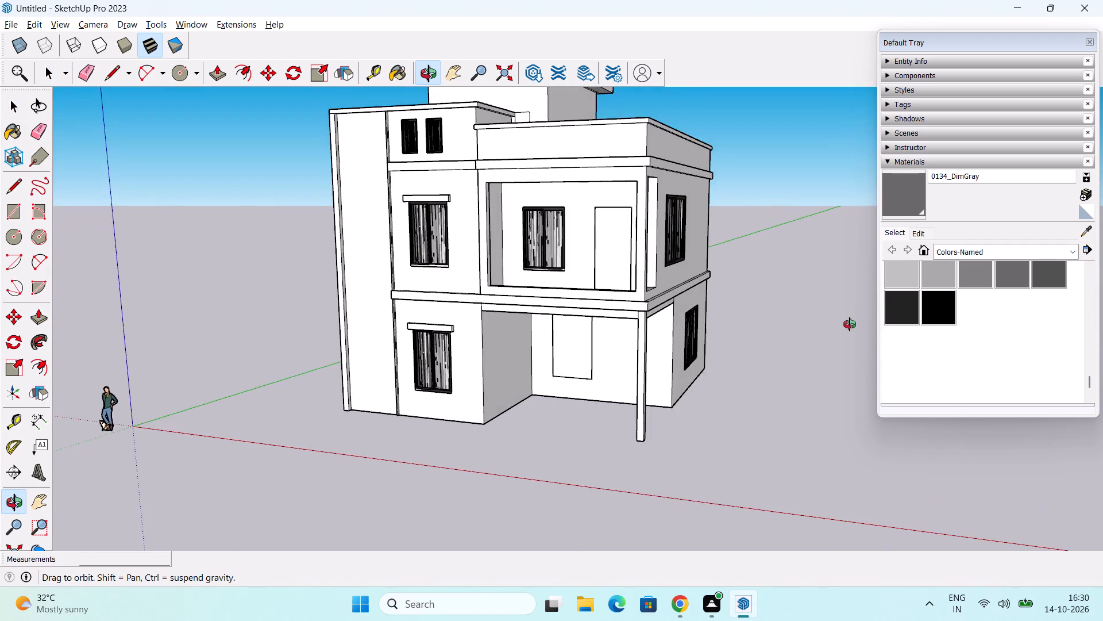
pyautogui.moveTo(850, 324); pyautogui.dragTo(670, 328, button='middle')
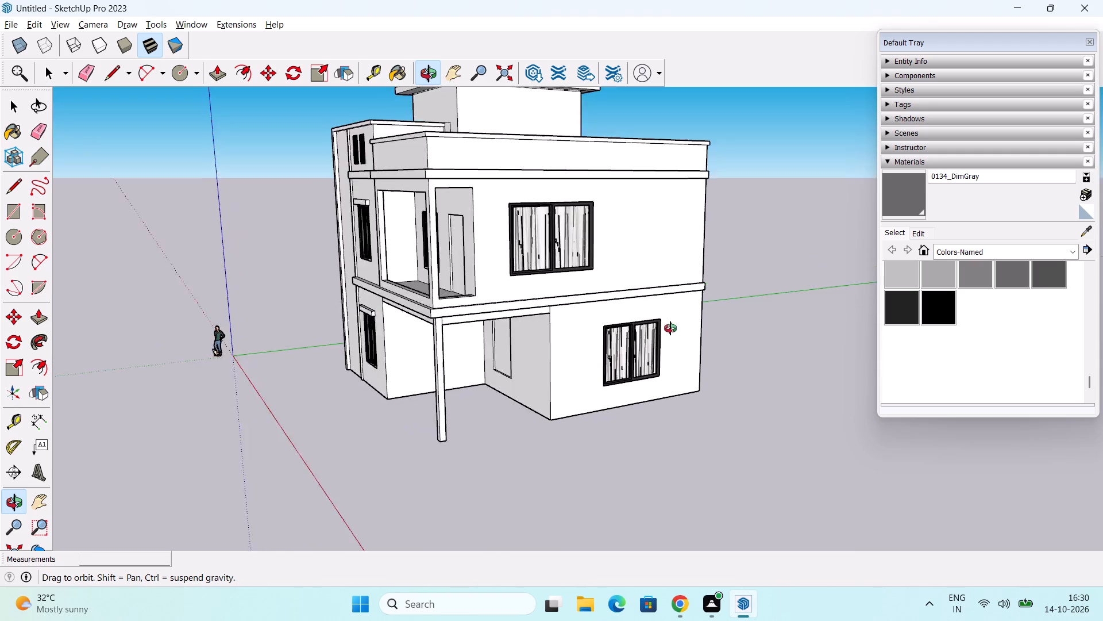
pyautogui.moveTo(670, 328); pyautogui.dragTo(647, 377, button='middle')
pyautogui.scroll(-2, 626, 381)
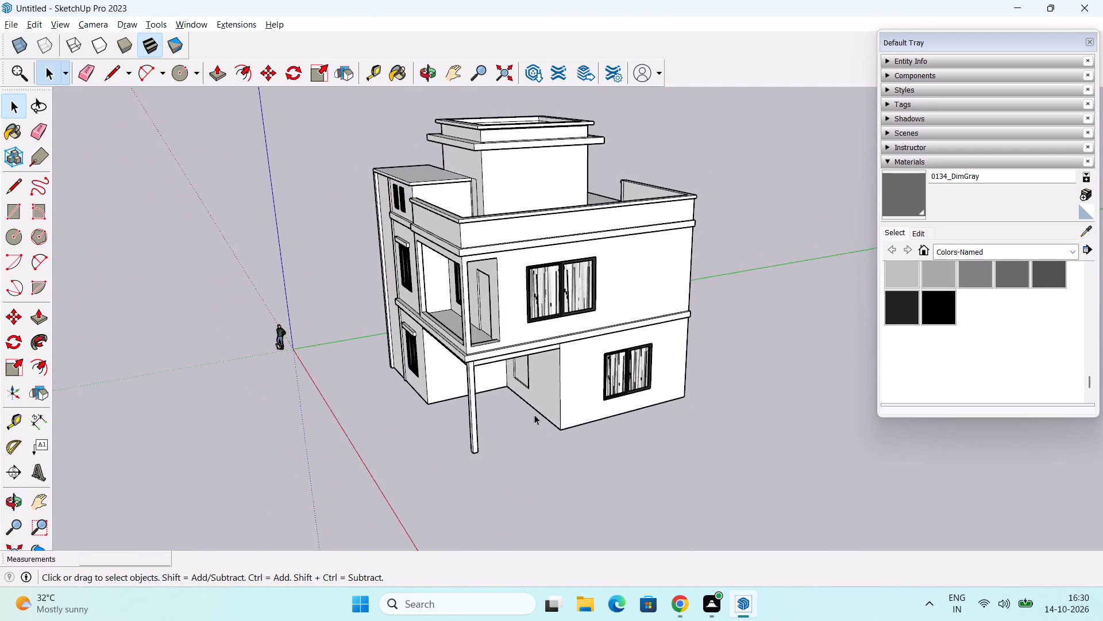
pyautogui.moveTo(535, 407); pyautogui.dragTo(588, 313, button='middle')
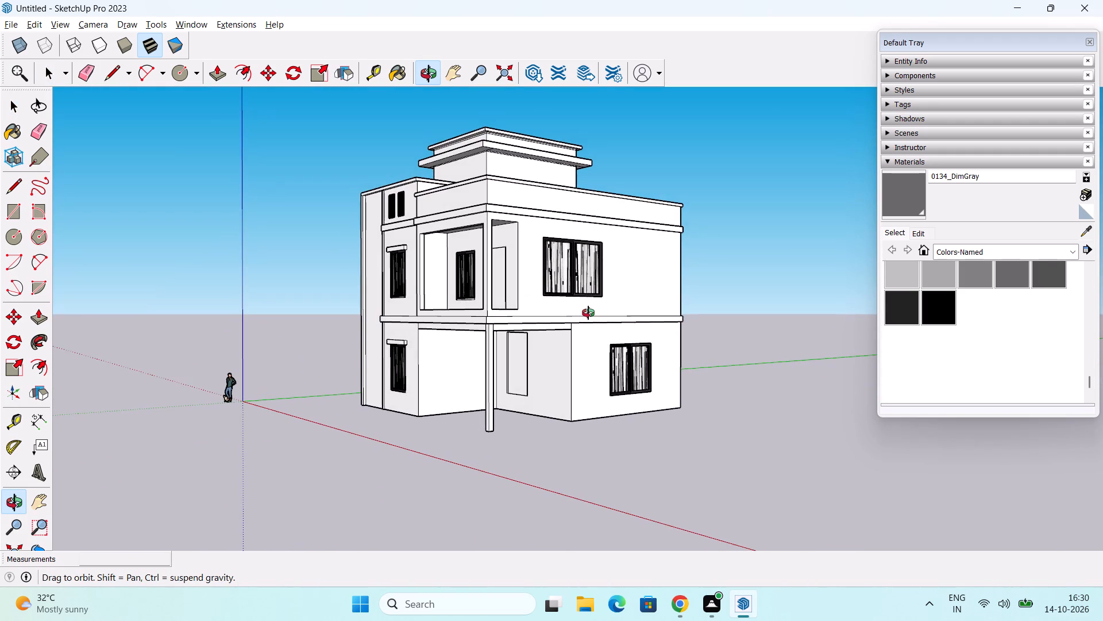
pyautogui.moveTo(588, 313); pyautogui.dragTo(556, 313, button='middle')
pyautogui.scroll(-1, 566, 318)
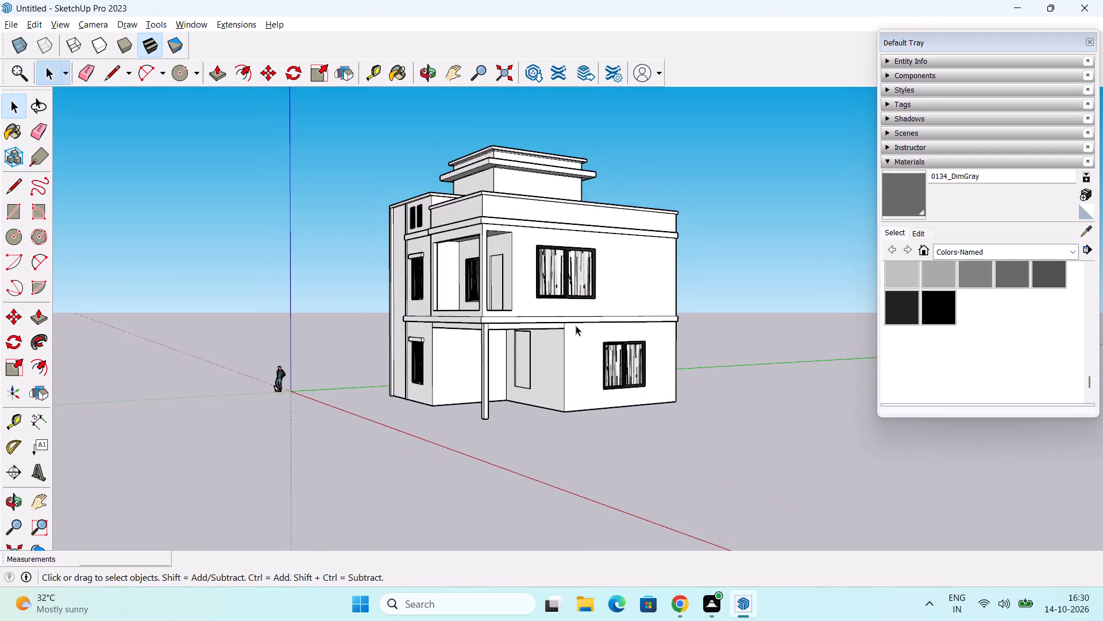
pyautogui.moveTo(567, 327); pyautogui.dragTo(598, 307, button='middle')
# Draw a 14' vertical line on the porch back wall from the side beam's lower corner down to the wall's bottom edge.
pyautogui.moveTo(554, 401); pyautogui.dragTo(673, 266, button='middle')
pyautogui.scroll(2, 559, 332)
pyautogui.moveTo(559, 332); pyautogui.dragTo(585, 332, button='middle')
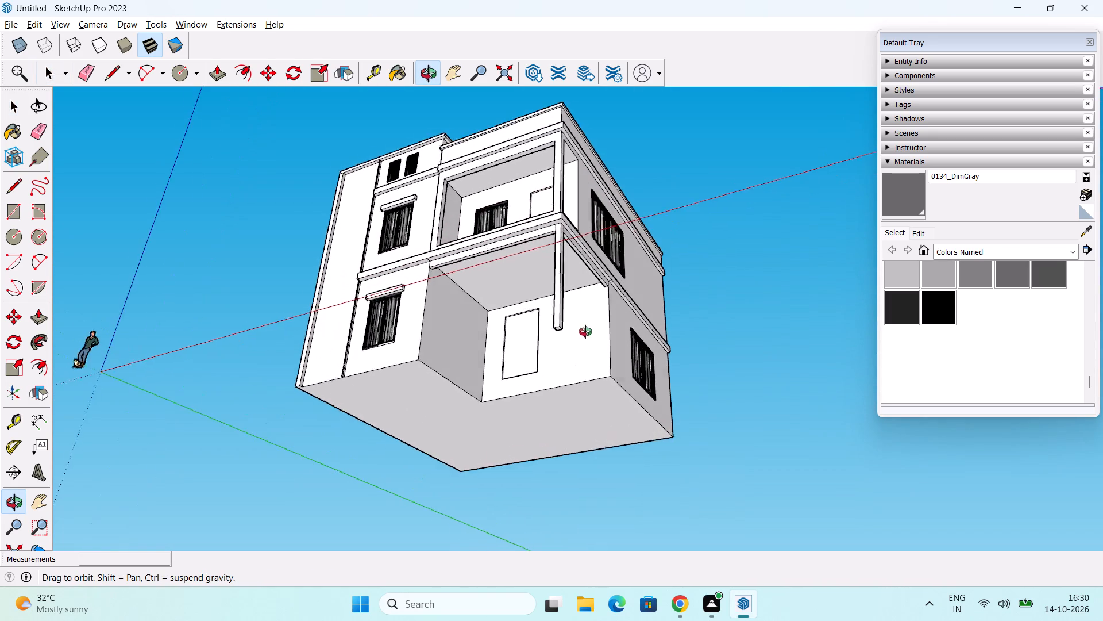
pyautogui.moveTo(585, 332); pyautogui.dragTo(689, 361, button='middle')
pyautogui.scroll(7, 654, 319)
pyautogui.moveTo(660, 312); pyautogui.dragTo(653, 312, button='middle')
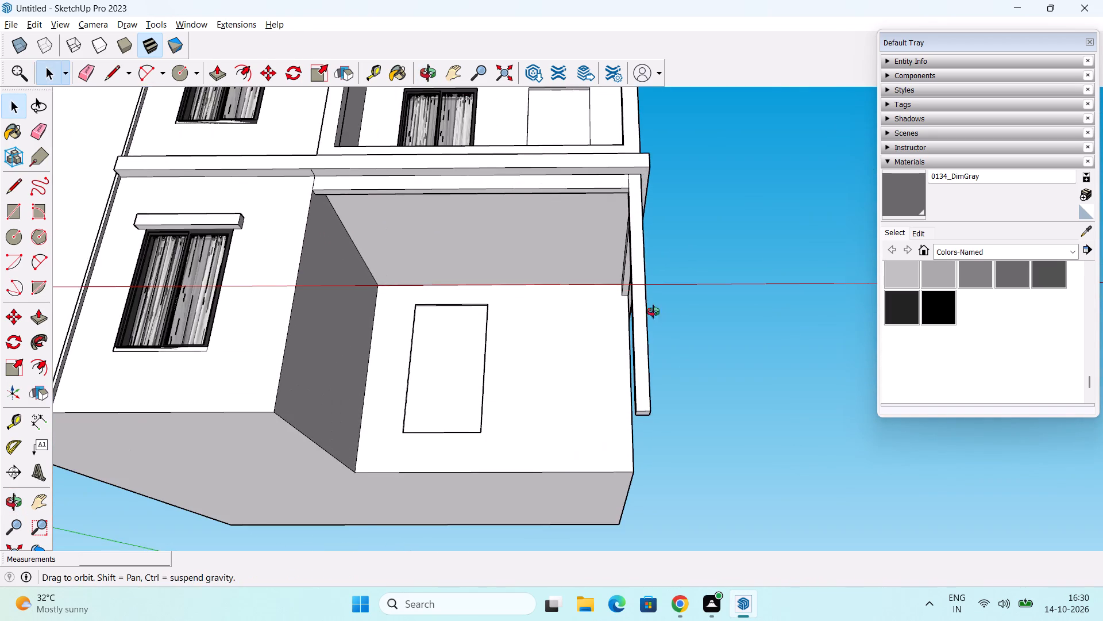
pyautogui.moveTo(653, 312); pyautogui.dragTo(558, 298, button='middle')
pyautogui.scroll(6, 630, 290)
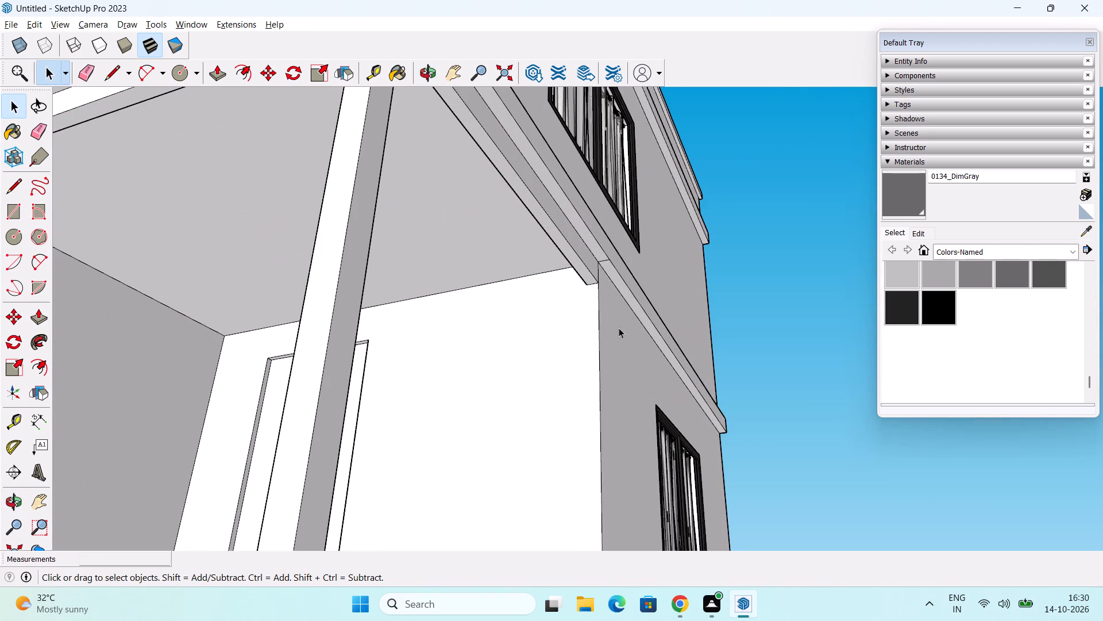
pyautogui.keyDown('shift'); pyautogui.moveTo(611, 368); pyautogui.dragTo(619, 289, button='middle'); pyautogui.keyUp('shift')
pyautogui.press('l')
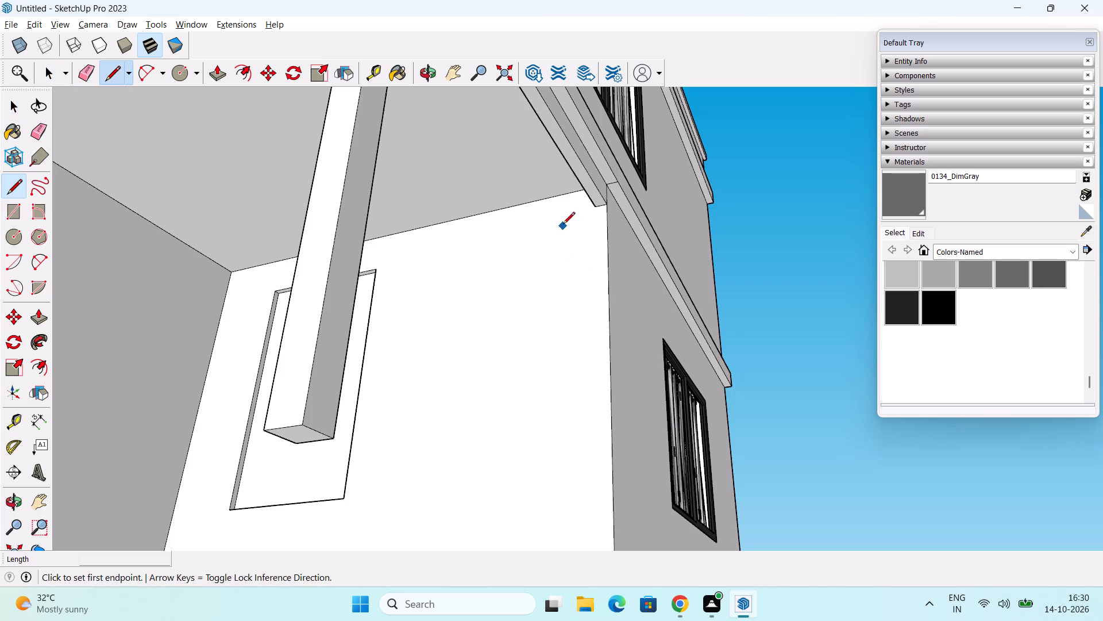
pyautogui.click(593, 207)
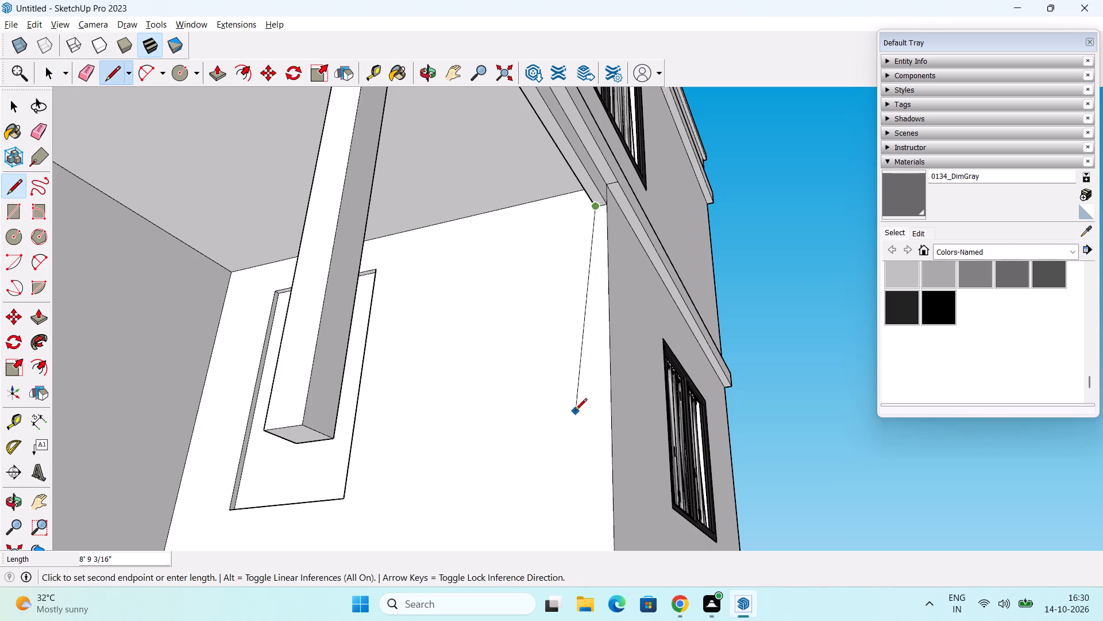
pyautogui.keyDown('shift'); pyautogui.moveTo(575, 411); pyautogui.dragTo(616, 260, button='middle'); pyautogui.keyUp('shift')
pyautogui.moveTo(629, 315); pyautogui.dragTo(631, 383, button='middle')
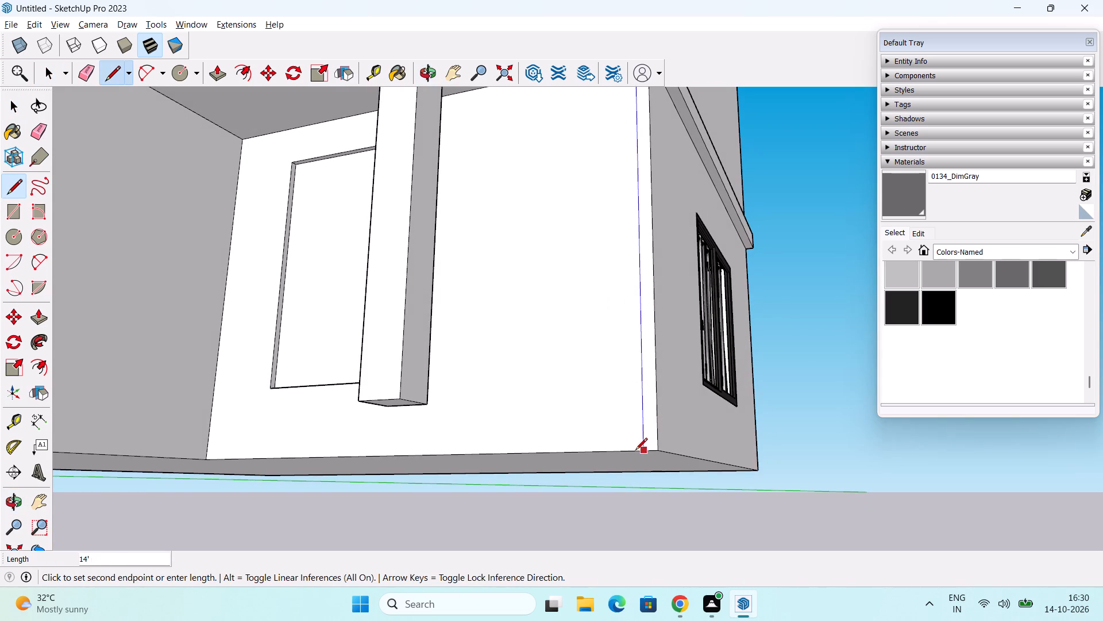
pyautogui.click(639, 453)
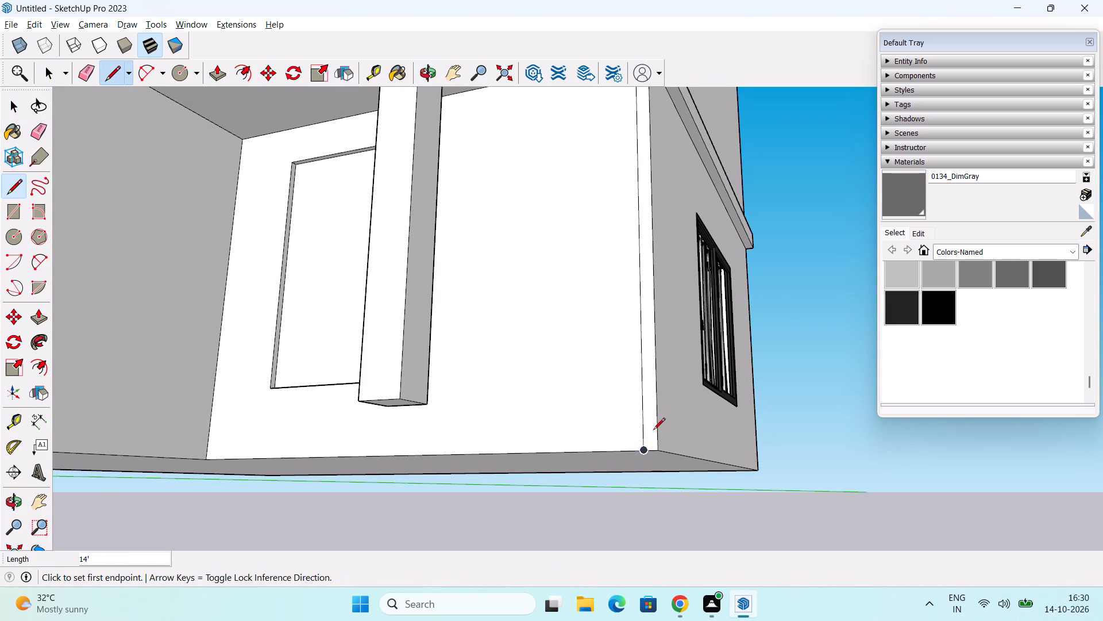
pyautogui.press('space')
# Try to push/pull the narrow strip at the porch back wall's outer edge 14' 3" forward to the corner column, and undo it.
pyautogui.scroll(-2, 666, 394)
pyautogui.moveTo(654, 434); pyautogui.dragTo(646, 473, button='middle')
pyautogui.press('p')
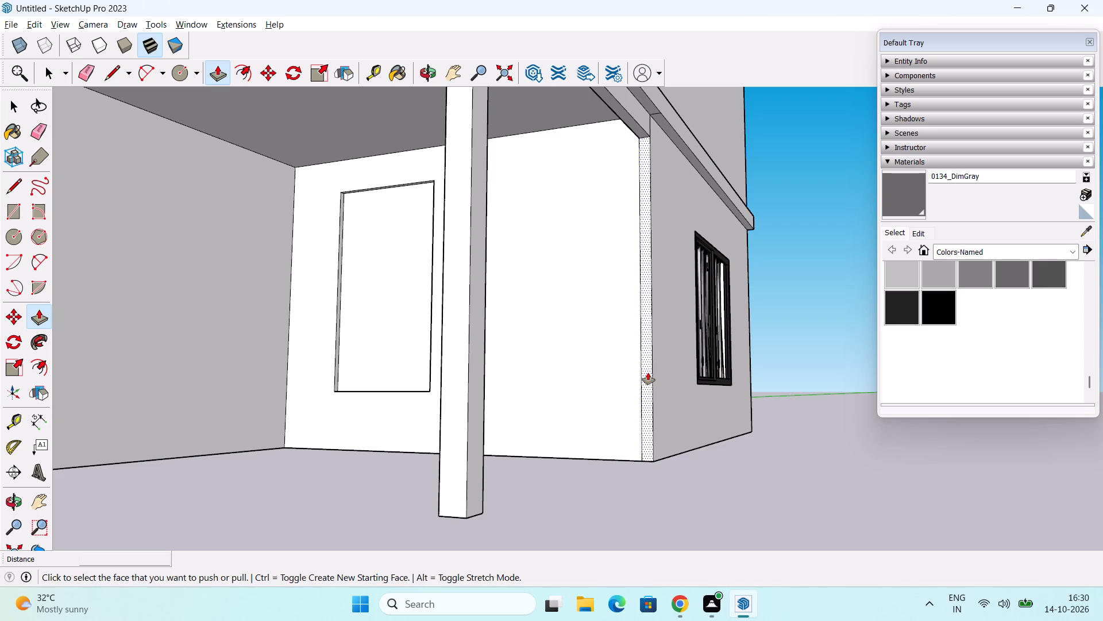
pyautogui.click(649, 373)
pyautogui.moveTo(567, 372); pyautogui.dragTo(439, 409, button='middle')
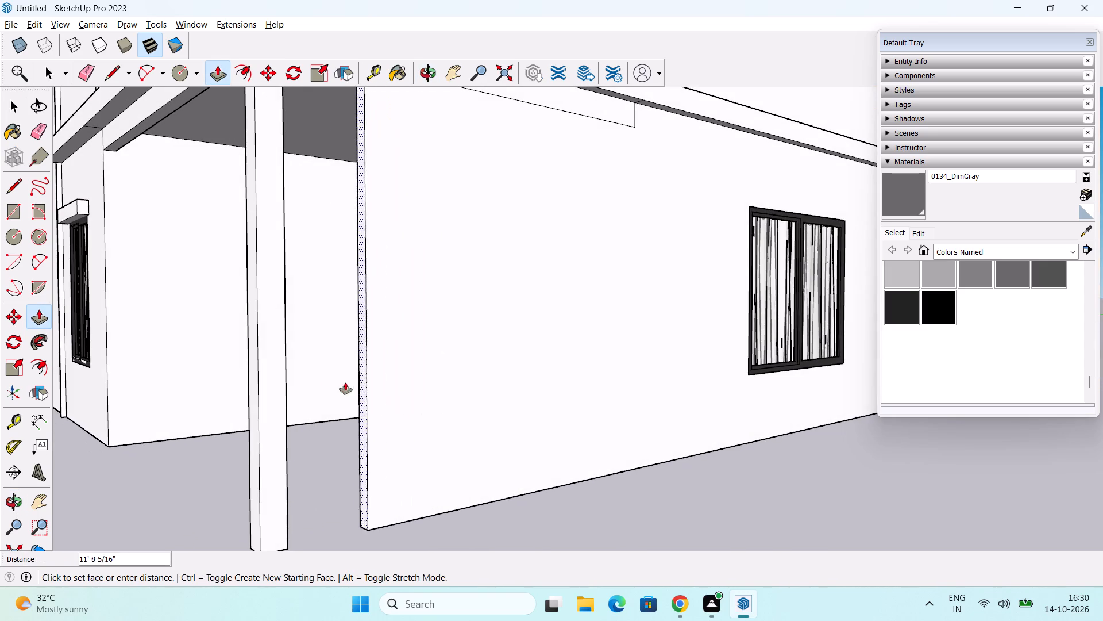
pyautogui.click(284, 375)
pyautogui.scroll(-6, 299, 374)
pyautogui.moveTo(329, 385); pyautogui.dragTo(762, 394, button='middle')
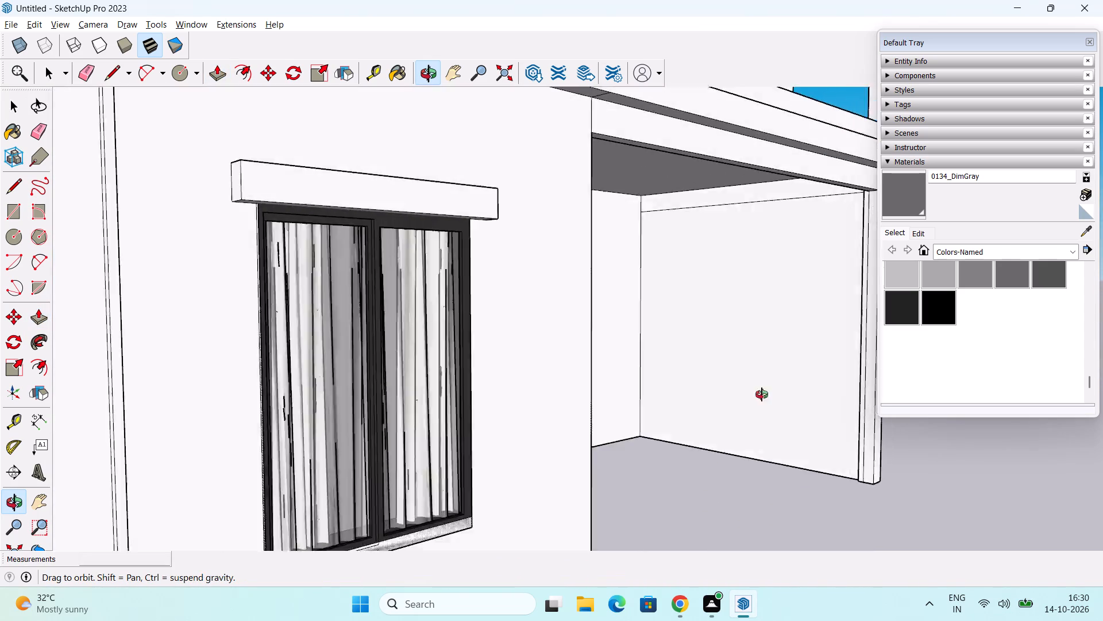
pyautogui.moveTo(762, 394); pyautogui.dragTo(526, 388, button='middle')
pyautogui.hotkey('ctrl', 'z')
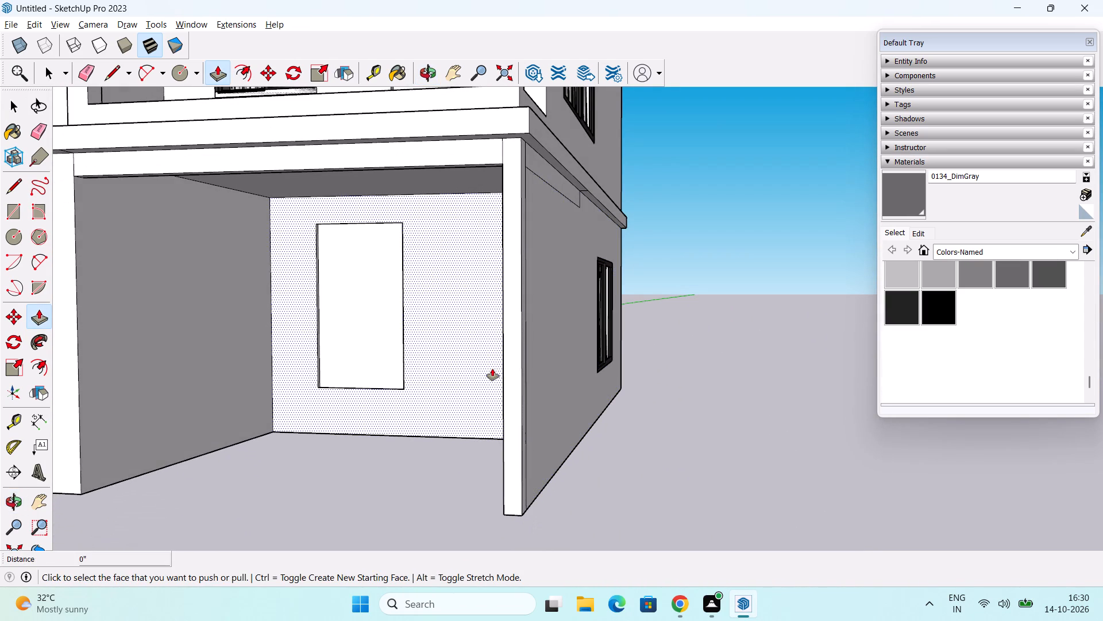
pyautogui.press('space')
# Examine the open porch, its recessed door opening and the balcony from around the front corner of the house.
pyautogui.scroll(-2, 684, 344)
pyautogui.moveTo(697, 362); pyautogui.dragTo(614, 383, button='middle')
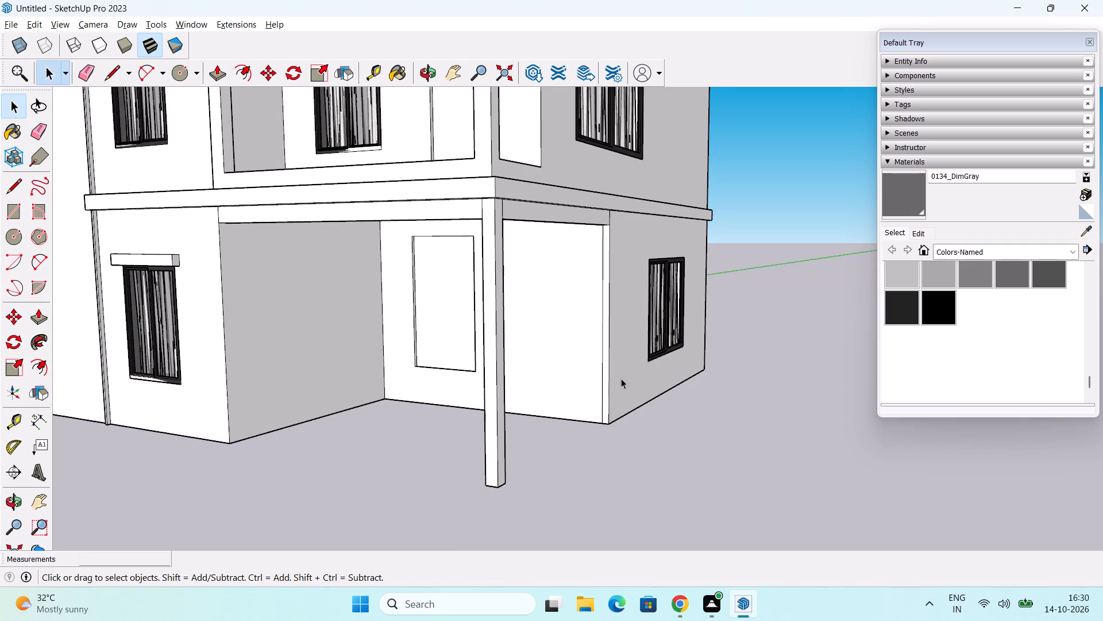
pyautogui.scroll(-1, 481, 210)
pyautogui.moveTo(447, 259); pyautogui.dragTo(556, 240, button='middle')
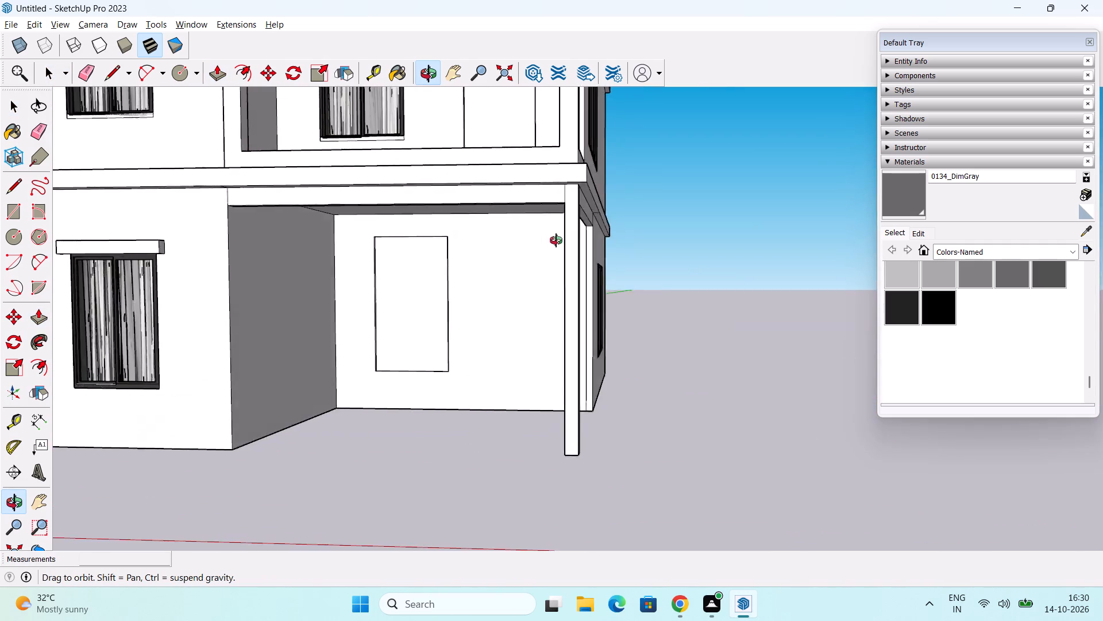
pyautogui.moveTo(556, 240); pyautogui.dragTo(475, 292, button='middle')
pyautogui.scroll(-6, 509, 280)
pyautogui.keyDown('shift'); pyautogui.moveTo(538, 278); pyautogui.dragTo(560, 421, button='middle'); pyautogui.keyUp('shift')
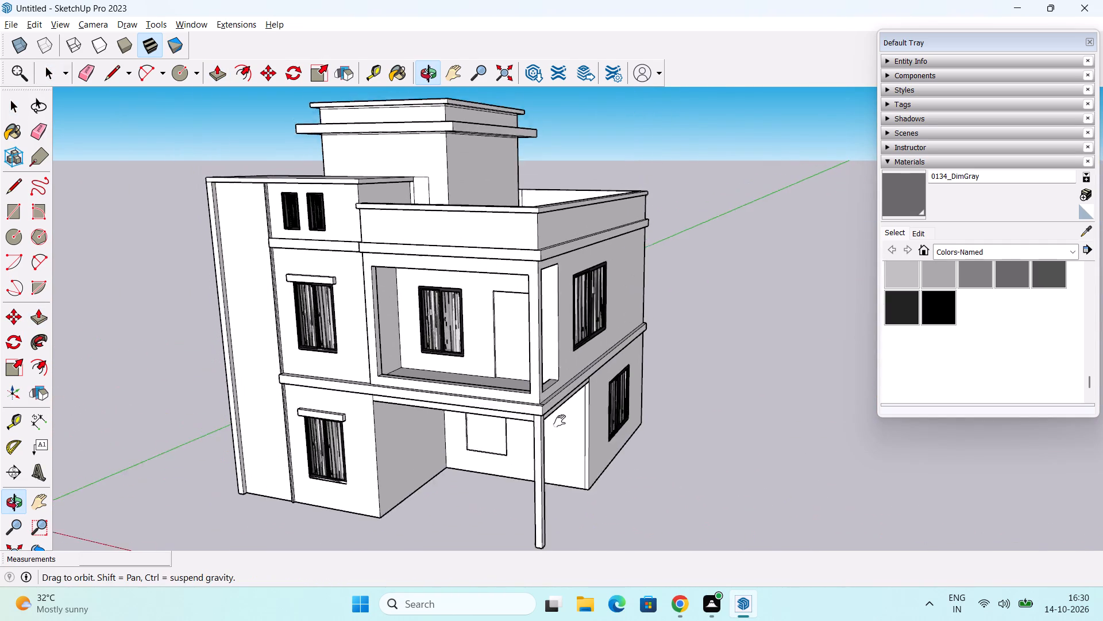
pyautogui.keyDown('shift'); pyautogui.moveTo(560, 421); pyautogui.dragTo(562, 429, button='middle'); pyautogui.keyUp('shift')
pyautogui.moveTo(583, 363); pyautogui.dragTo(544, 319, button='middle')
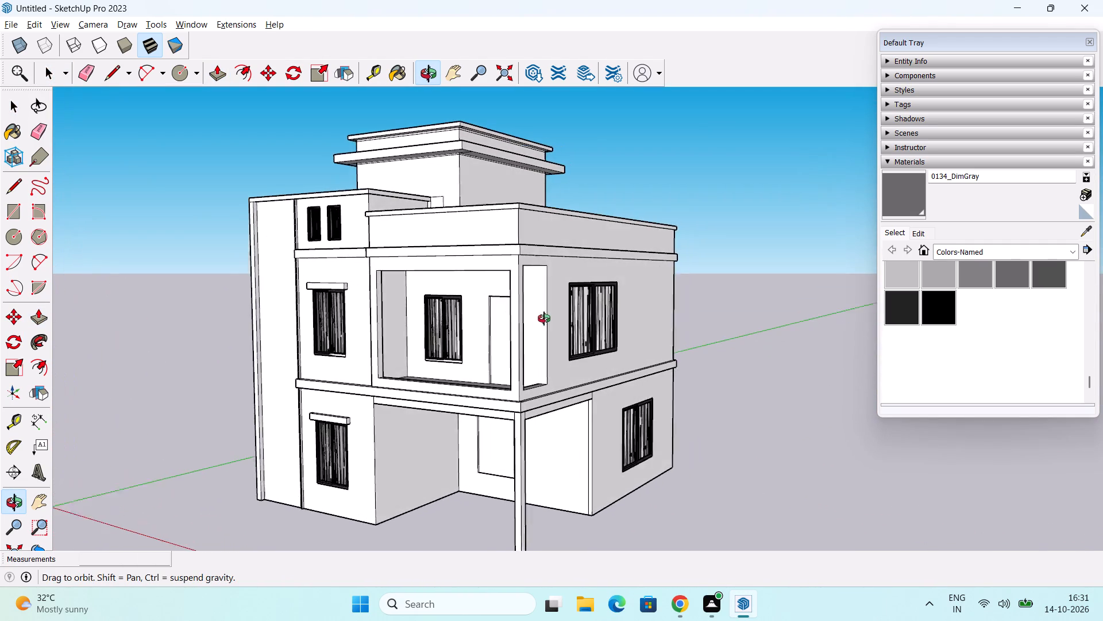
pyautogui.moveTo(544, 319); pyautogui.dragTo(551, 324, button='middle')
# Switch to 3D Warehouse in the browser and replace the window search with a model search for DOORS.
pyautogui.hotkey('alt', 'Tab')
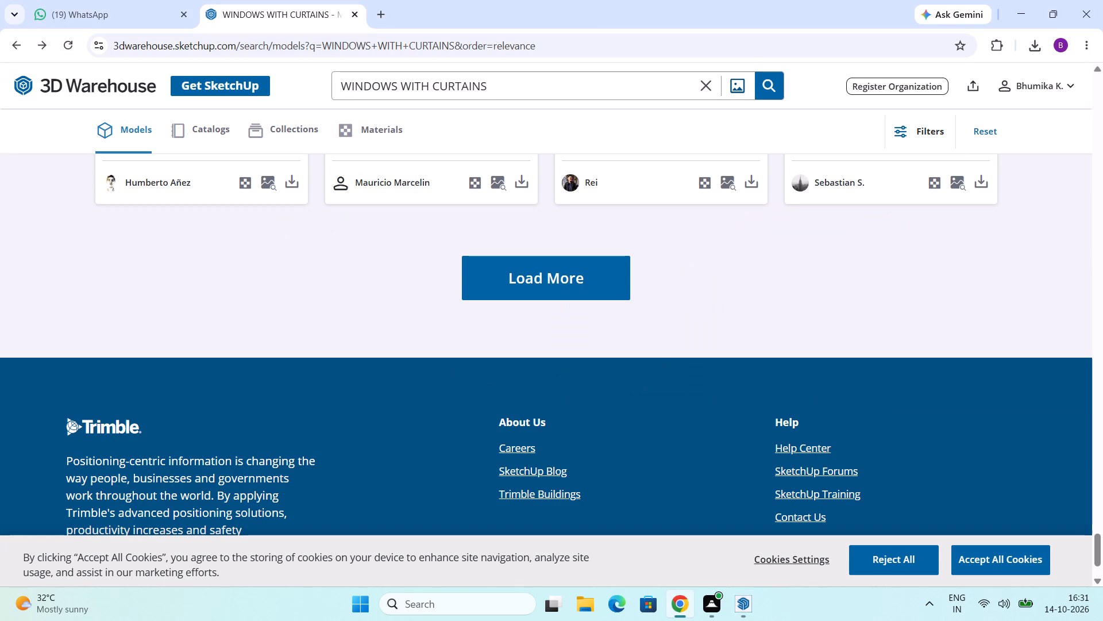
pyautogui.doubleClick(537, 84)
pyautogui.press('BackSpace')
pyautogui.press('BackSpace')
pyautogui.press('BackSpace')
pyautogui.press('BackSpace')
pyautogui.press('BackSpace')
pyautogui.press('BackSpace')
pyautogui.press('BackSpace')
pyautogui.press('BackSpace')
pyautogui.press('BackSpace')
pyautogui.press('BackSpace')
pyautogui.press('BackSpace')
pyautogui.press('BackSpace')
pyautogui.press('BackSpace')
pyautogui.press('BackSpace')
pyautogui.press('BackSpace')
pyautogui.press('BackSpace')
pyautogui.press('BackSpace')
pyautogui.press('BackSpace')
pyautogui.press('BackSpace')
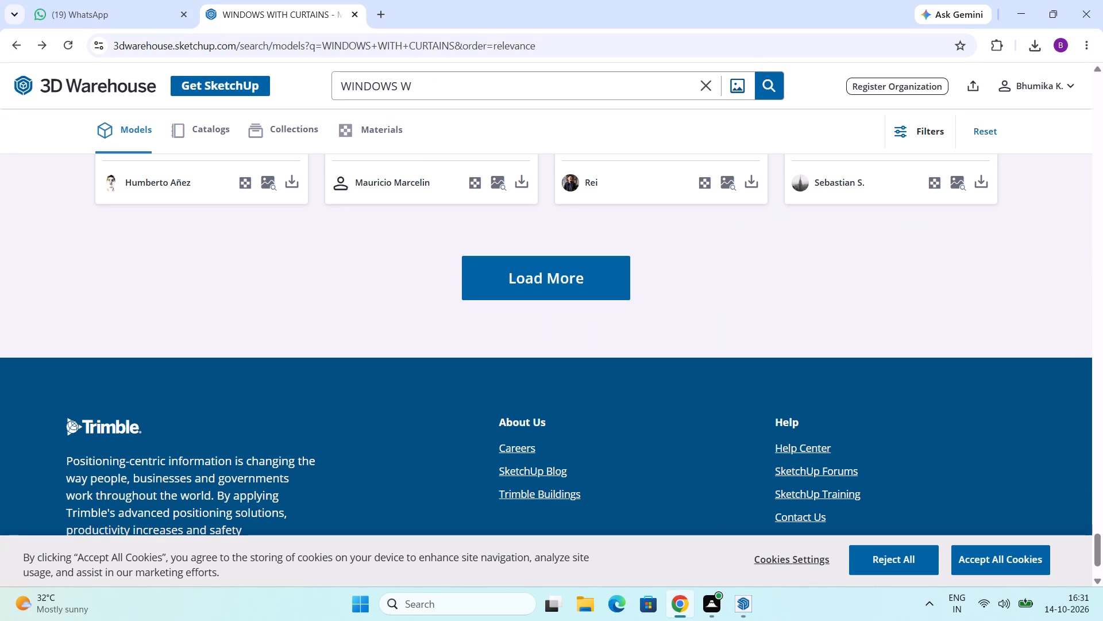
pyautogui.write('DOORS')
pyautogui.press('Return')
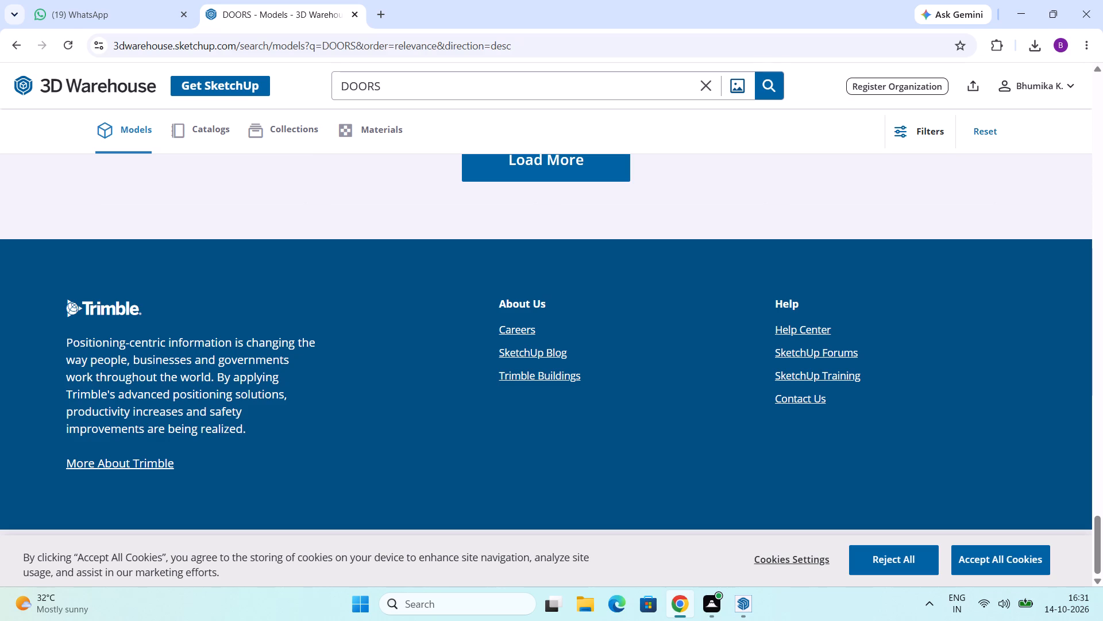
# Download the 504 KB DOOR model with dark wood panels and a black handle from the door results.
pyautogui.scroll(2, 697, 277)
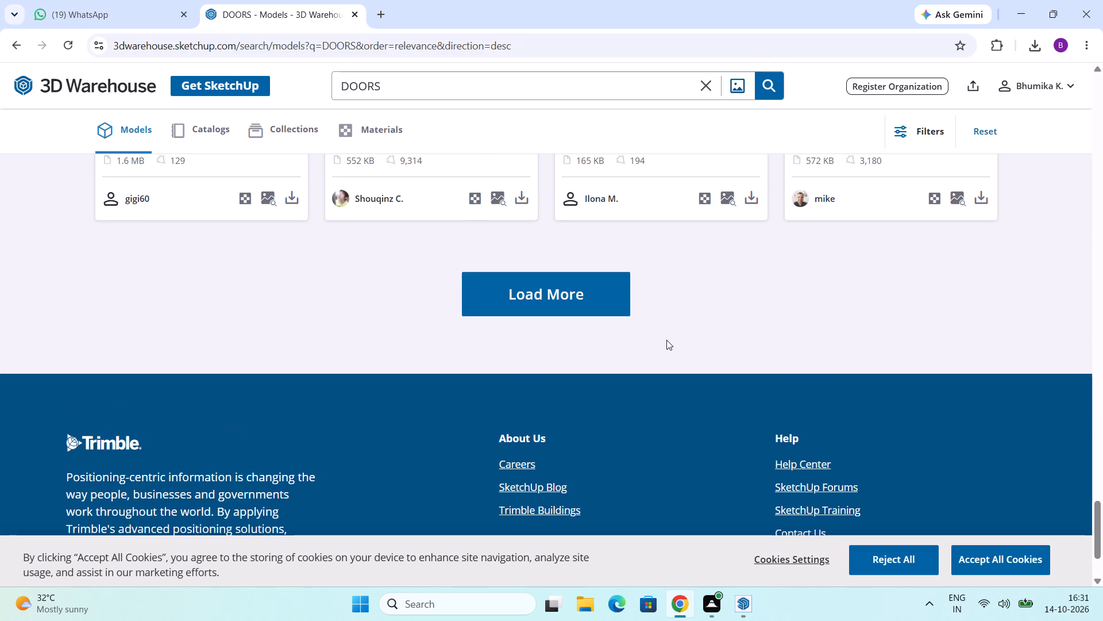
pyautogui.scroll(3, 666, 340)
pyautogui.scroll(3, 707, 422)
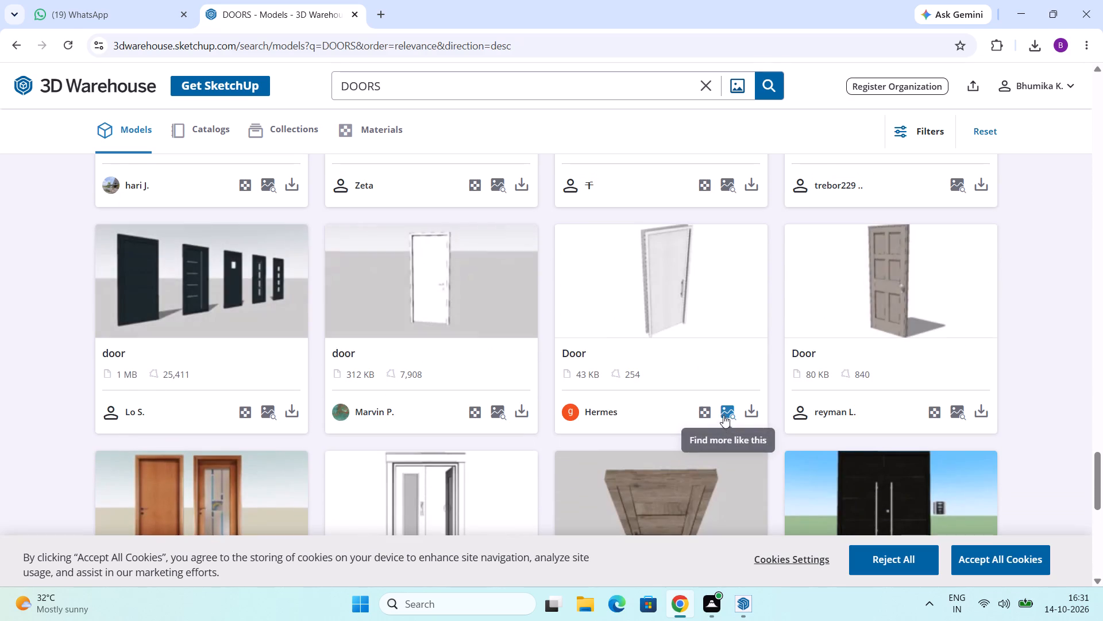
pyautogui.scroll(9, 723, 409)
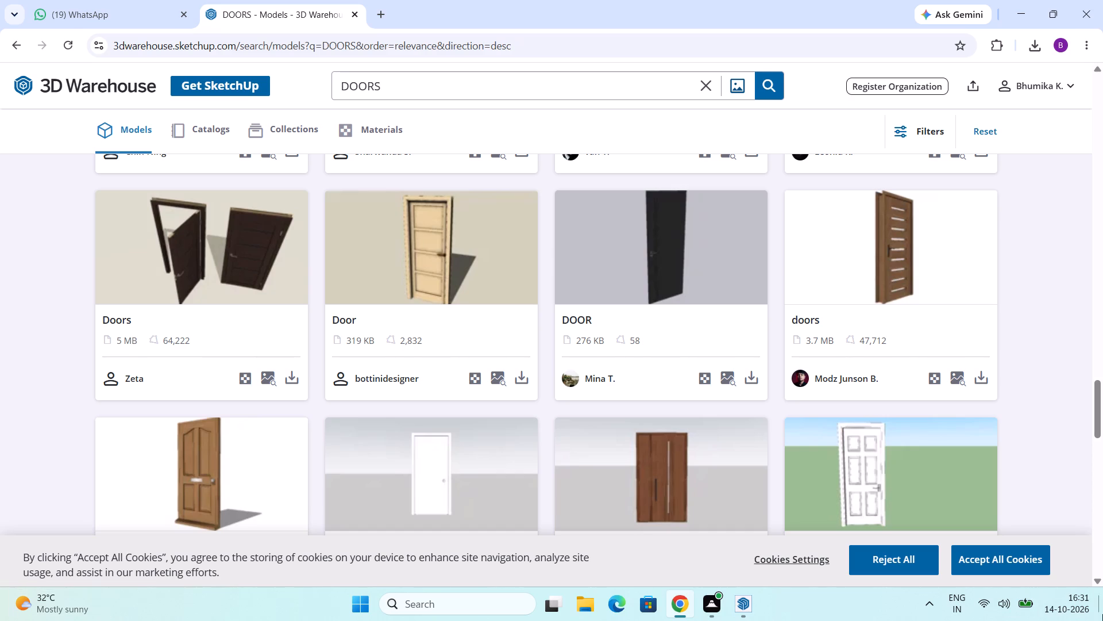
pyautogui.scroll(-3, 637, 263)
pyautogui.scroll(3, 642, 288)
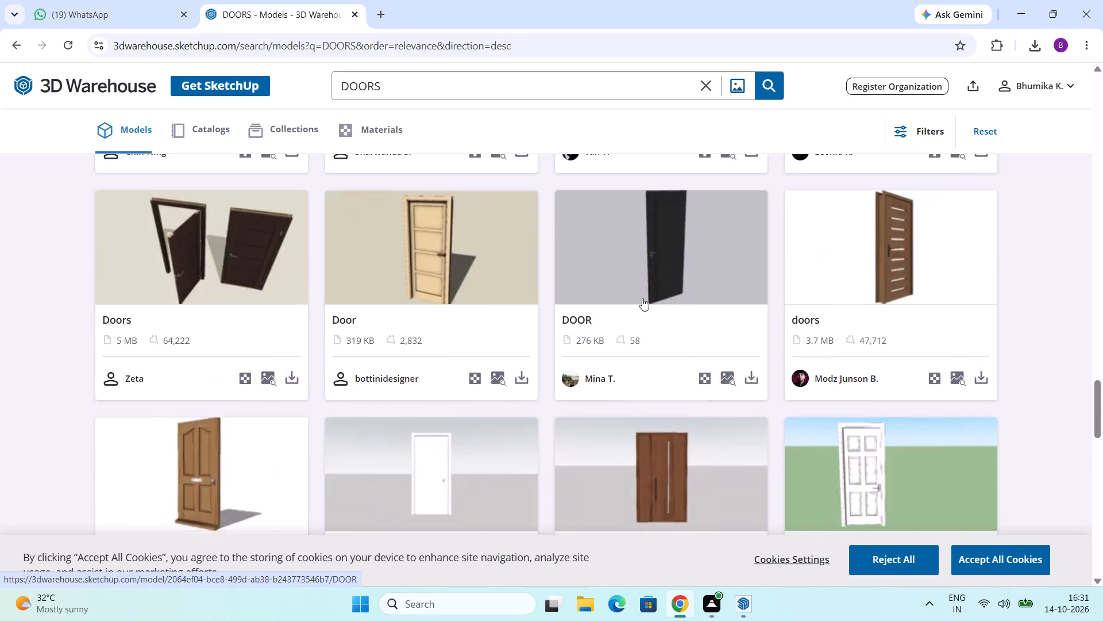
pyautogui.scroll(12, 642, 298)
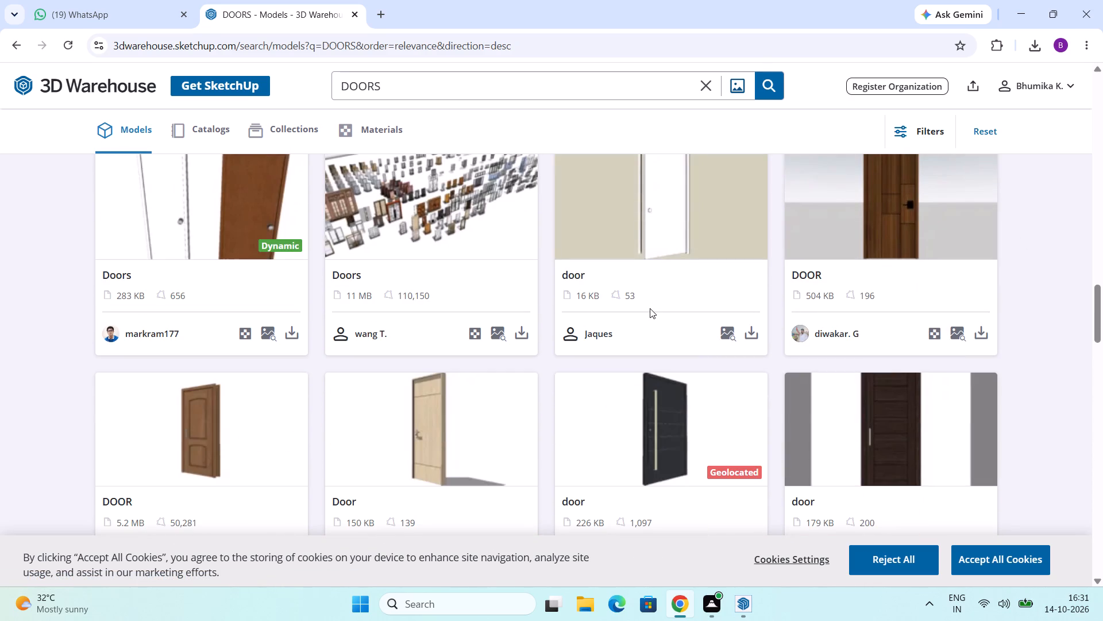
pyautogui.scroll(5, 650, 308)
pyautogui.scroll(-4, 655, 309)
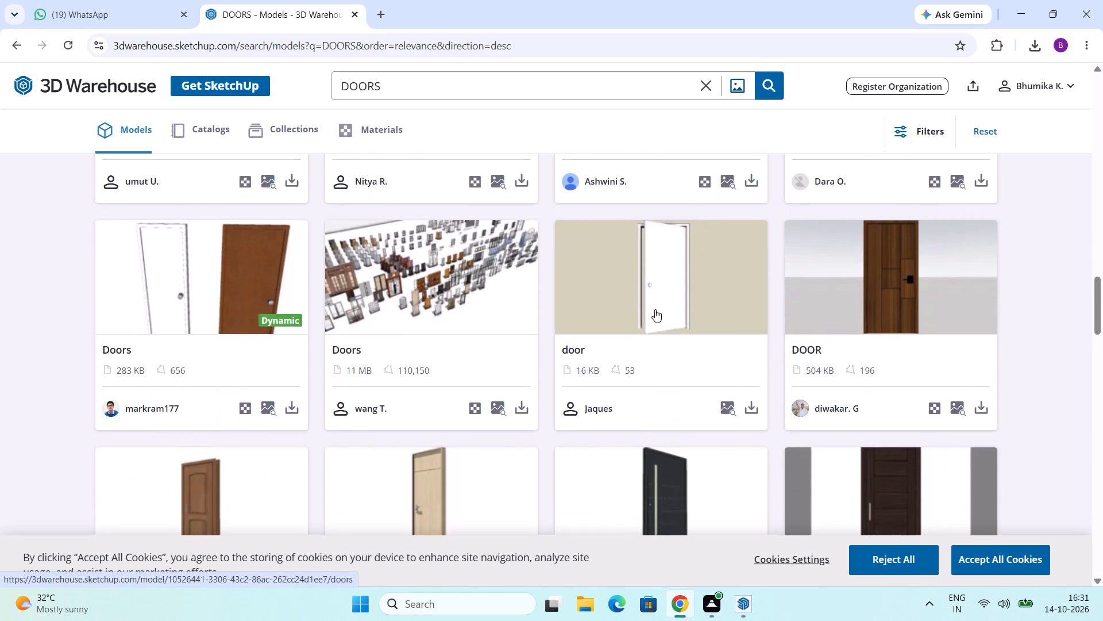
pyautogui.scroll(-3, 830, 281)
pyautogui.scroll(3, 828, 285)
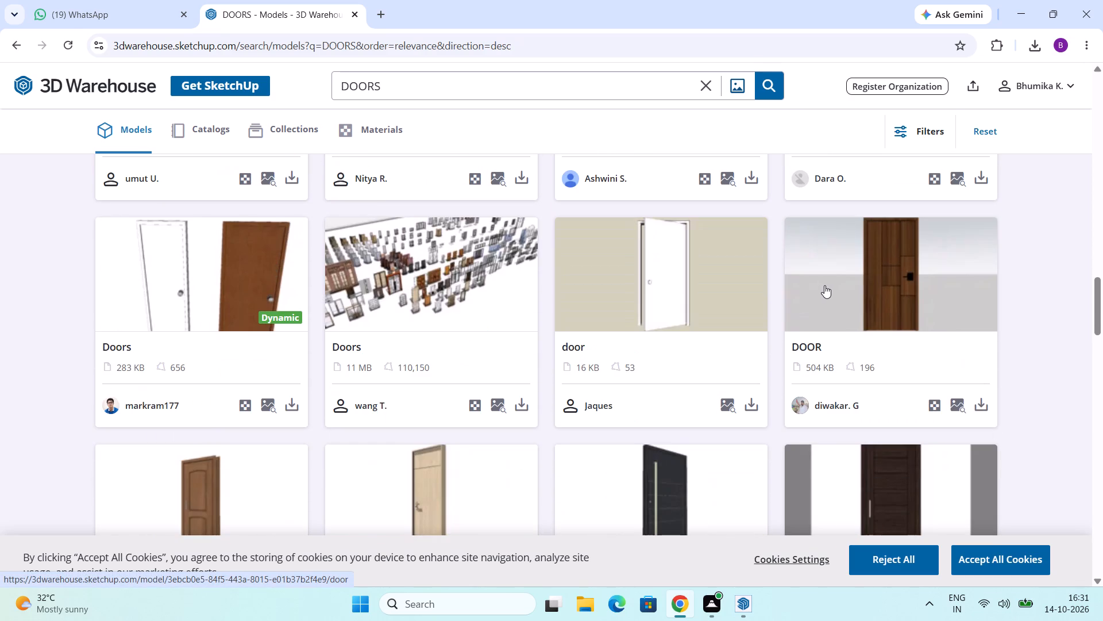
pyautogui.click(982, 408)
pyautogui.click(923, 432)
# Examine the earlier door results up to the start of the list for further suitable door designs.
pyautogui.scroll(3, 849, 392)
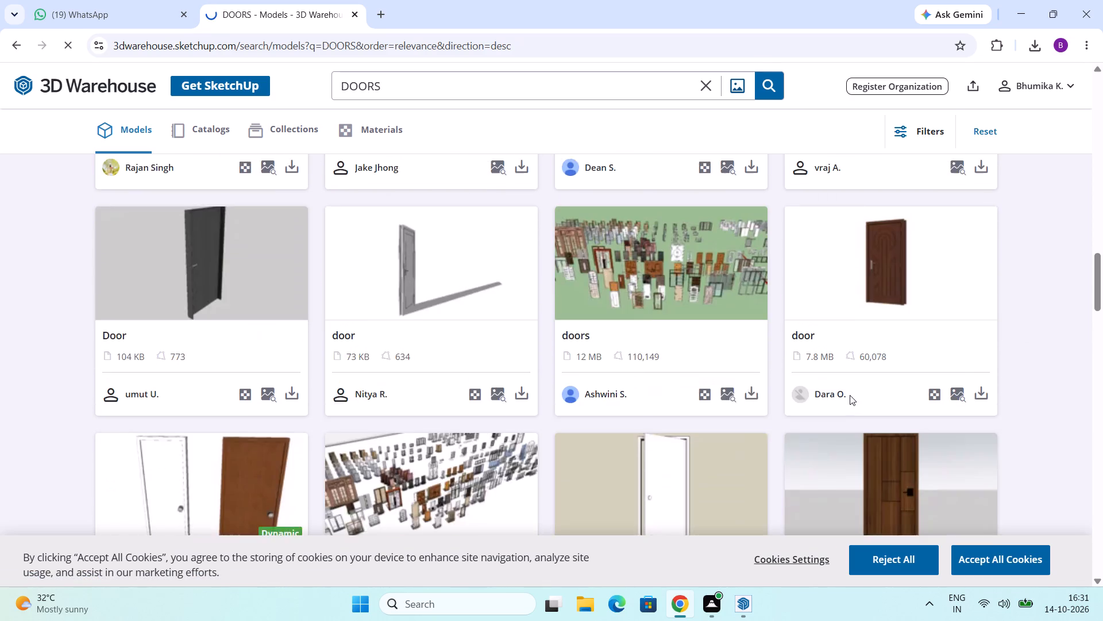
pyautogui.scroll(5, 850, 397)
pyautogui.scroll(-3, 857, 398)
pyautogui.scroll(3, 869, 392)
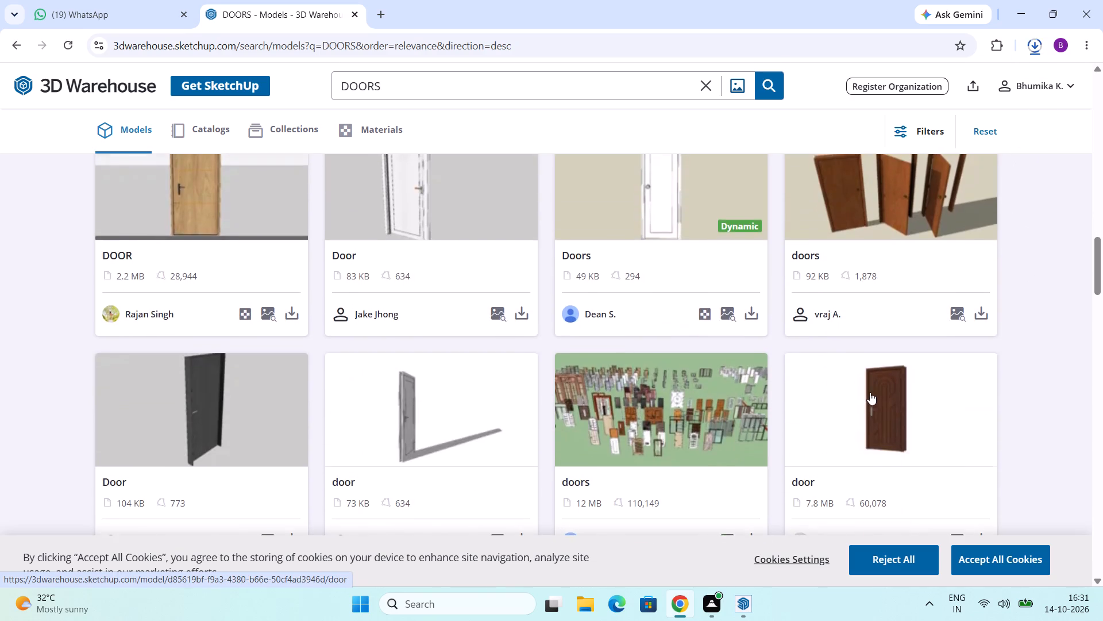
pyautogui.scroll(8, 870, 392)
pyautogui.scroll(2, 702, 373)
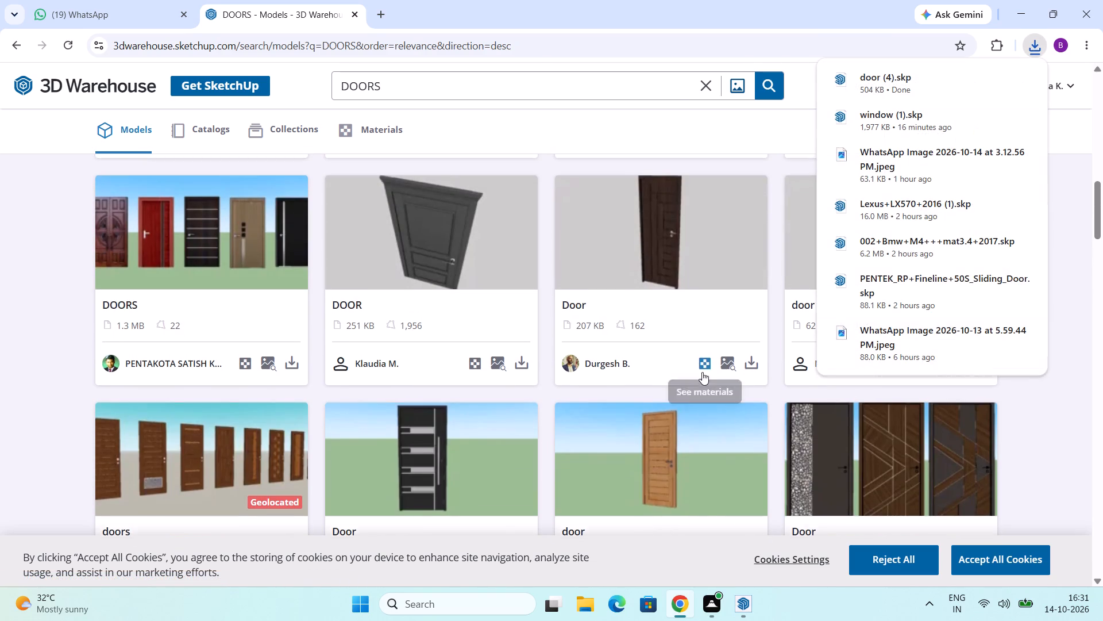
pyautogui.scroll(4, 702, 372)
pyautogui.scroll(-7, 713, 378)
pyautogui.scroll(6, 714, 383)
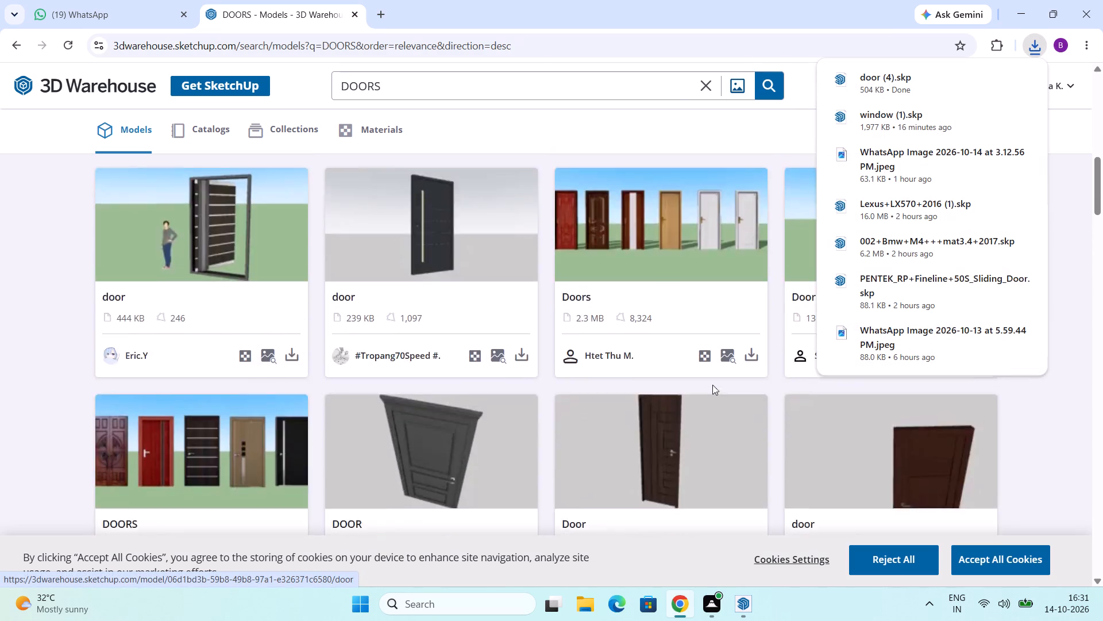
pyautogui.scroll(1, 712, 385)
pyautogui.scroll(3, 758, 393)
pyautogui.scroll(2, 662, 391)
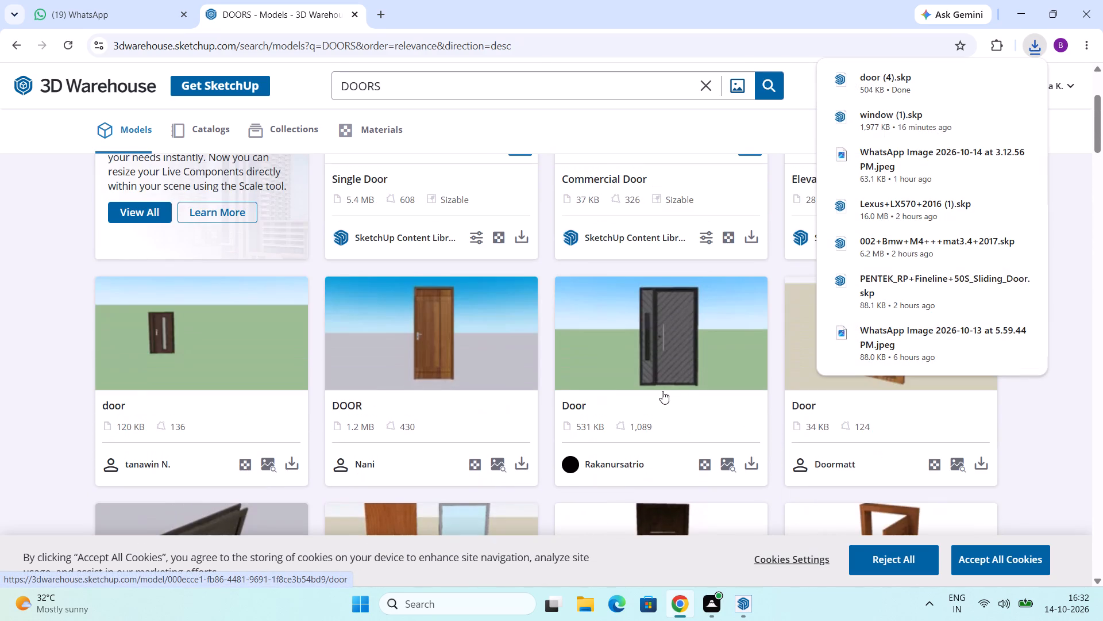
pyautogui.scroll(-1, 664, 391)
pyautogui.scroll(3, 664, 391)
pyautogui.scroll(3, 573, 440)
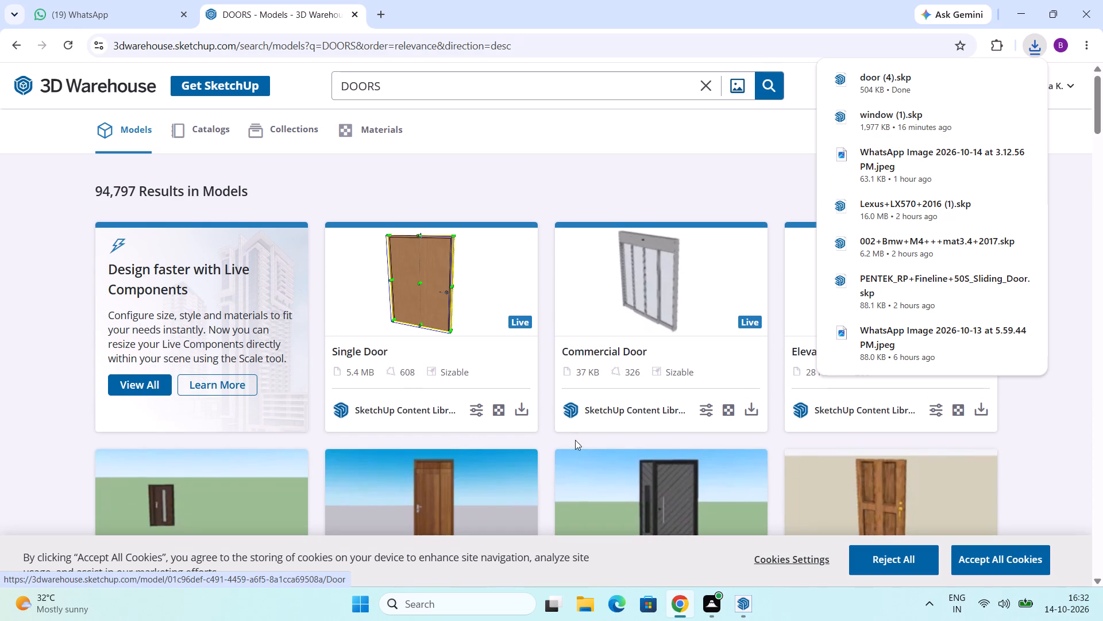
# Download the 338 KB door model, a light brown wooden door with horizontal grooves.
pyautogui.scroll(-4, 575, 440)
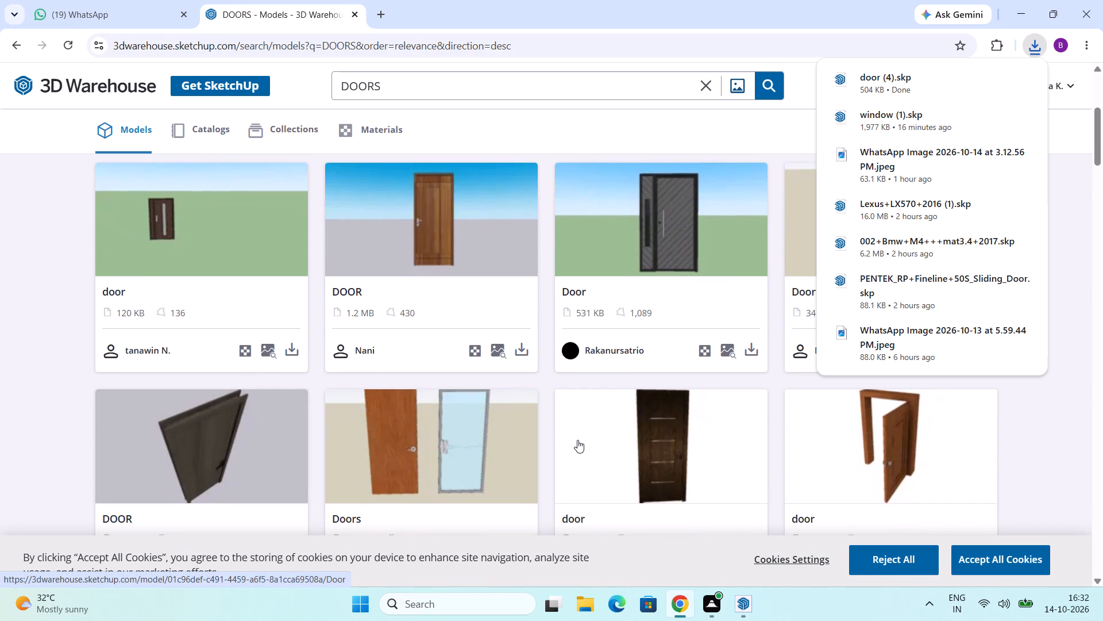
pyautogui.scroll(-5, 546, 378)
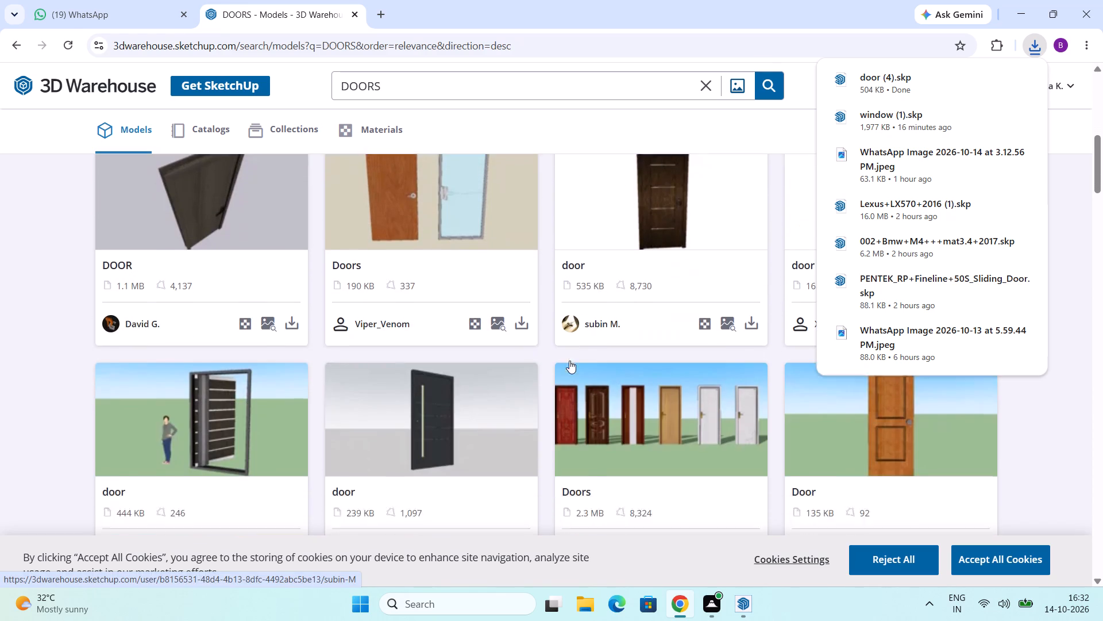
pyautogui.scroll(-3, 563, 366)
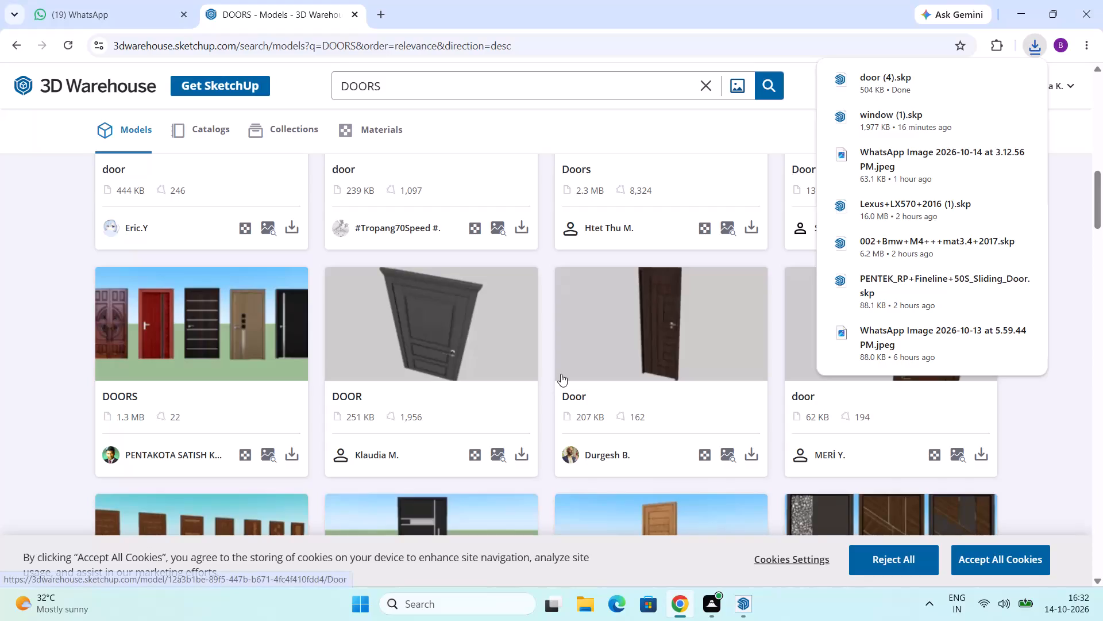
pyautogui.scroll(-3, 578, 374)
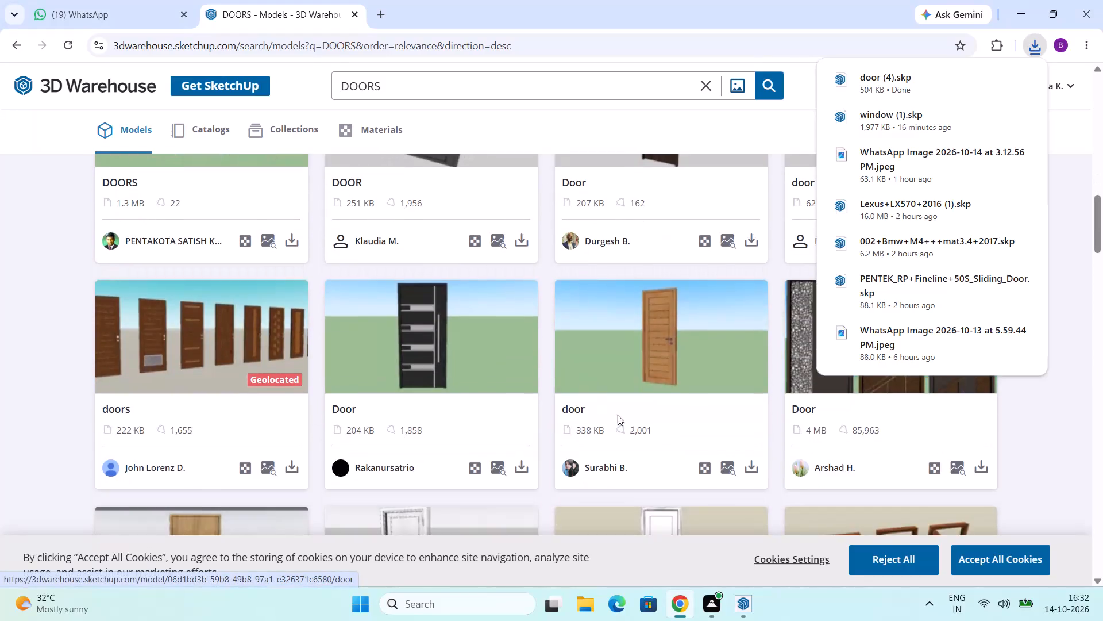
pyautogui.scroll(-3, 623, 427)
pyautogui.scroll(2, 623, 427)
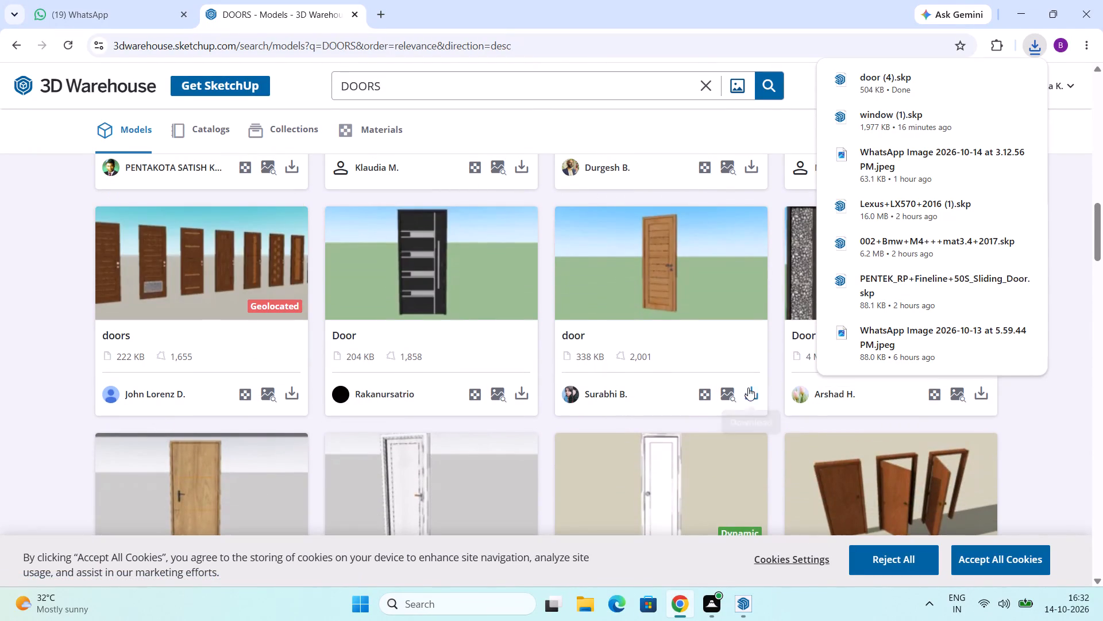
pyautogui.click(749, 393)
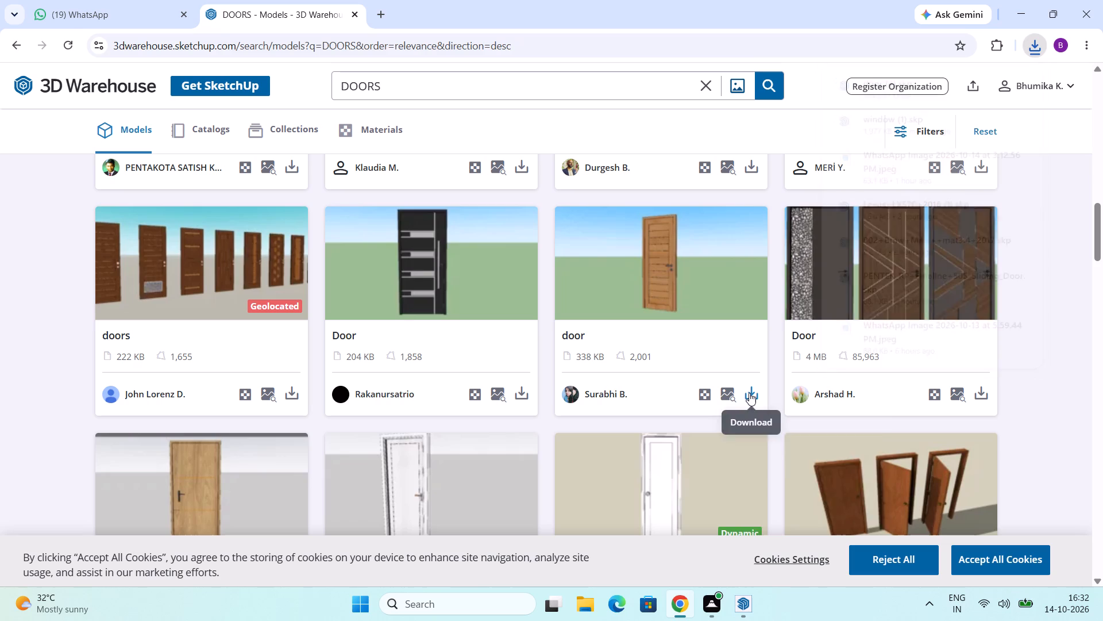
pyautogui.click(781, 425)
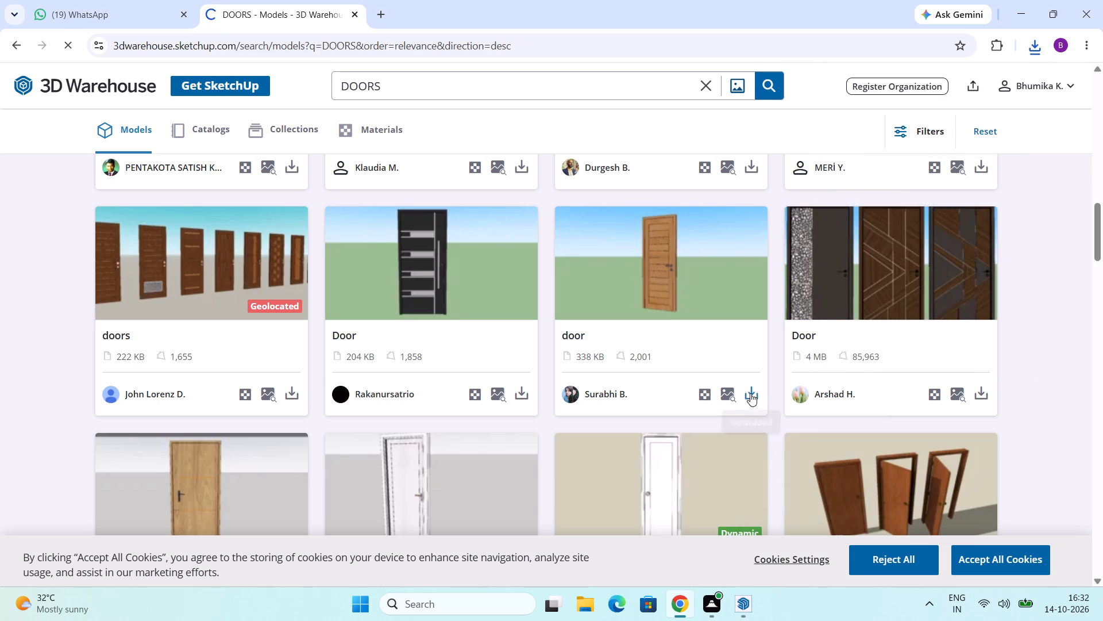
# Look through the rest of the door results to the end of the list and load more models.
pyautogui.scroll(-5, 675, 369)
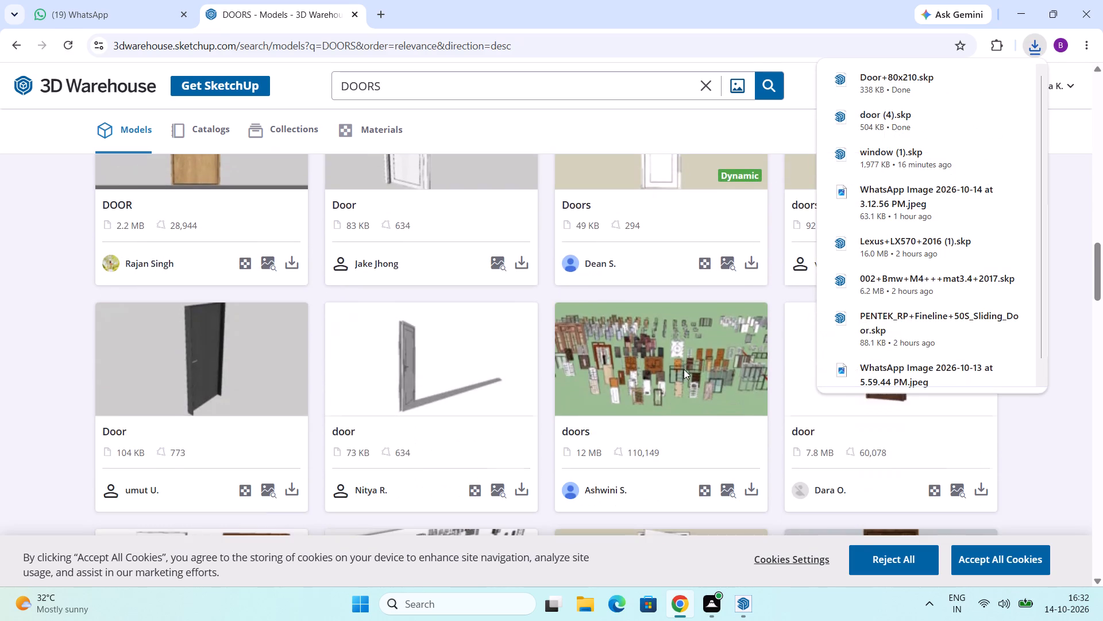
pyautogui.scroll(-8, 684, 369)
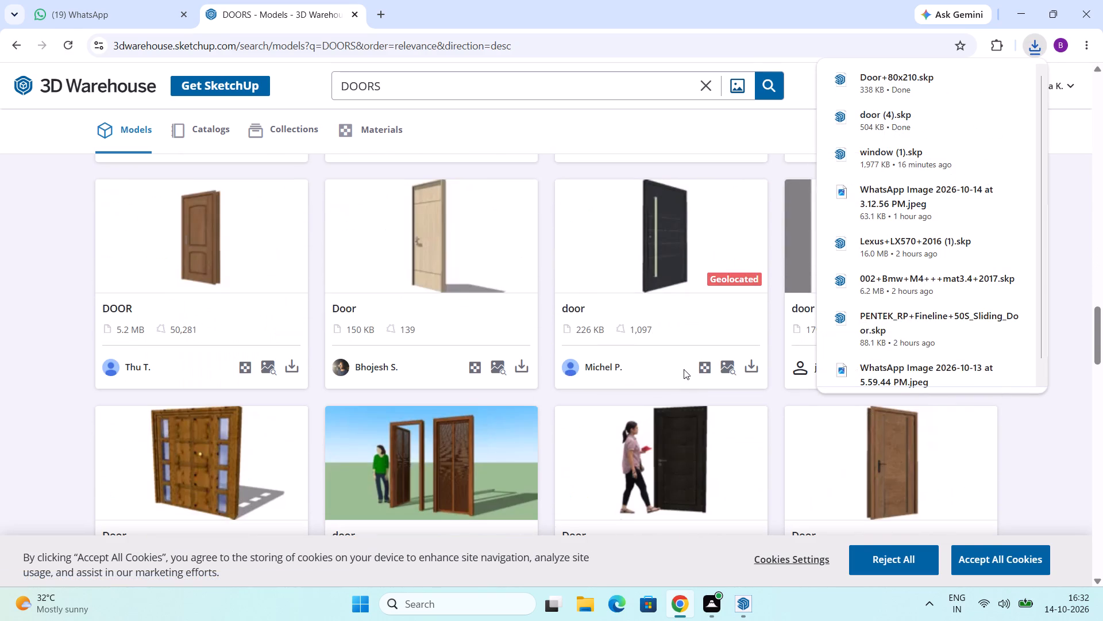
pyautogui.scroll(-7, 561, 367)
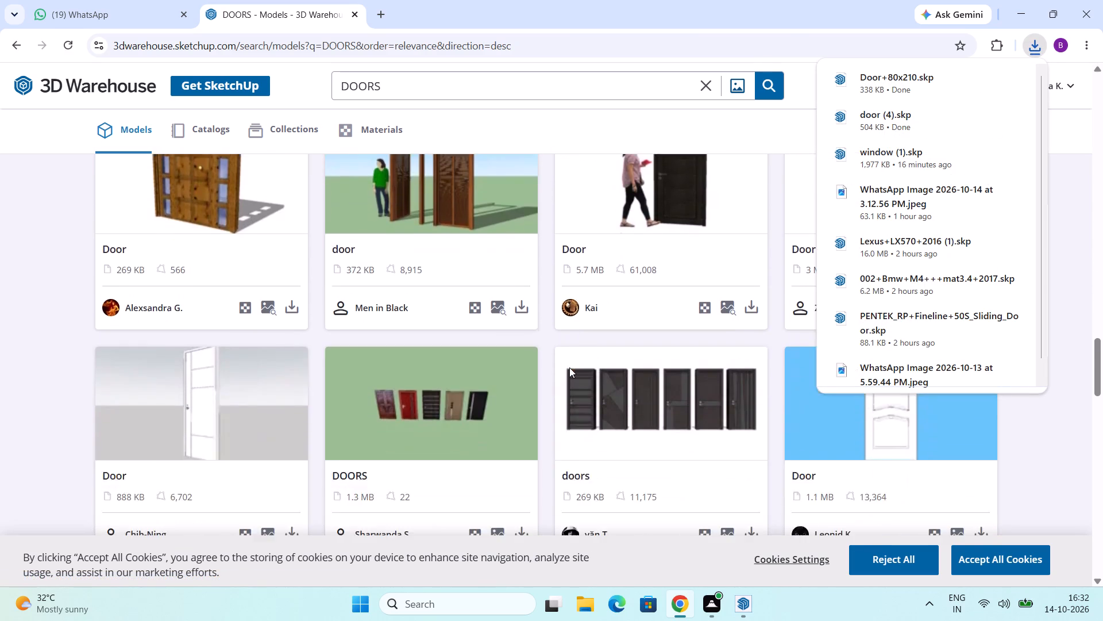
pyautogui.scroll(-8, 577, 367)
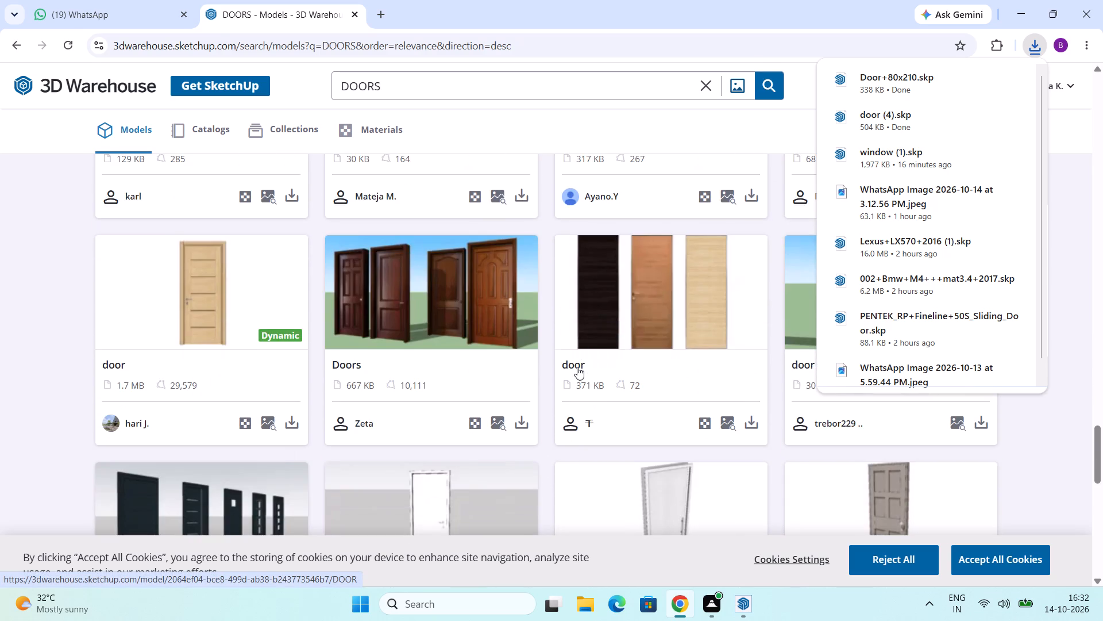
pyautogui.scroll(-6, 577, 367)
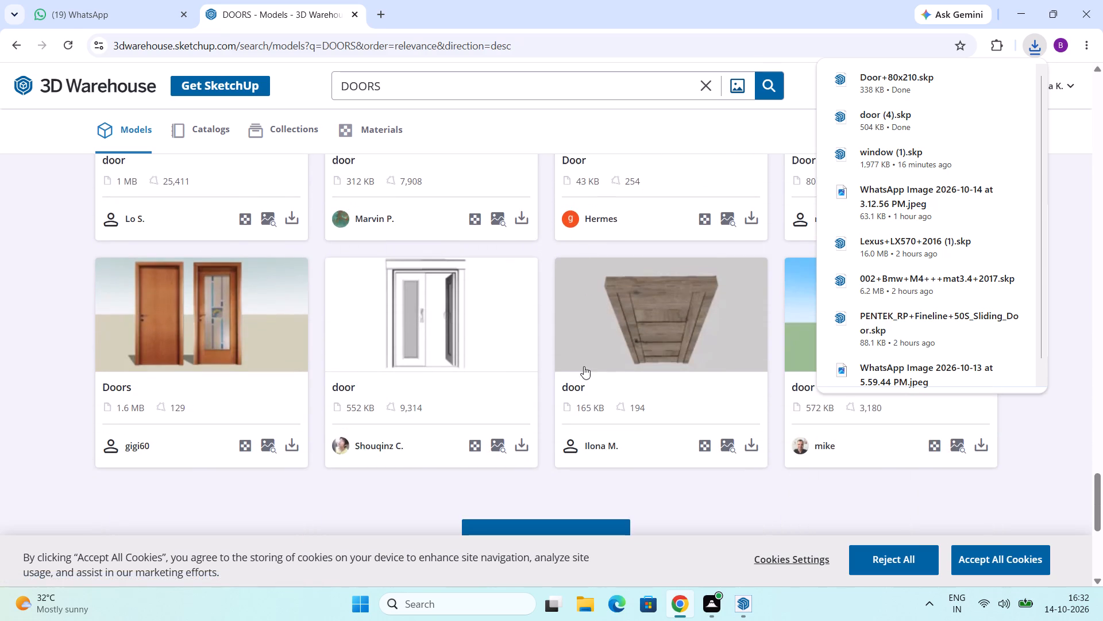
pyautogui.scroll(-2, 584, 366)
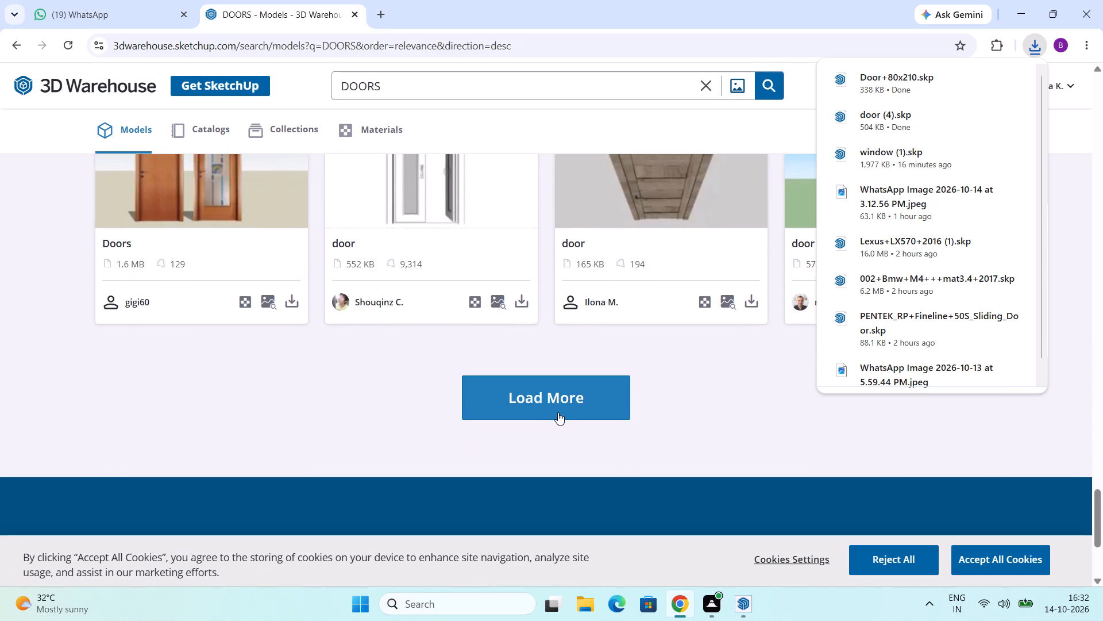
pyautogui.click(600, 407)
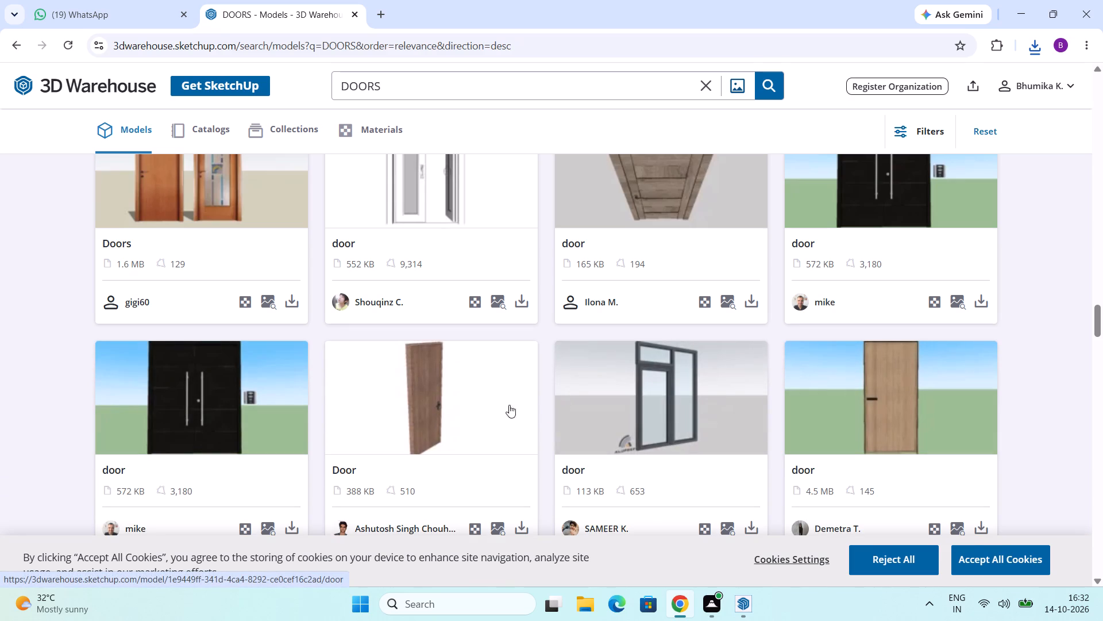
# Look through further door results in 3D Warehouse for more suitable door designs.
pyautogui.scroll(-2, 547, 392)
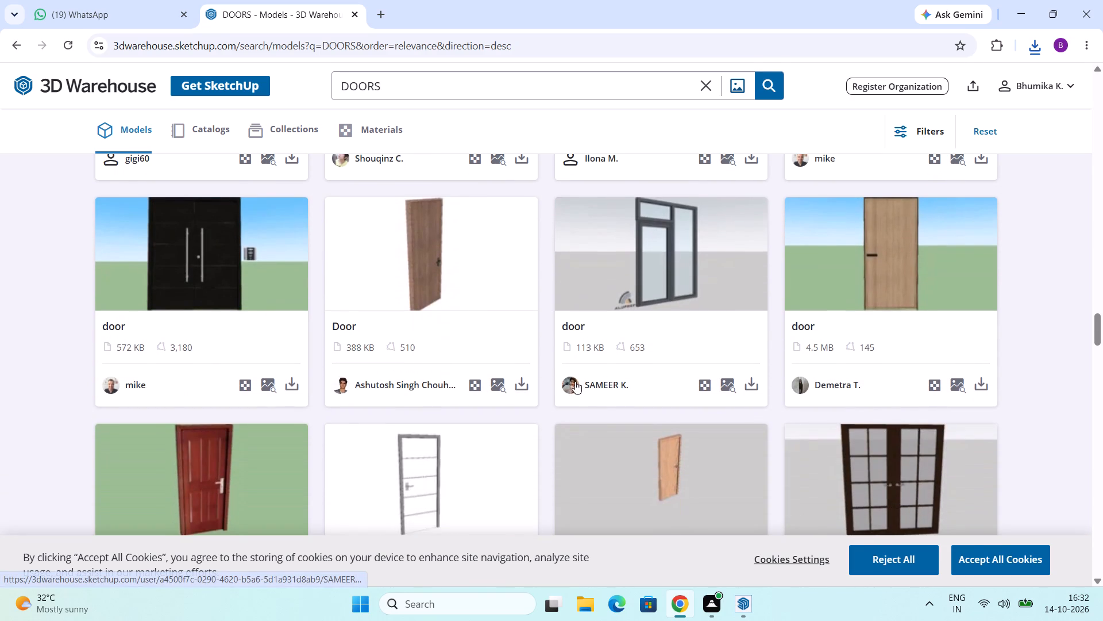
pyautogui.scroll(-8, 582, 379)
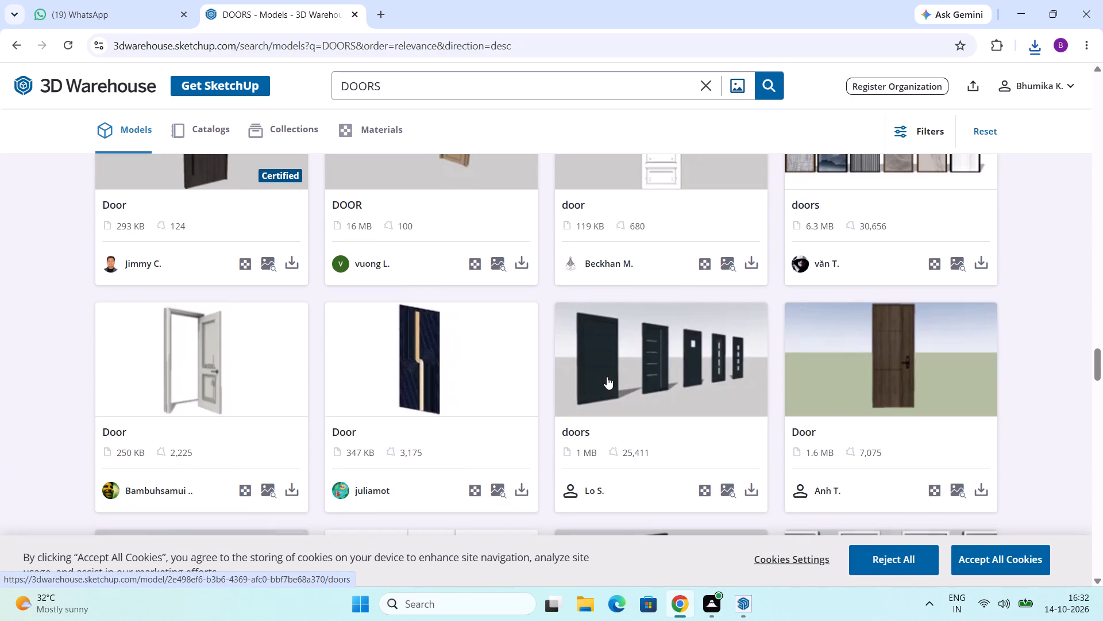
pyautogui.scroll(-8, 610, 375)
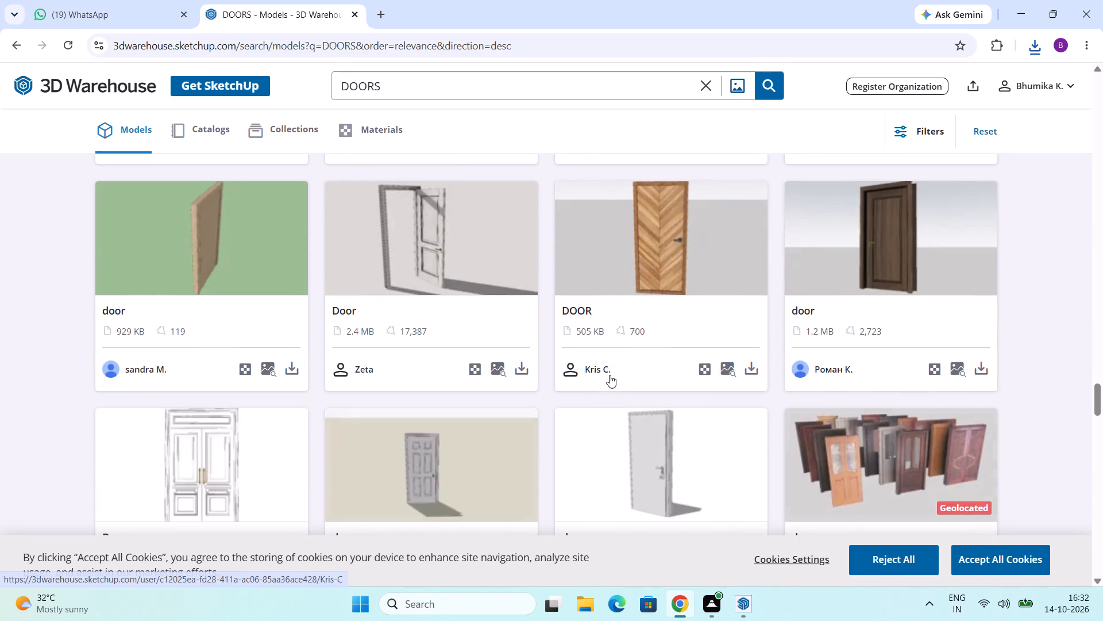
pyautogui.scroll(-3, 610, 375)
pyautogui.scroll(6, 610, 375)
pyautogui.scroll(-3, 610, 375)
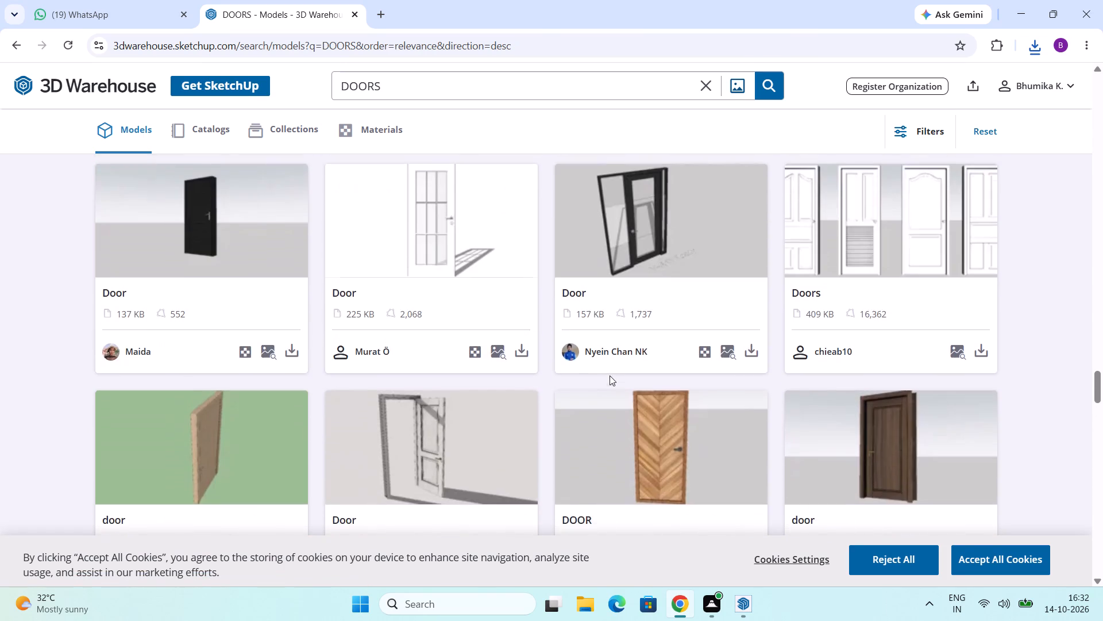
pyautogui.scroll(-4, 634, 369)
pyautogui.scroll(1, 635, 369)
pyautogui.scroll(-5, 635, 369)
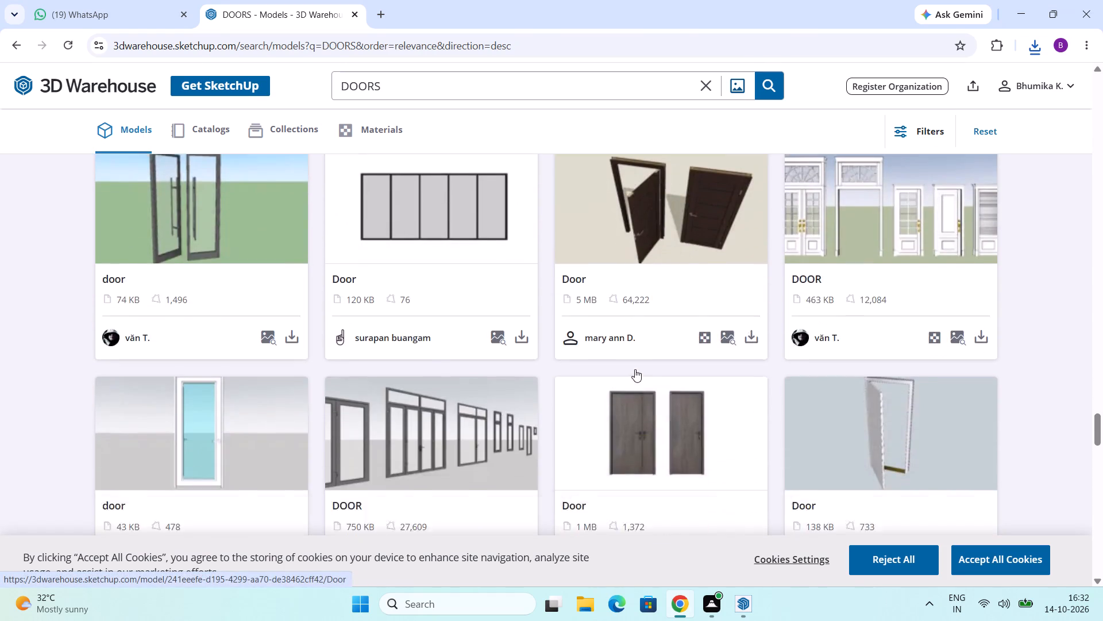
pyautogui.scroll(-10, 635, 369)
pyautogui.scroll(2, 631, 379)
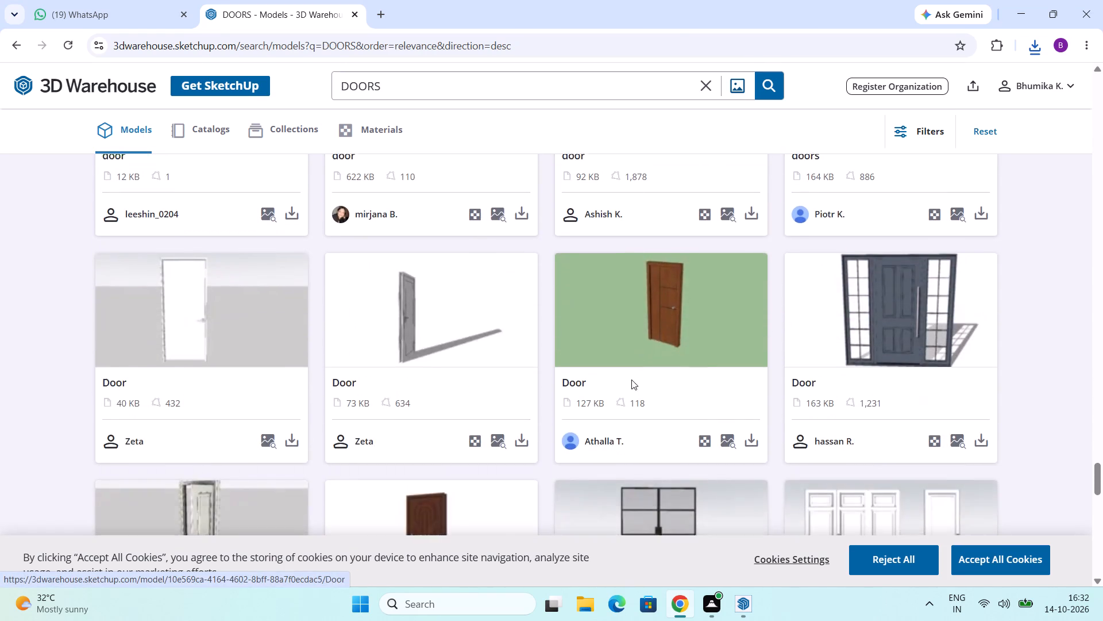
pyautogui.scroll(2, 631, 379)
pyautogui.scroll(-10, 581, 376)
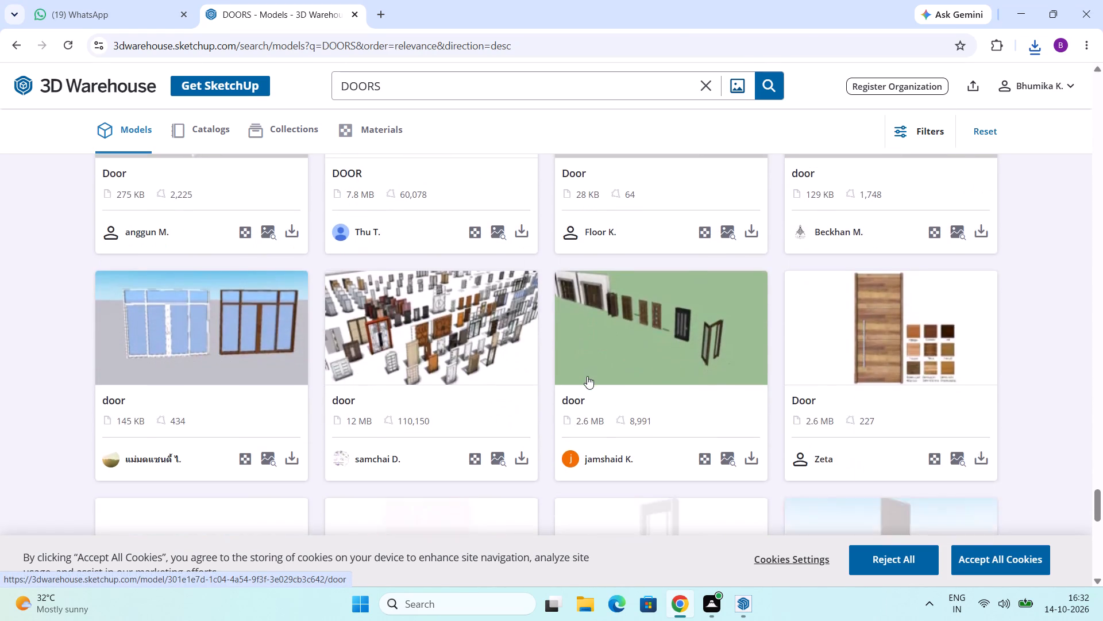
pyautogui.scroll(3, 587, 376)
pyautogui.scroll(-11, 587, 376)
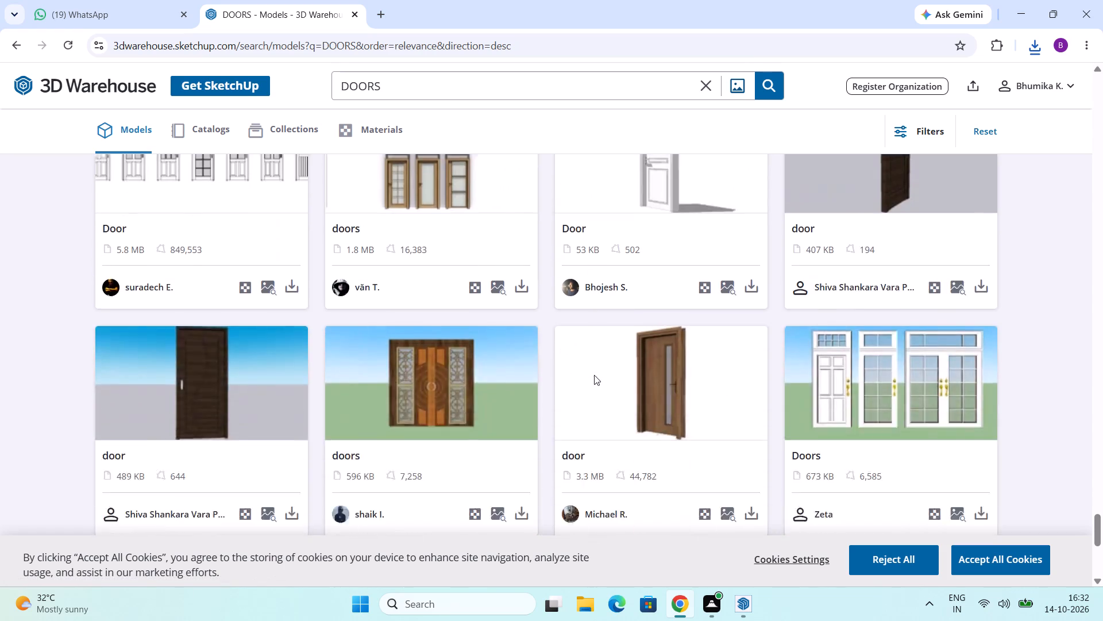
pyautogui.scroll(7, 594, 375)
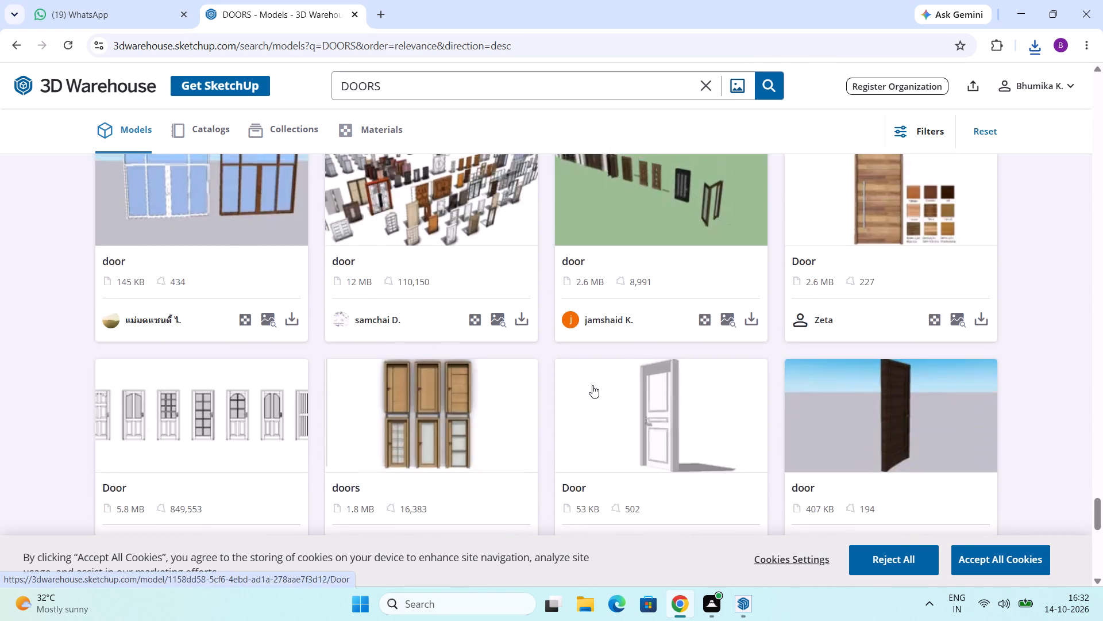
pyautogui.scroll(4, 592, 385)
pyautogui.scroll(2, 496, 370)
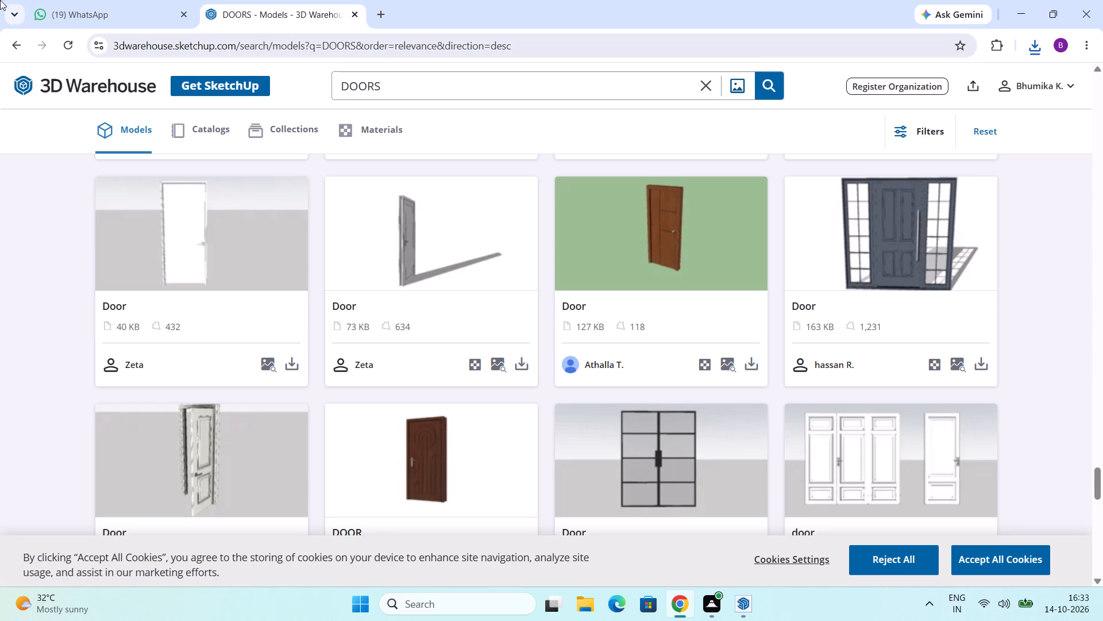
# Switch to SketchUp and push the ground-floor porch's door face 6" into the wall.
pyautogui.hotkey('alt', 'Tab')
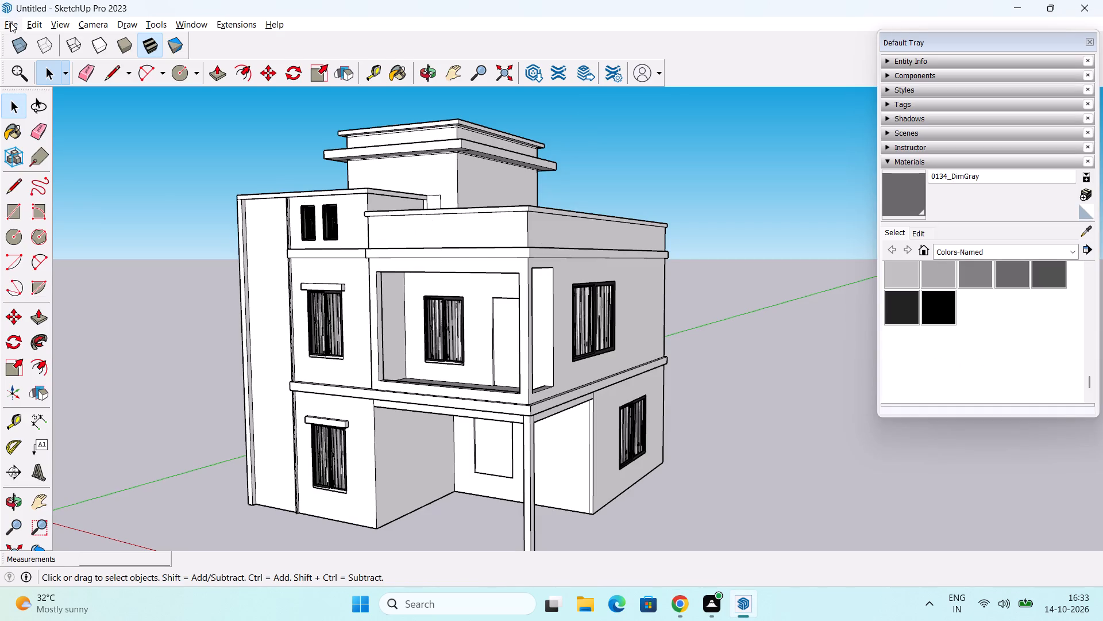
pyautogui.moveTo(323, 445); pyautogui.dragTo(402, 503, button='middle')
pyautogui.scroll(2, 449, 486)
pyautogui.moveTo(486, 513); pyautogui.dragTo(452, 436, button='middle')
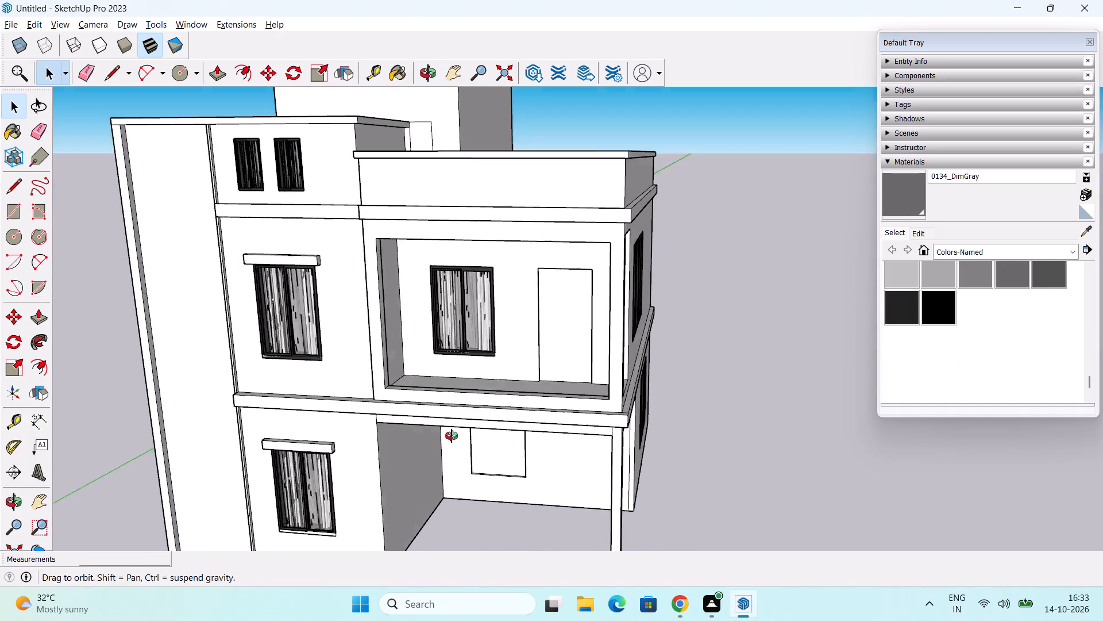
pyautogui.moveTo(452, 436); pyautogui.dragTo(435, 420, button='middle')
pyautogui.press('p')
pyautogui.click(514, 487)
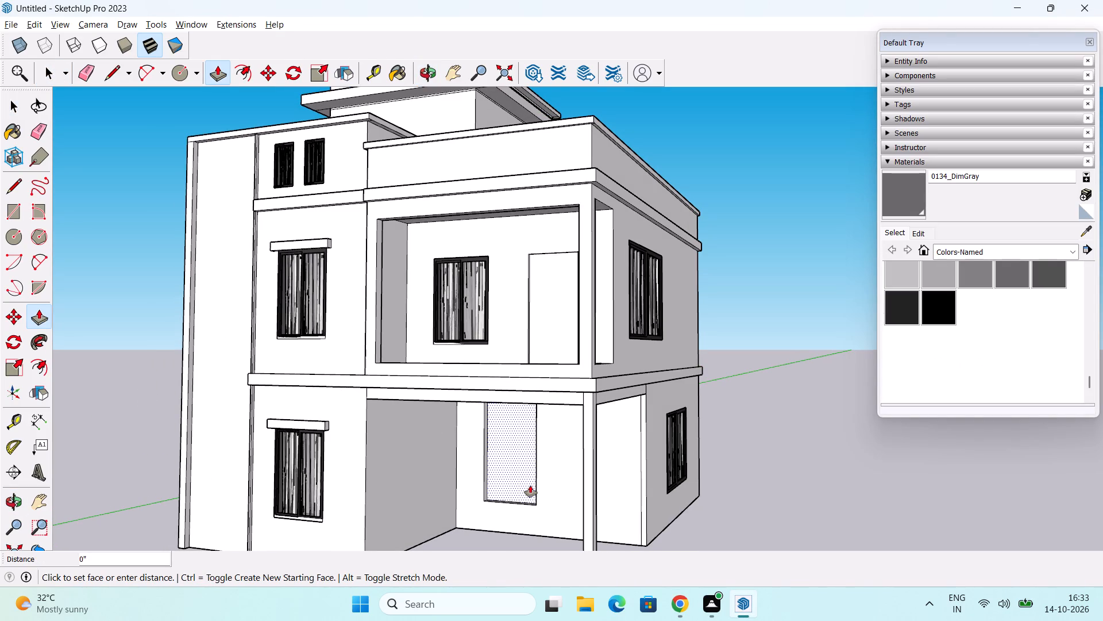
pyautogui.write('6"')
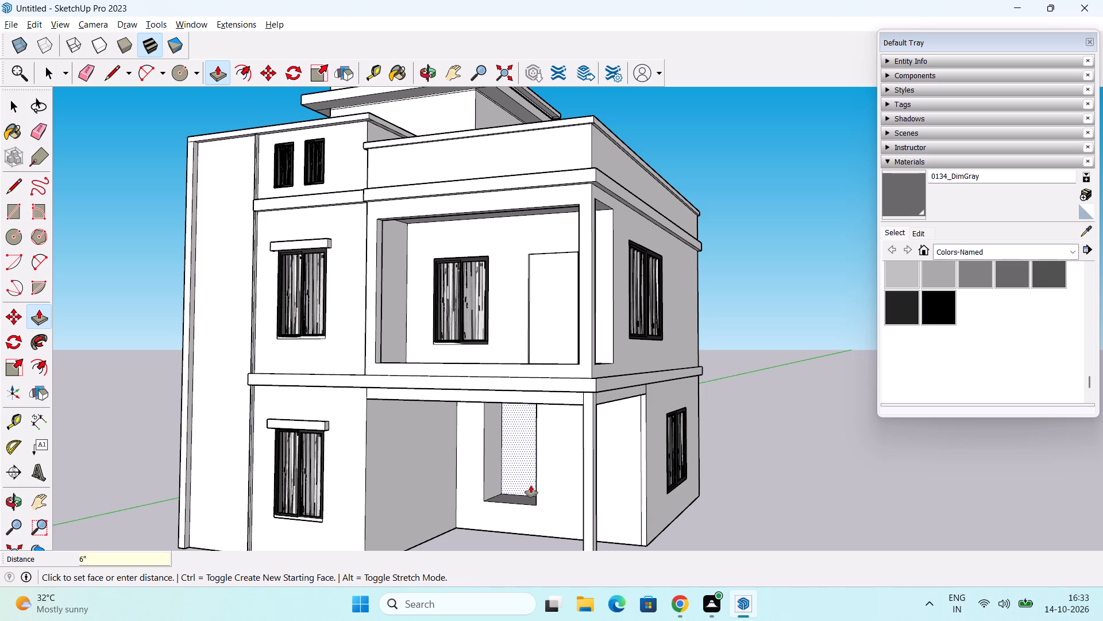
pyautogui.press('Return')
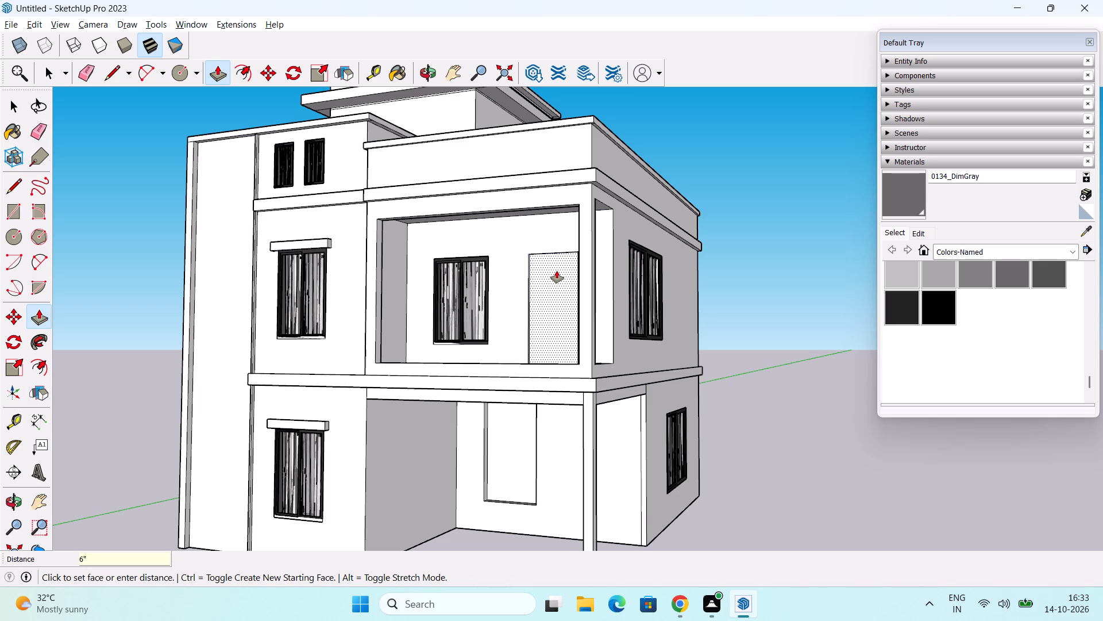
# Repeat the same 6" recess on the first-floor balcony's door face and the terrace-level door face.
pyautogui.doubleClick(557, 271)
pyautogui.moveTo(486, 256); pyautogui.dragTo(492, 258, button='middle')
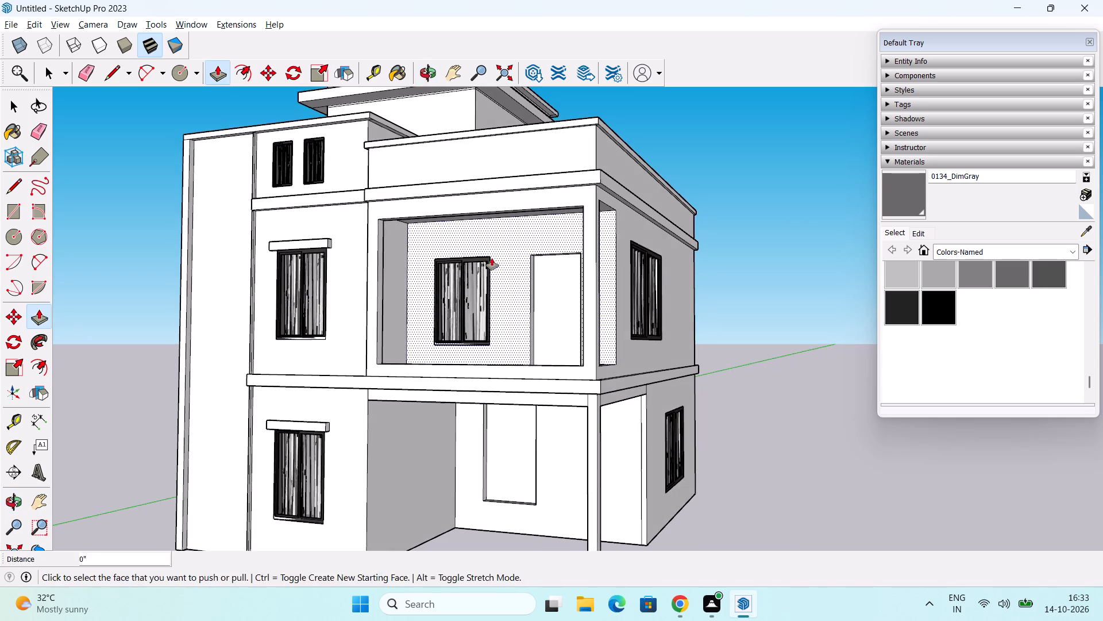
pyautogui.moveTo(492, 258); pyautogui.dragTo(457, 399, button='middle')
pyautogui.scroll(4, 430, 187)
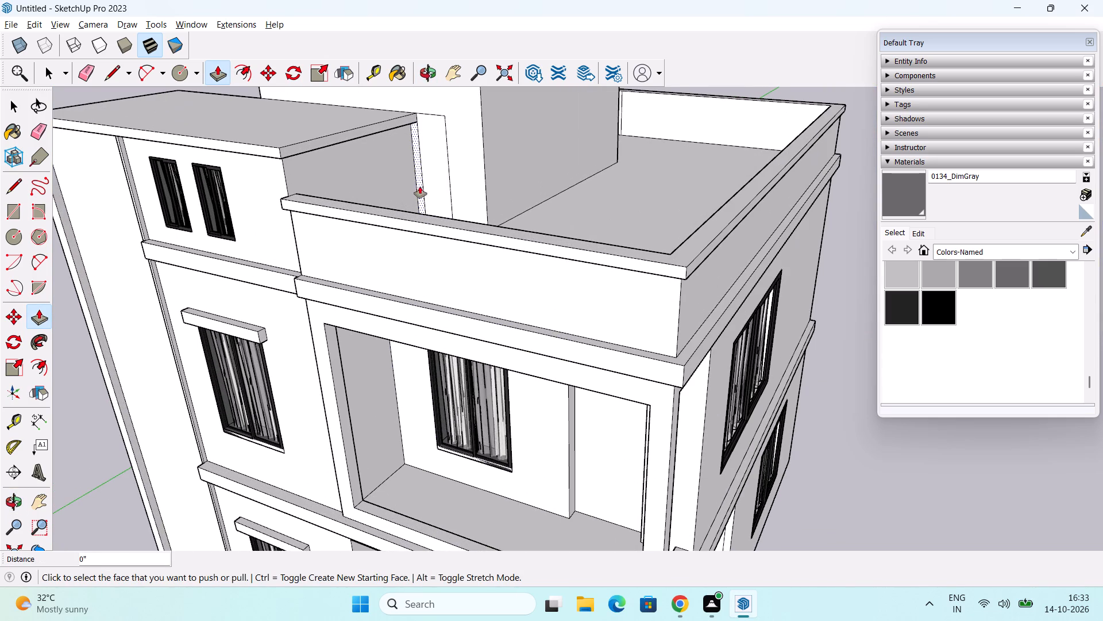
pyautogui.doubleClick(434, 190)
pyautogui.press('v')
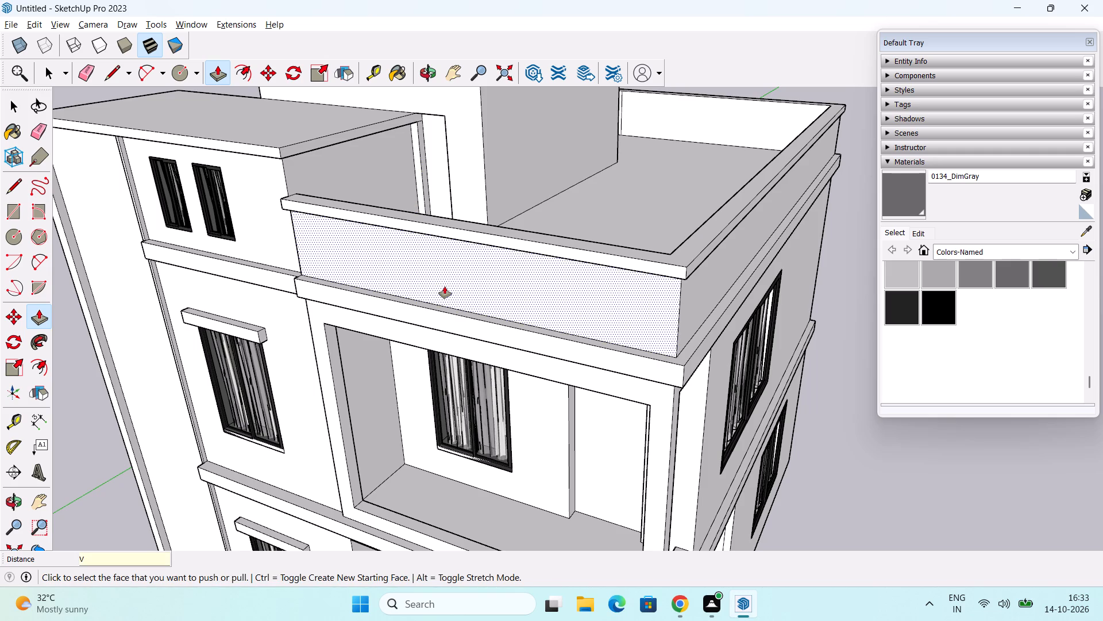
pyautogui.press('space')
# Import the door (4) model from Downloads, accepting the newer file version, and place it on the ground near the porch.
pyautogui.moveTo(368, 364); pyautogui.dragTo(399, 316, button='middle')
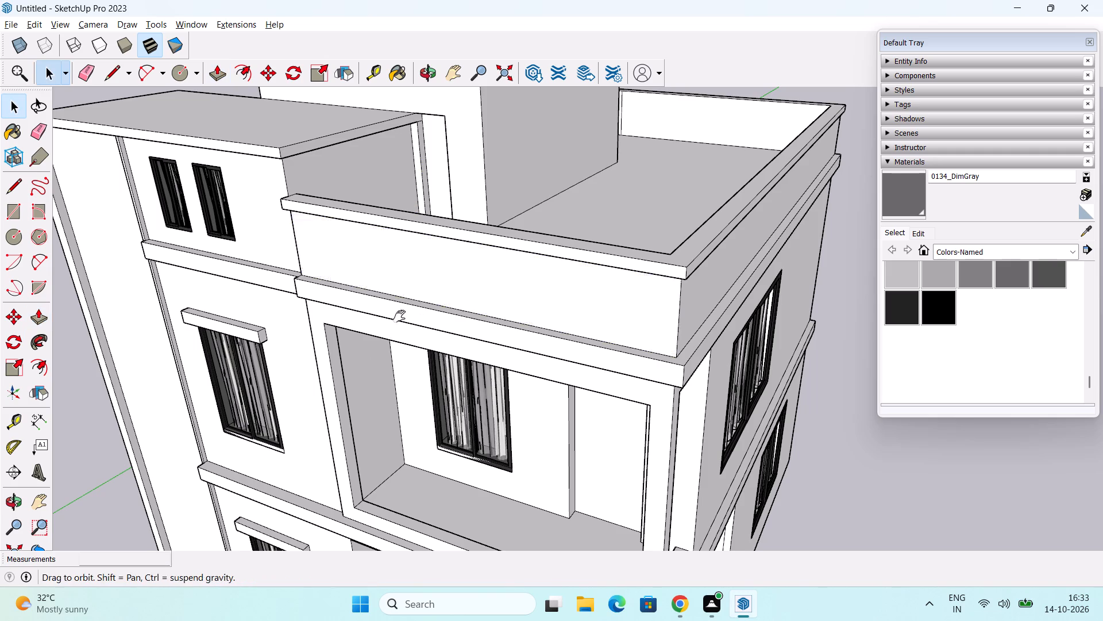
pyautogui.moveTo(399, 316); pyautogui.dragTo(443, 255, button='middle')
pyautogui.click(5, 22)
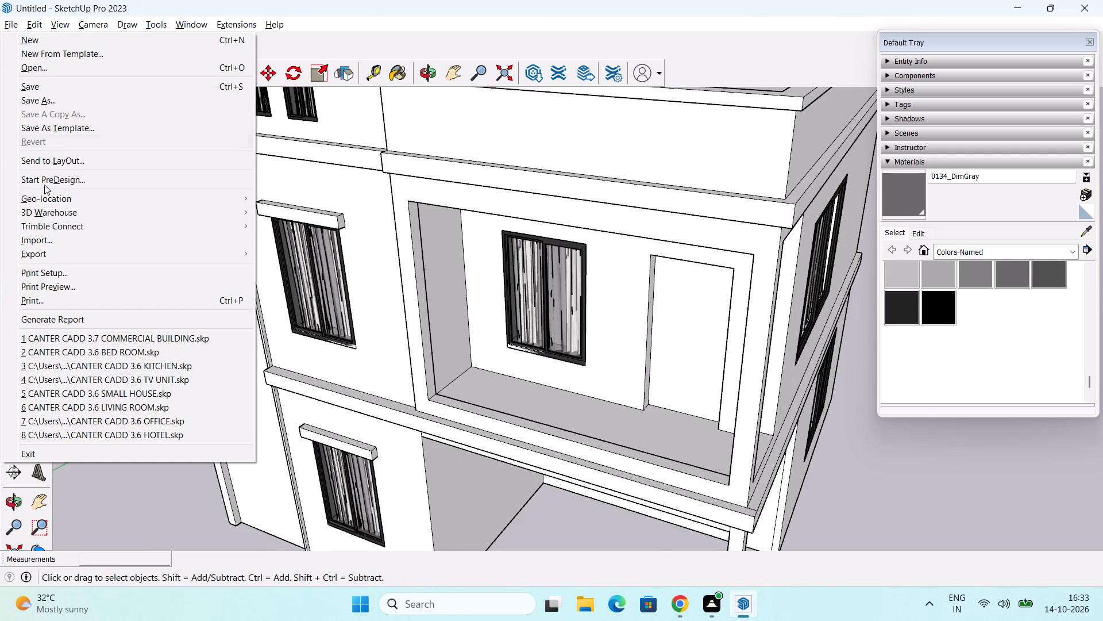
pyautogui.click(84, 242)
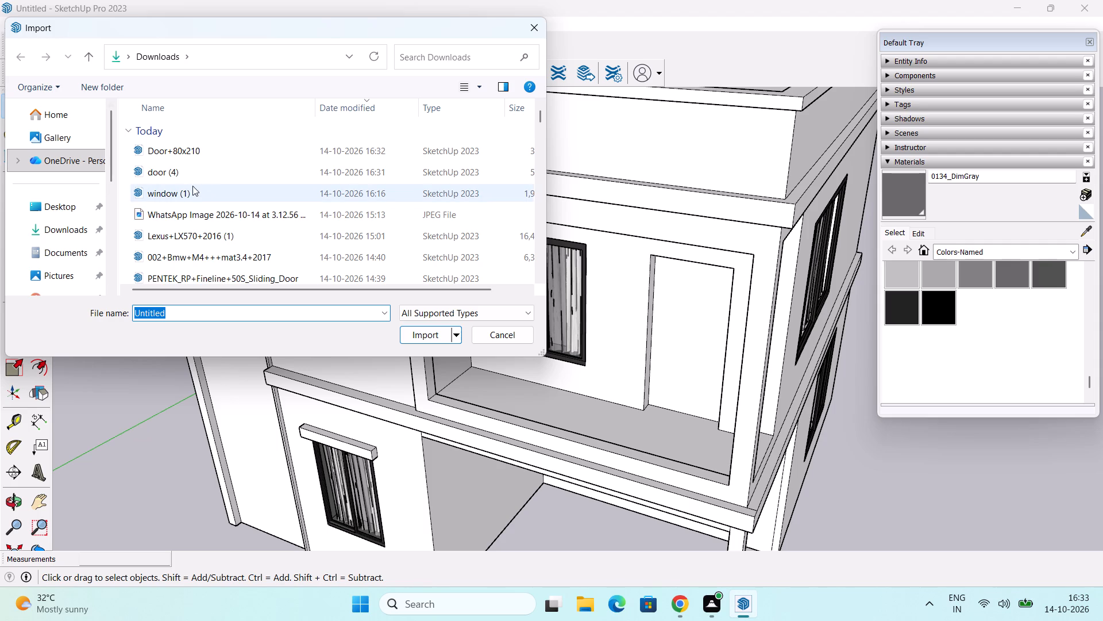
pyautogui.click(197, 178)
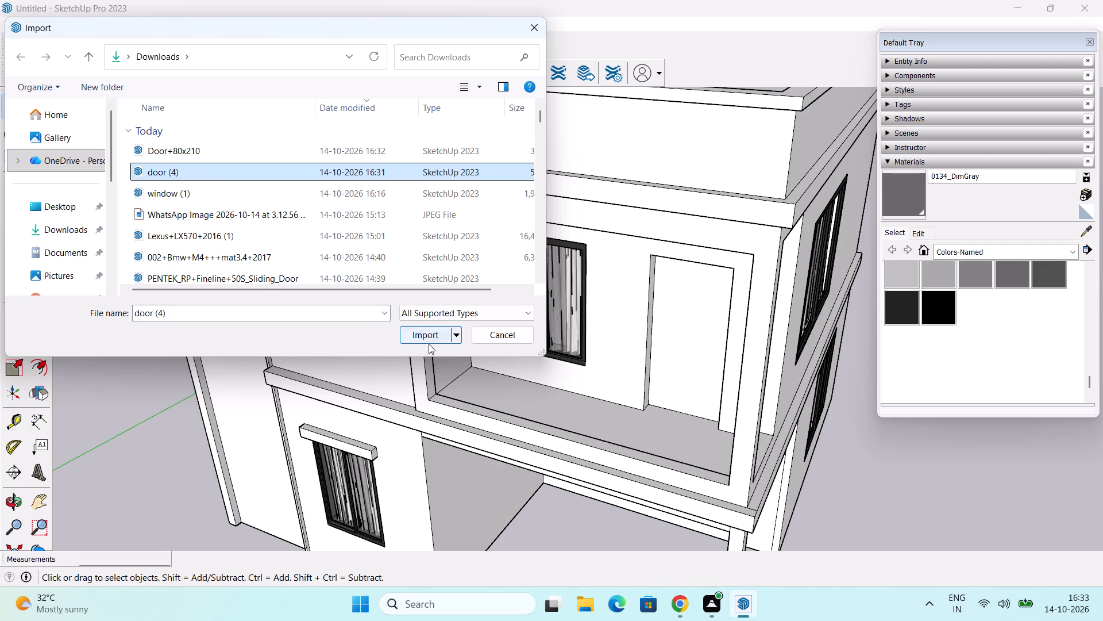
pyautogui.click(434, 336)
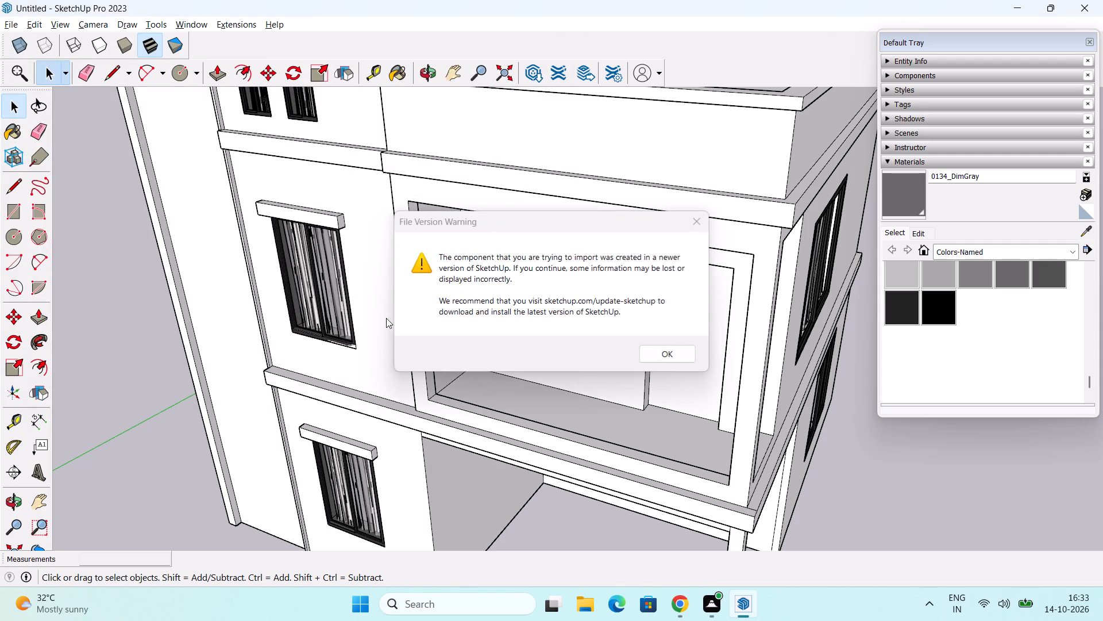
pyautogui.click(677, 358)
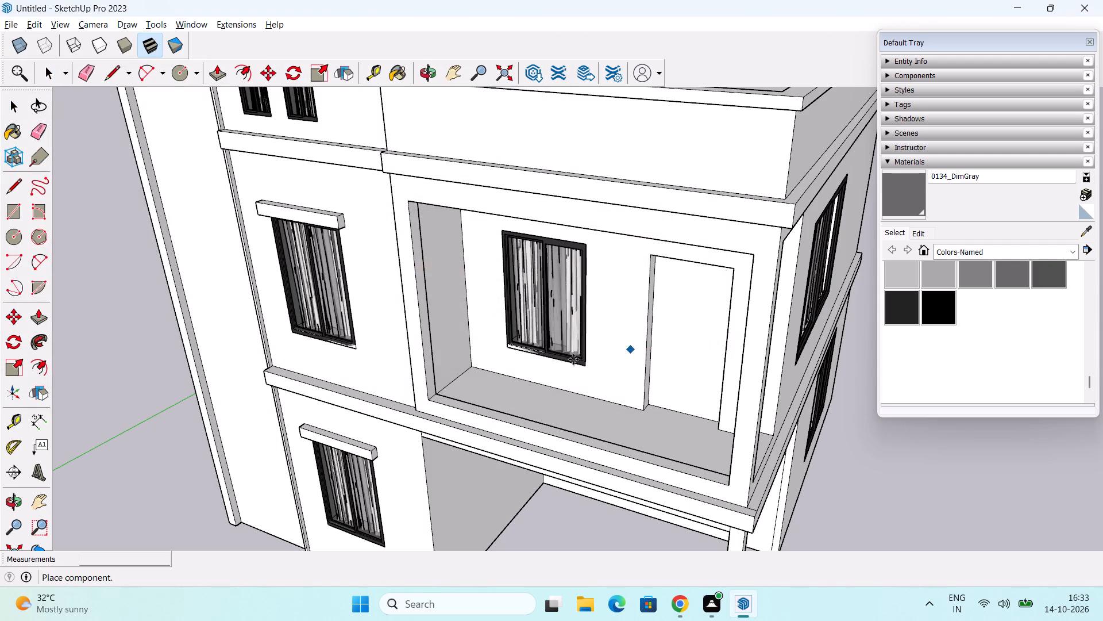
pyautogui.scroll(-1, 520, 425)
pyautogui.keyDown('shift'); pyautogui.moveTo(614, 466); pyautogui.dragTo(670, 281, button='middle'); pyautogui.keyUp('shift')
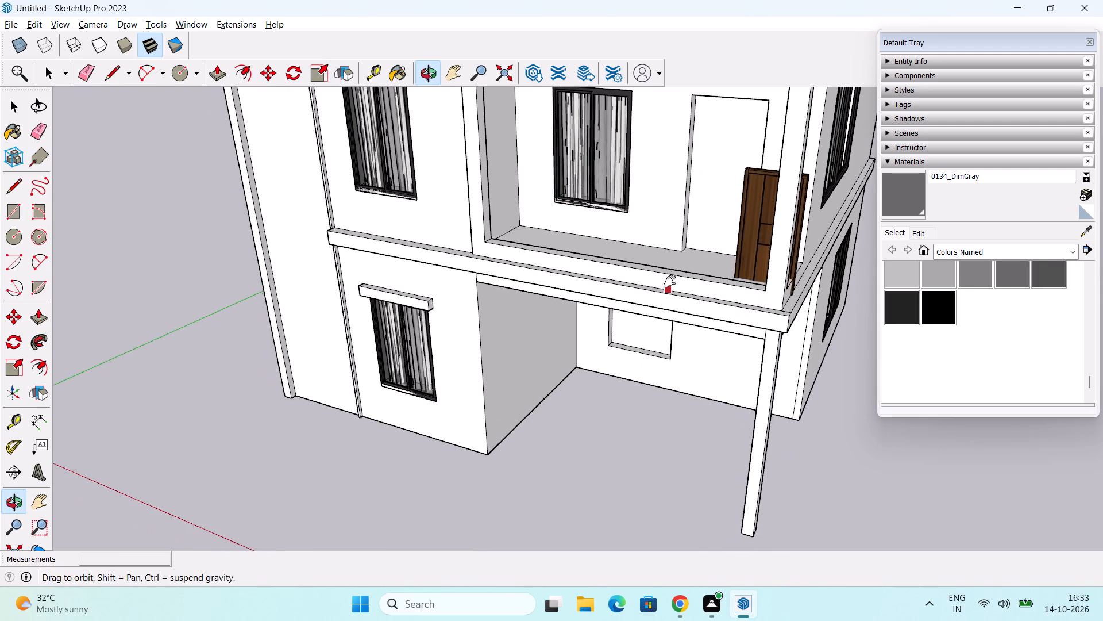
pyautogui.keyDown('shift'); pyautogui.moveTo(670, 281); pyautogui.dragTo(670, 281, button='middle'); pyautogui.keyUp('shift')
pyautogui.moveTo(601, 374); pyautogui.dragTo(638, 306, button='middle')
pyautogui.click(584, 462)
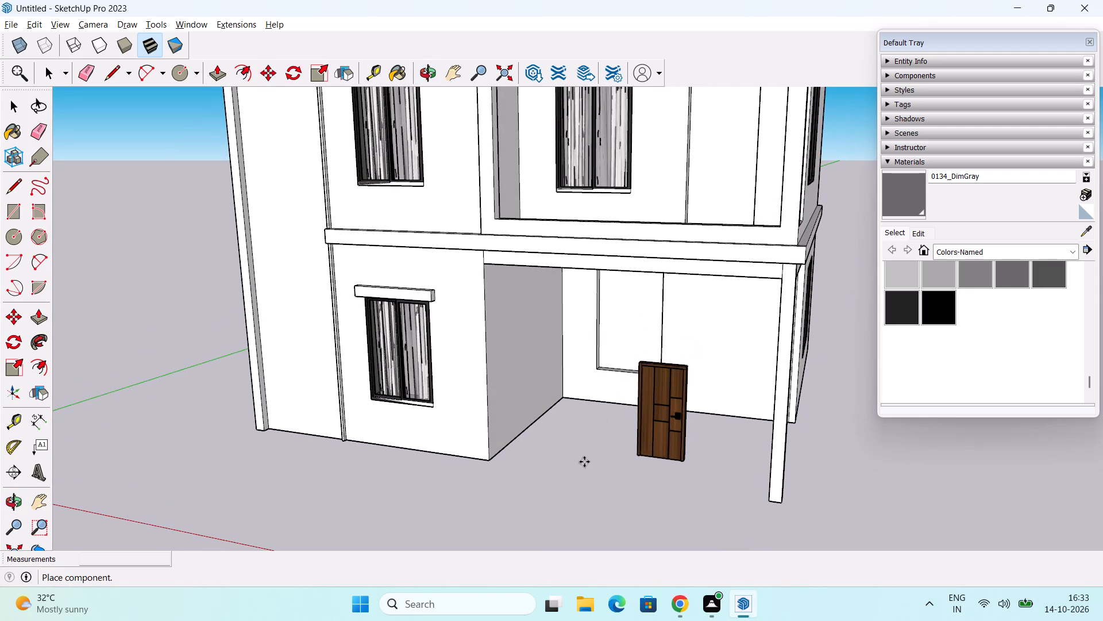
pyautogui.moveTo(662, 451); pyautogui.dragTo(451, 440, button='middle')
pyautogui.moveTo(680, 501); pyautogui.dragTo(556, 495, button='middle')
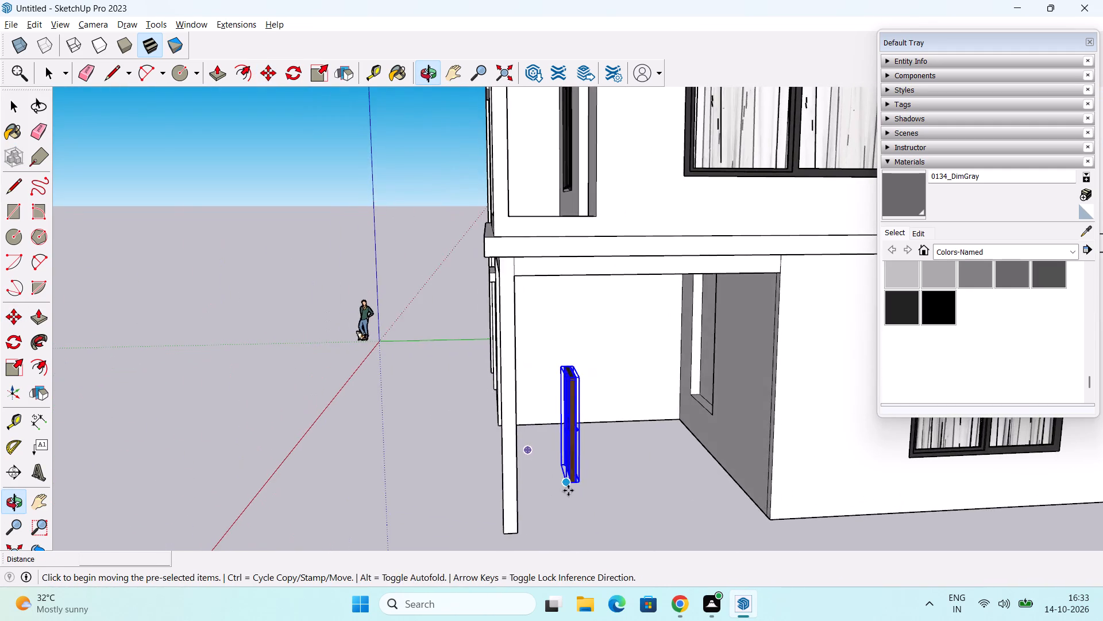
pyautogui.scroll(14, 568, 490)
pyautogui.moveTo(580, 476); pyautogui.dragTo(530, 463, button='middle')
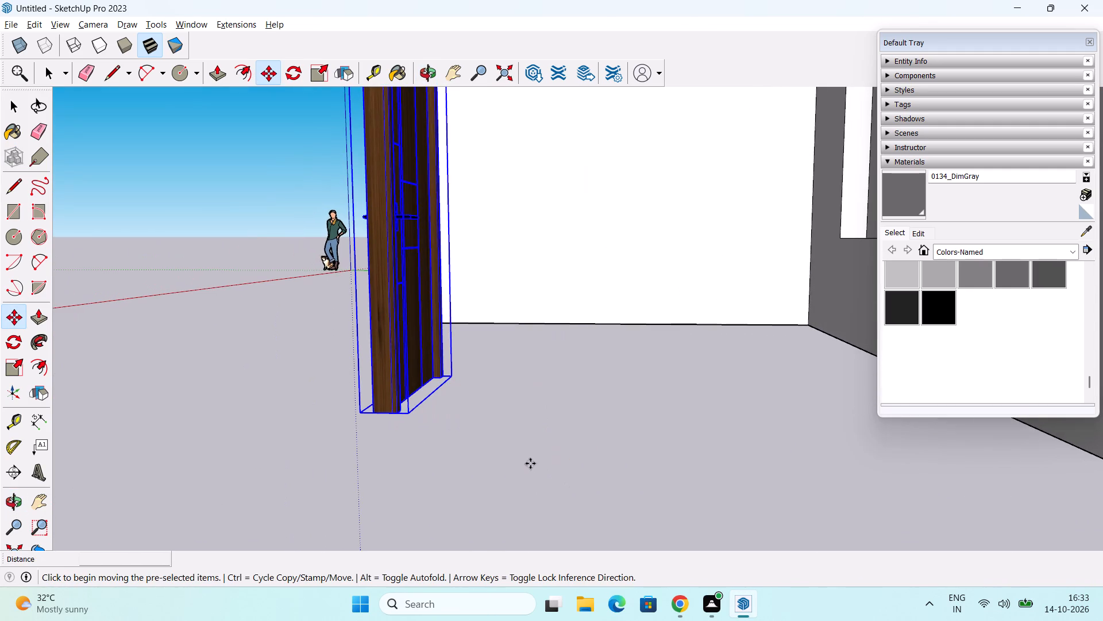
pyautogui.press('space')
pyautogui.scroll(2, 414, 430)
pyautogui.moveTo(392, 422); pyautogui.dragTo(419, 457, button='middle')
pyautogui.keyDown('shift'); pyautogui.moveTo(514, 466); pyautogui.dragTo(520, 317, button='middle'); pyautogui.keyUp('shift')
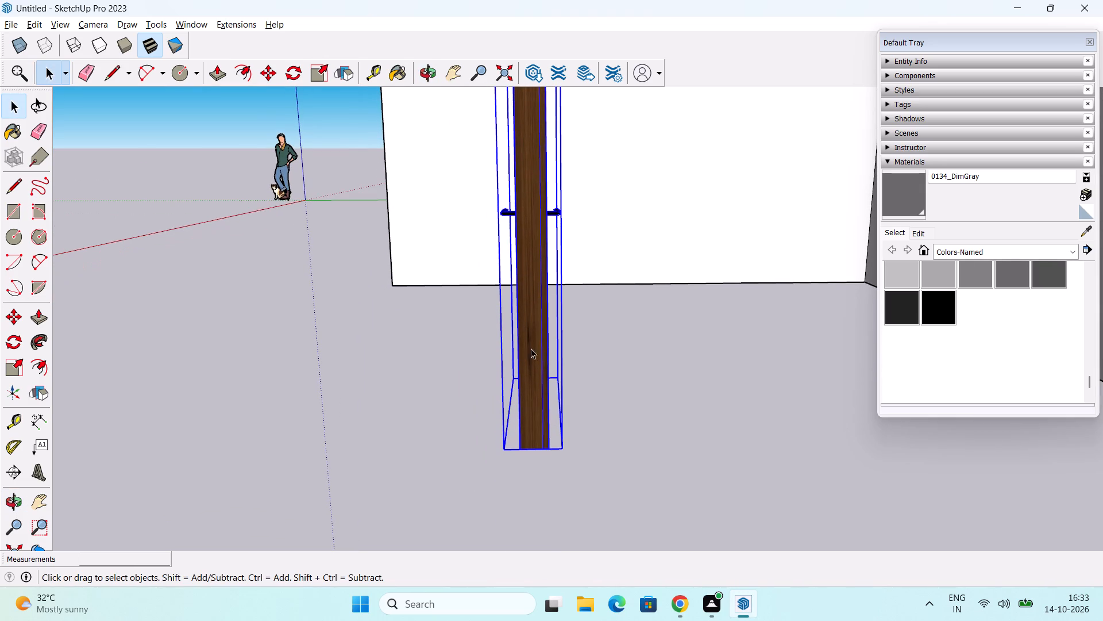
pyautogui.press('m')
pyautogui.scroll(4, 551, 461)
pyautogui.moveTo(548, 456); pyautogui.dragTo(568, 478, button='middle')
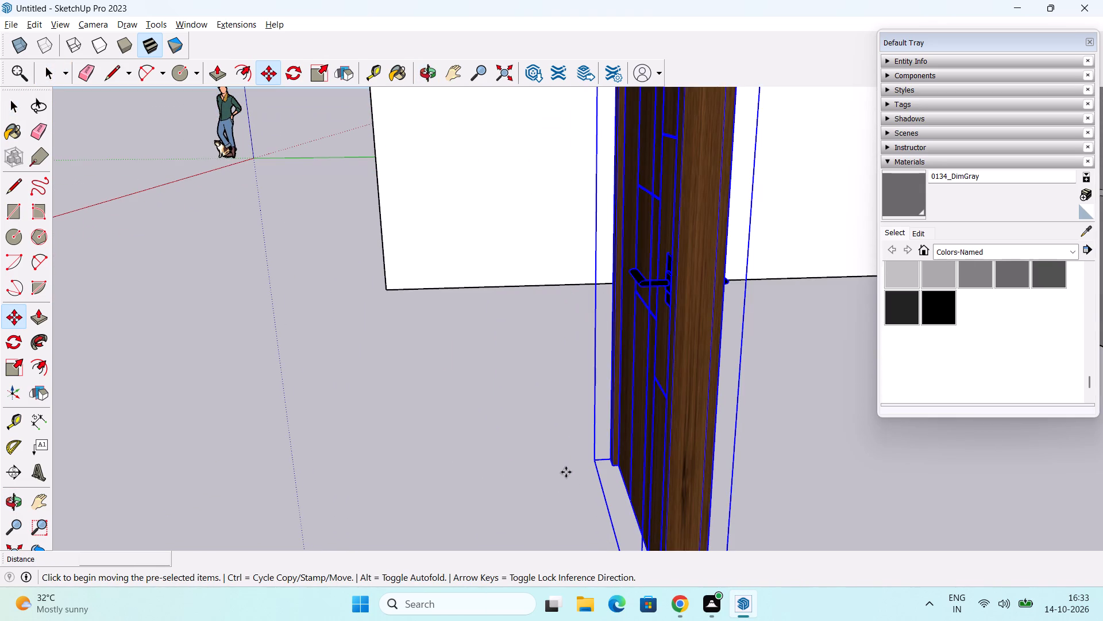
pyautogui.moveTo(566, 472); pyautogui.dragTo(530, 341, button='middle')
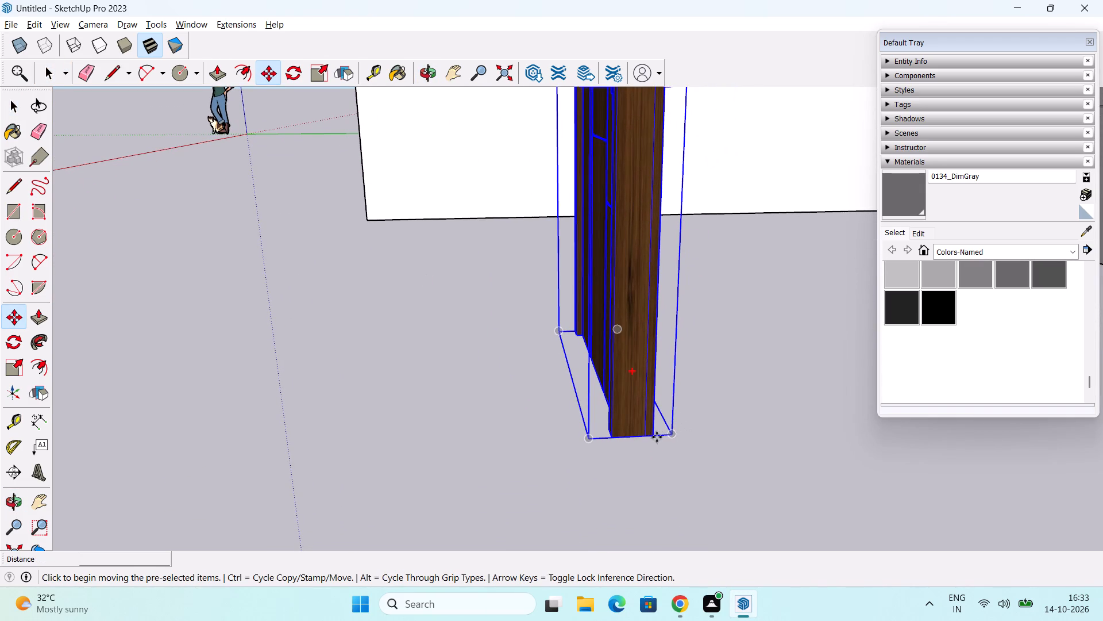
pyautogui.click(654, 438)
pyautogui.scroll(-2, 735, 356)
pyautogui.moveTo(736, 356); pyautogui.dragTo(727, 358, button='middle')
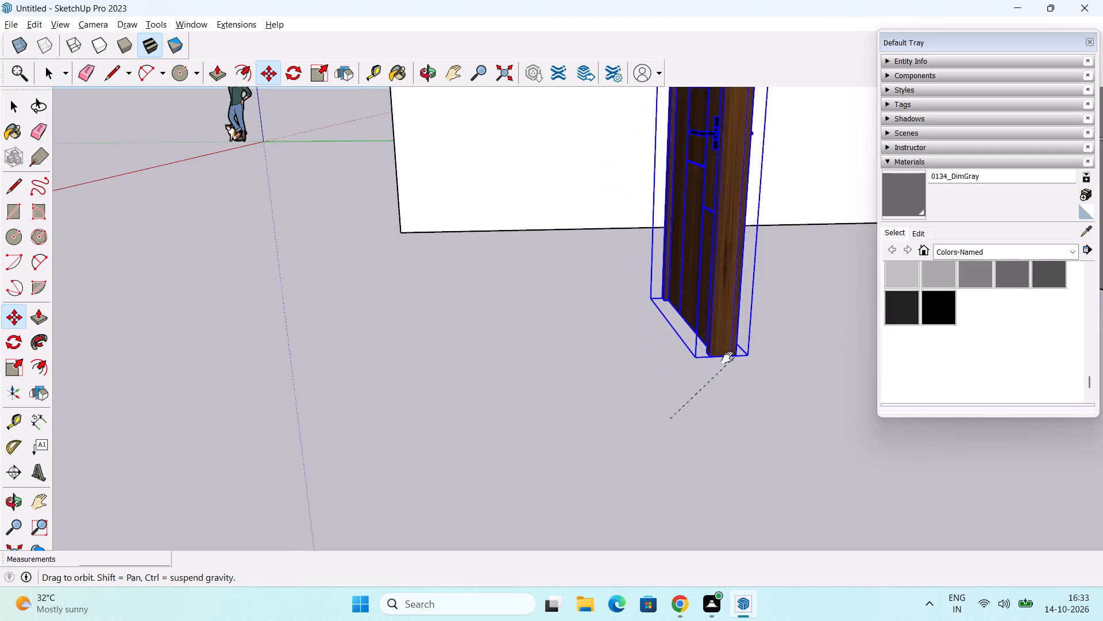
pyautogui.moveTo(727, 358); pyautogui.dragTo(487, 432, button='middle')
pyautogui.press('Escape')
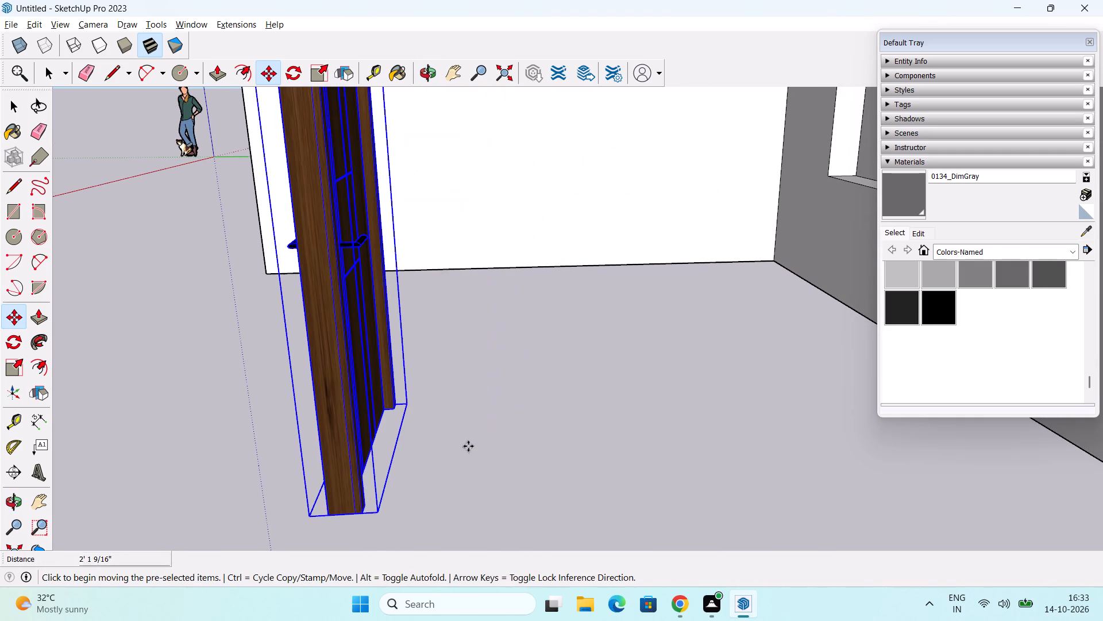
# Move the imported door (4) model by its bottom corner onto the lower corner of the ground-floor porch's door recess.
pyautogui.click(327, 516)
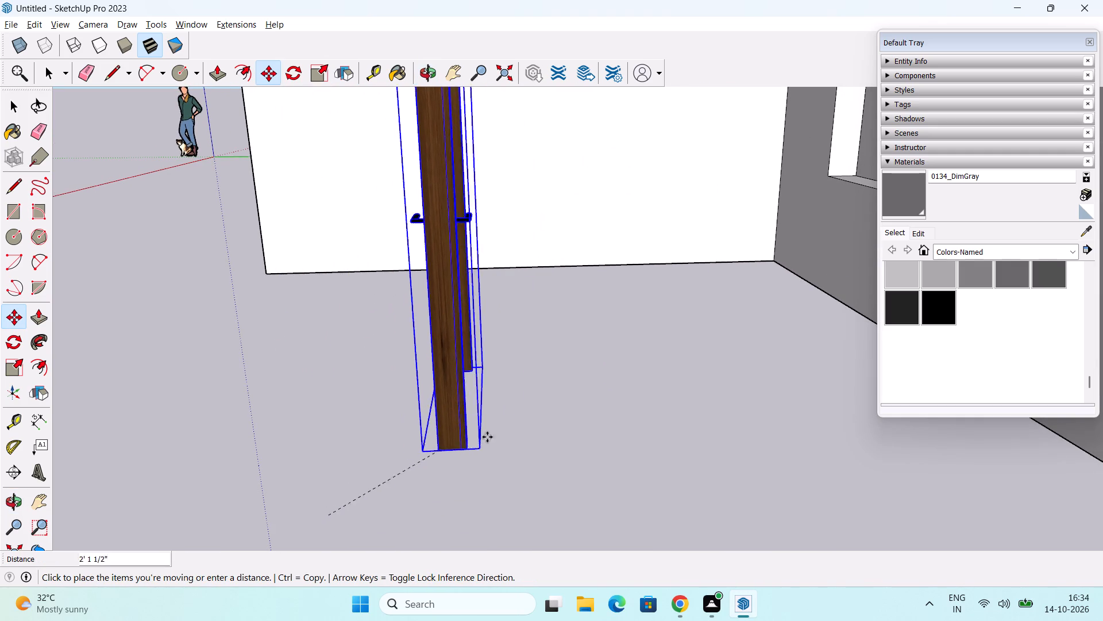
pyautogui.scroll(-2, 649, 396)
pyautogui.moveTo(638, 396); pyautogui.dragTo(450, 438, button='middle')
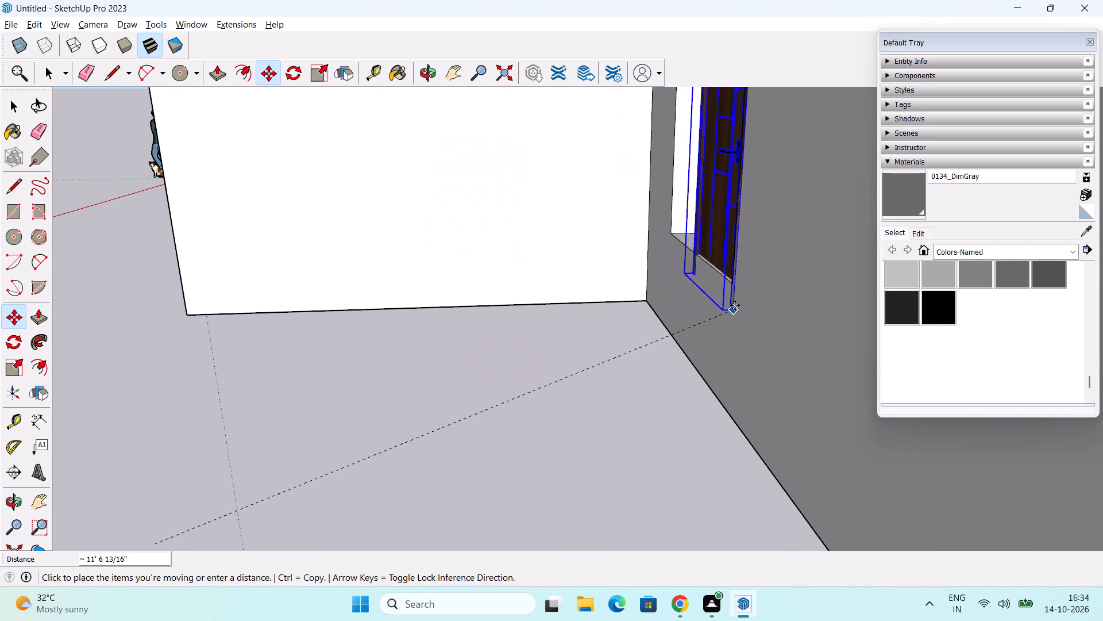
pyautogui.click(732, 285)
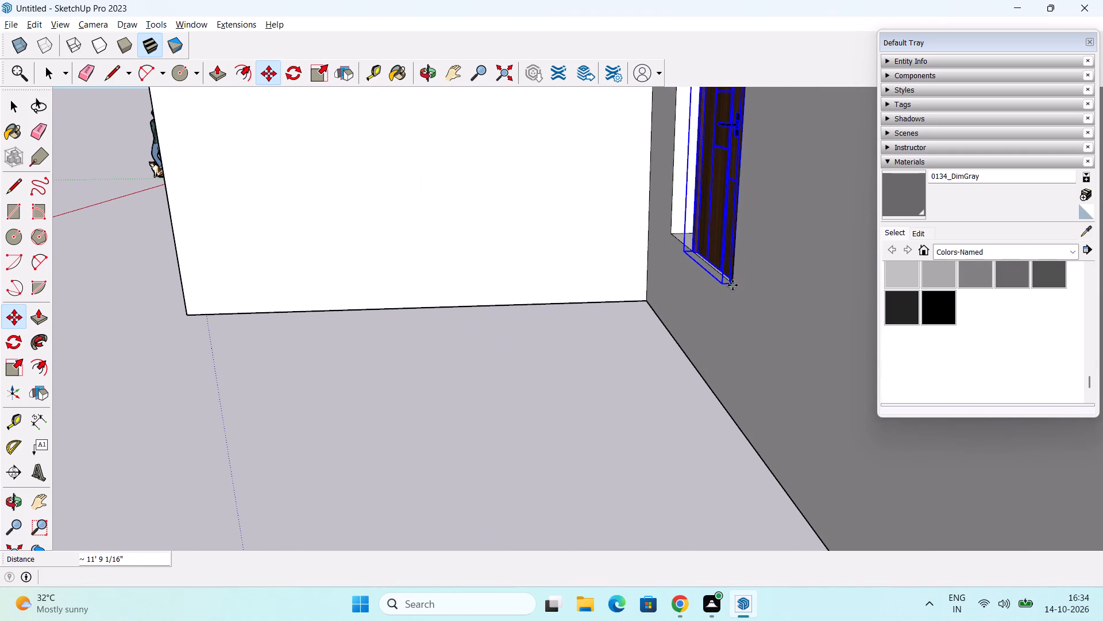
# Scale the porch door's width out to the opposite side of the recess so it spans the full opening.
pyautogui.scroll(-3, 604, 282)
pyautogui.moveTo(596, 357); pyautogui.dragTo(732, 337, button='middle')
pyautogui.moveTo(657, 343); pyautogui.dragTo(812, 385, button='middle')
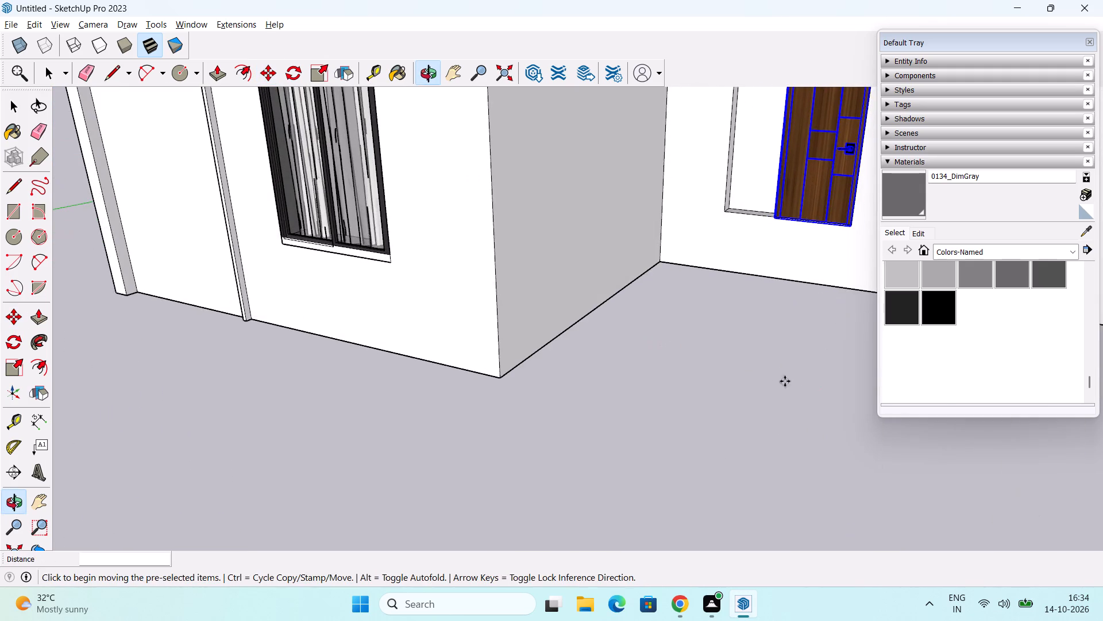
pyautogui.moveTo(760, 372); pyautogui.dragTo(567, 515, button='middle')
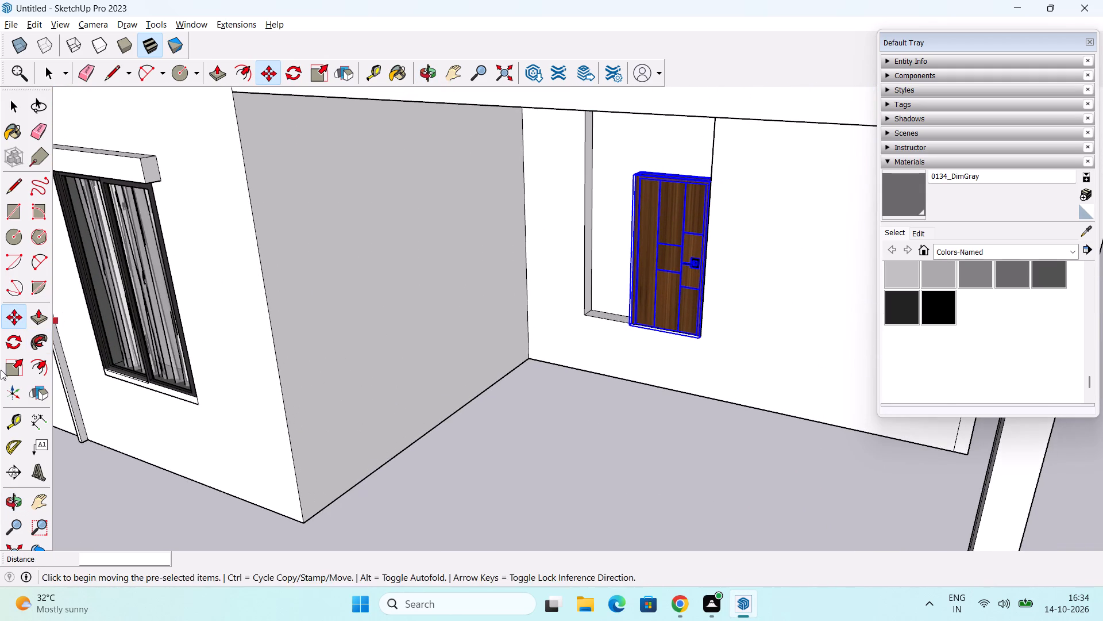
pyautogui.click(14, 365)
pyautogui.moveTo(371, 349); pyautogui.dragTo(514, 339, button='middle')
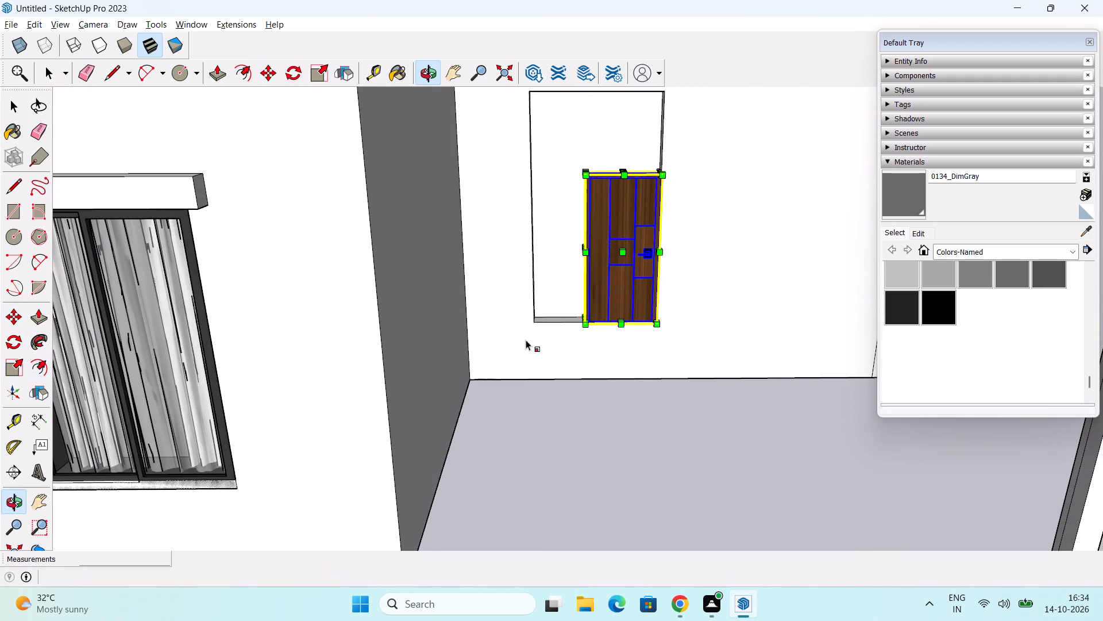
pyautogui.moveTo(580, 363); pyautogui.dragTo(541, 453, button='middle')
pyautogui.moveTo(524, 437); pyautogui.dragTo(543, 315, button='middle')
pyautogui.keyDown('shift'); pyautogui.moveTo(515, 358); pyautogui.dragTo(516, 380, button='middle'); pyautogui.keyUp('shift')
pyautogui.scroll(4, 531, 410)
pyautogui.moveTo(535, 391); pyautogui.dragTo(574, 434, button='middle')
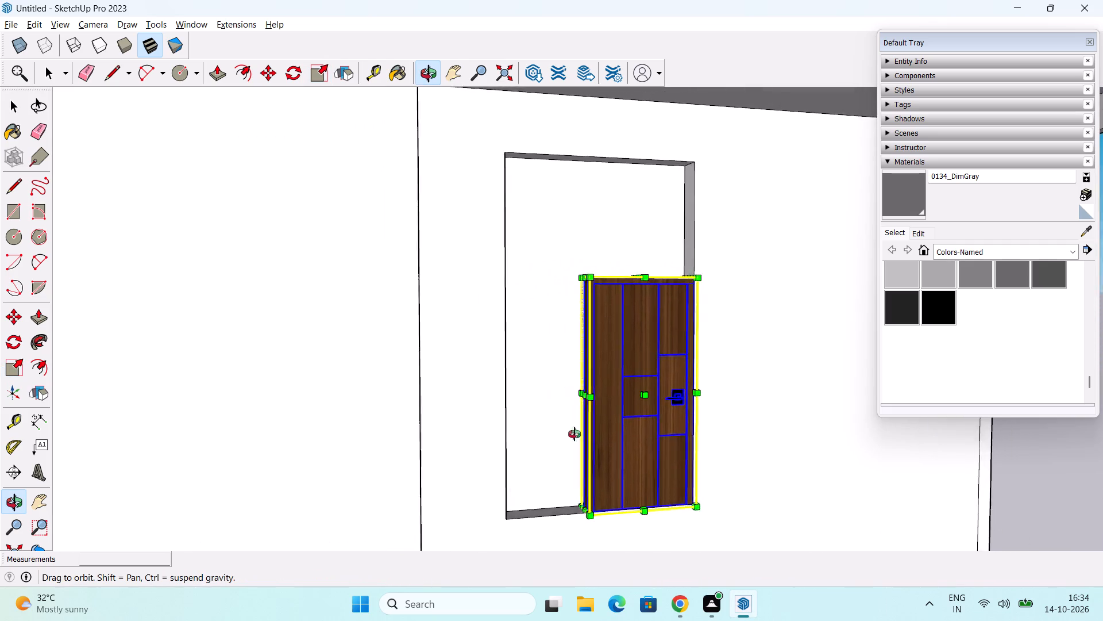
pyautogui.moveTo(574, 434); pyautogui.dragTo(570, 473, button='middle')
pyautogui.scroll(5, 558, 449)
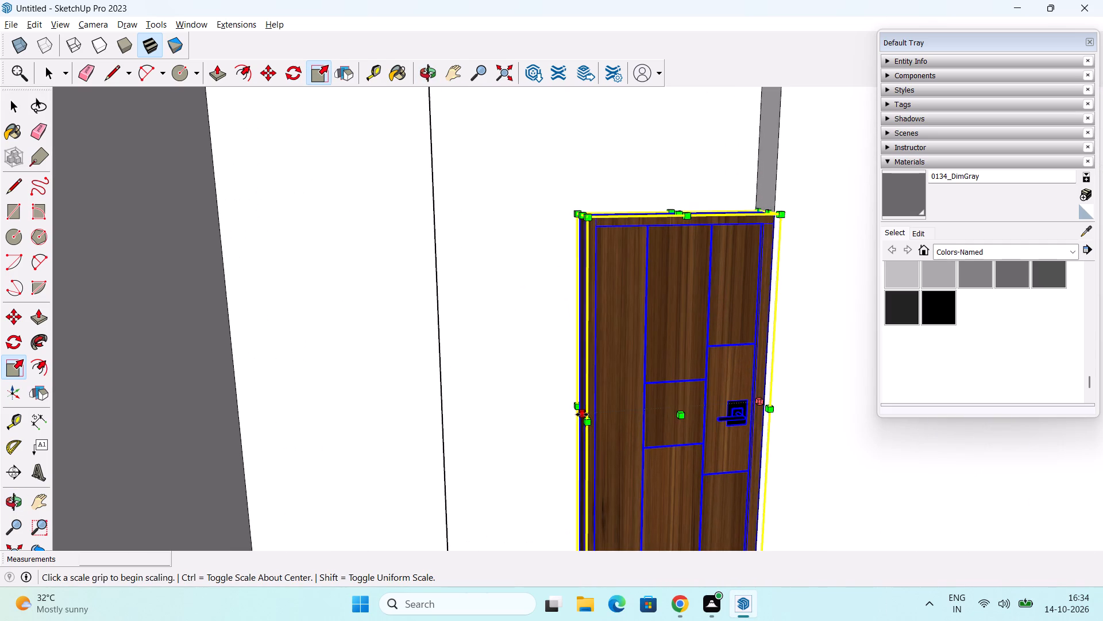
pyautogui.moveTo(580, 415); pyautogui.dragTo(441, 405)
# Scale the porch door's height by about 1.51 up to the top edge of the recess and deselect it.
pyautogui.scroll(-1, 491, 373)
pyautogui.moveTo(523, 386); pyautogui.dragTo(503, 470, button='middle')
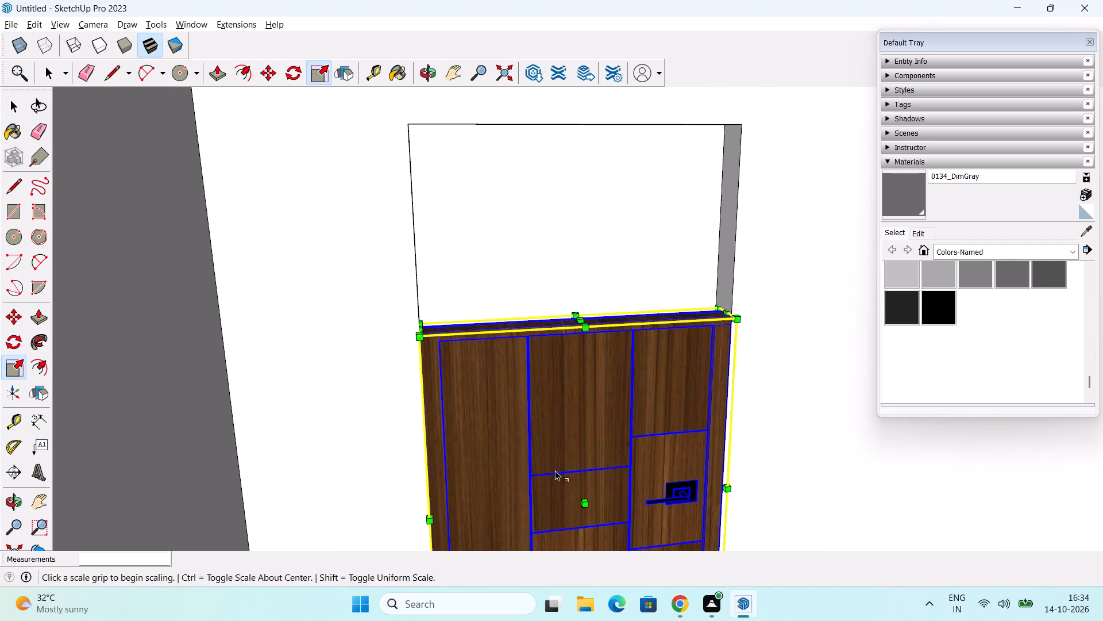
pyautogui.moveTo(557, 469); pyautogui.dragTo(507, 457, button='middle')
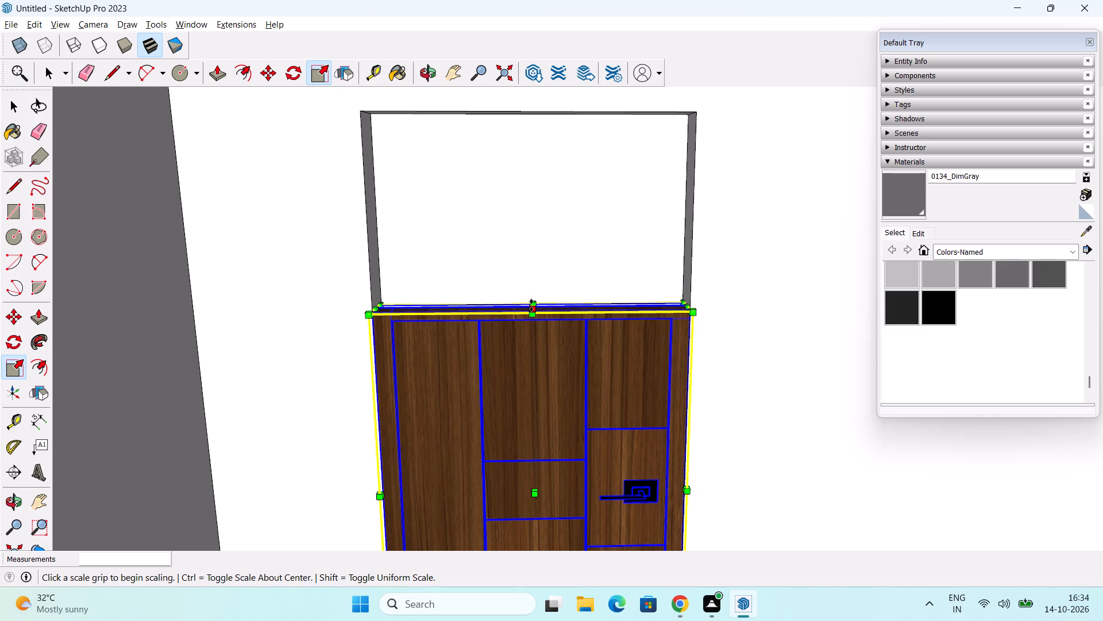
pyautogui.moveTo(531, 305); pyautogui.dragTo(576, 120)
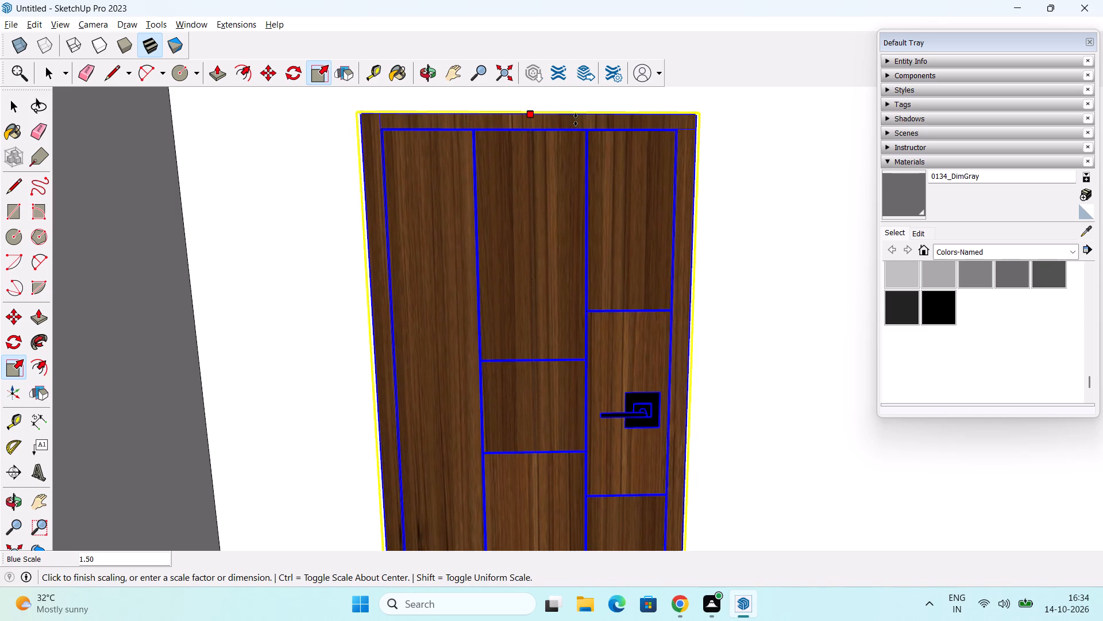
pyautogui.moveTo(576, 120); pyautogui.dragTo(587, 112)
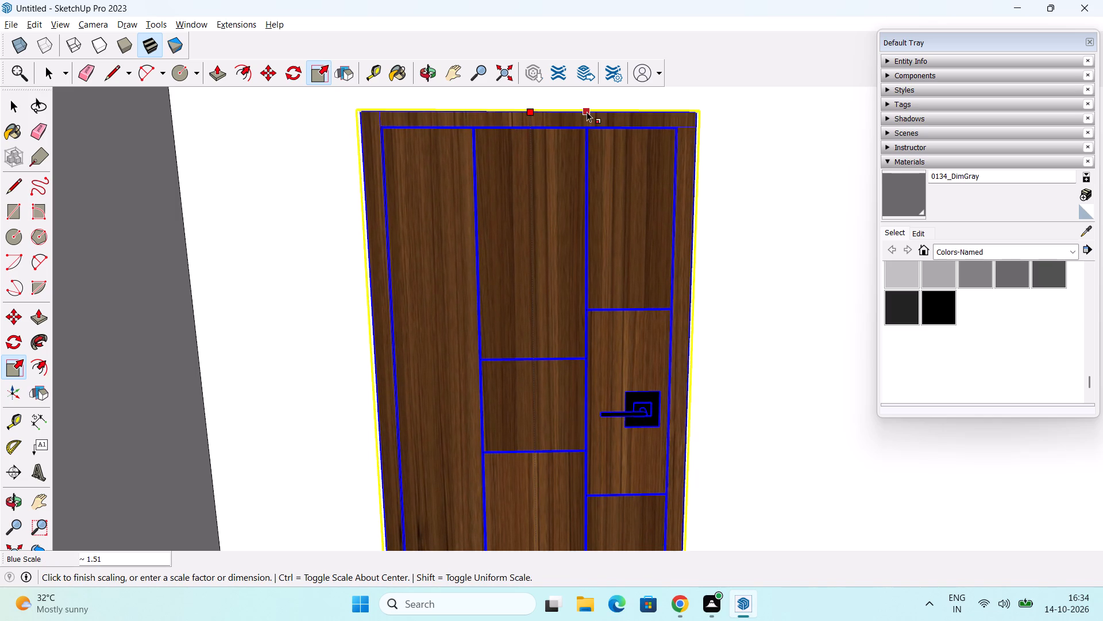
pyautogui.scroll(-9, 604, 164)
pyautogui.moveTo(637, 448); pyautogui.dragTo(635, 448, button='middle')
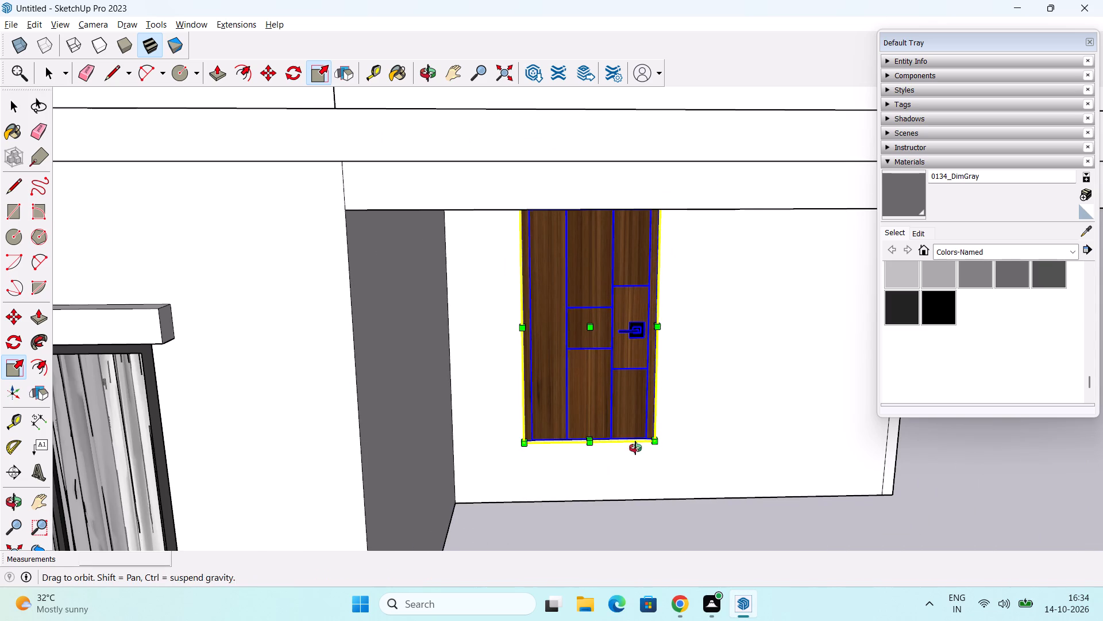
pyautogui.moveTo(635, 448); pyautogui.dragTo(590, 427, button='middle')
pyautogui.moveTo(635, 469); pyautogui.dragTo(617, 443, button='middle')
pyautogui.press('space')
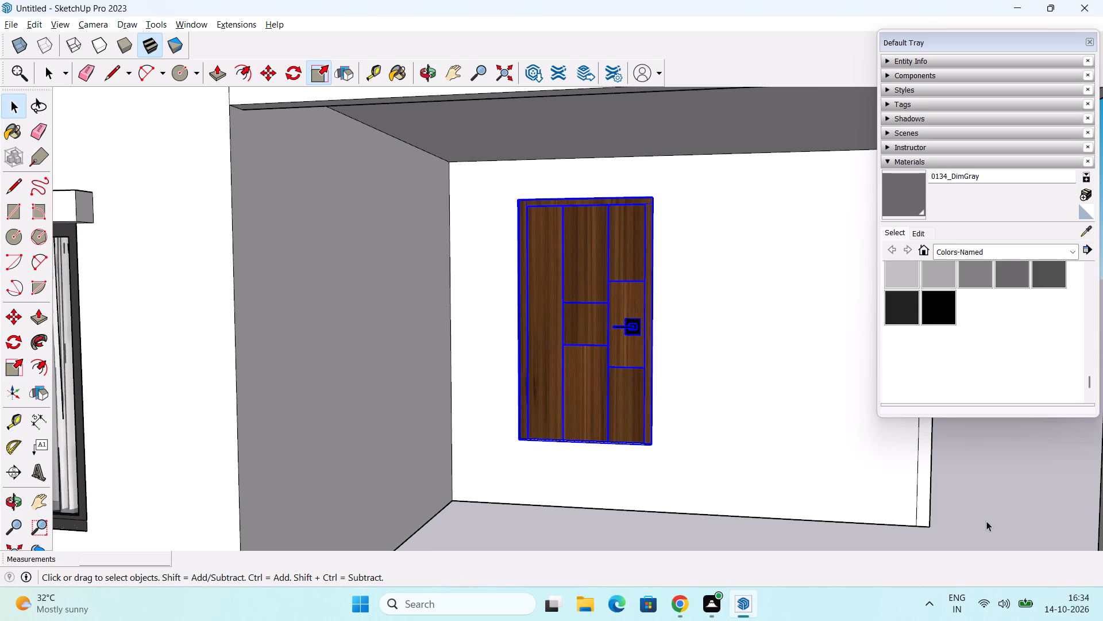
pyautogui.click(990, 516)
# Examine how the fitted porch door sits in its recess, especially along the bottom edge.
pyautogui.moveTo(593, 395); pyautogui.dragTo(480, 298, button='middle')
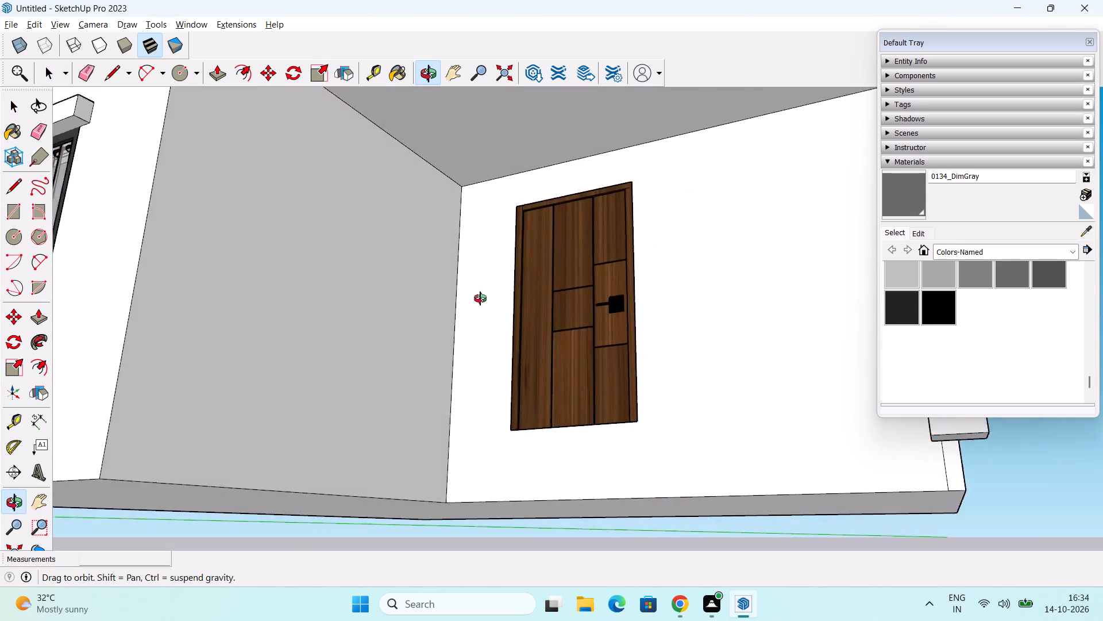
pyautogui.moveTo(480, 298); pyautogui.dragTo(630, 471, button='middle')
pyautogui.click(630, 471)
pyautogui.scroll(3, 511, 448)
pyautogui.scroll(2, 573, 441)
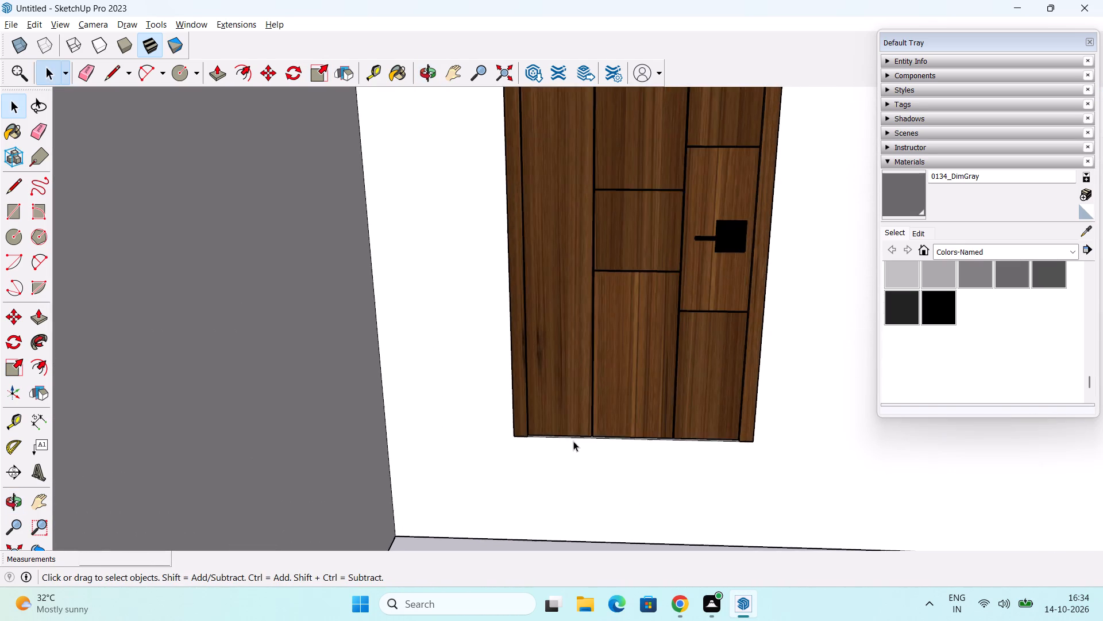
pyautogui.scroll(7, 573, 441)
pyautogui.moveTo(527, 451); pyautogui.dragTo(468, 458, button='middle')
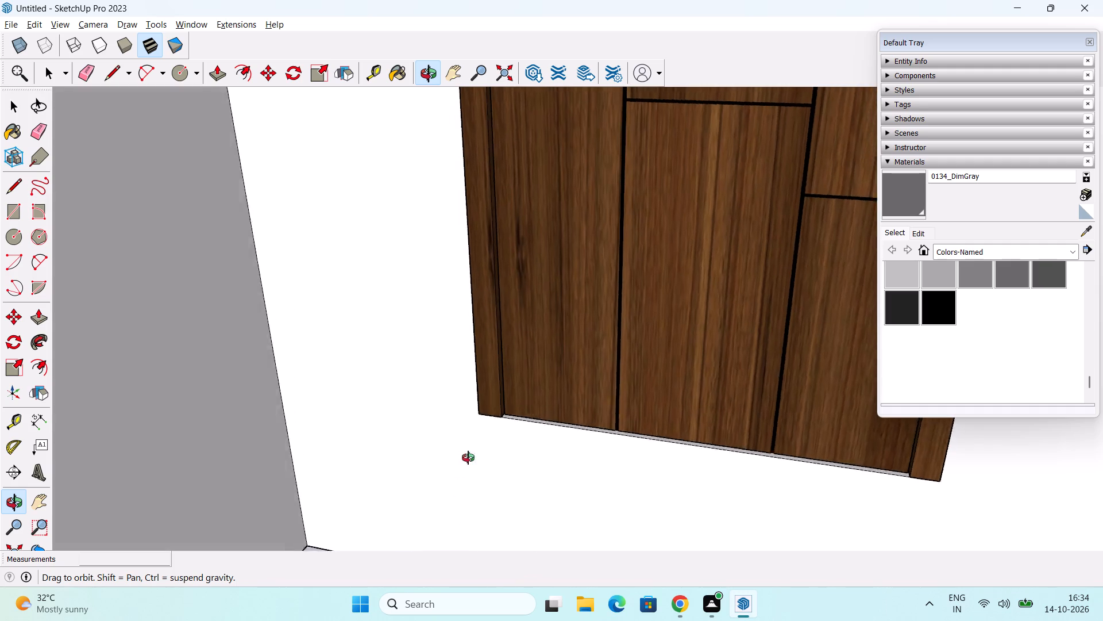
pyautogui.moveTo(468, 458); pyautogui.dragTo(526, 396, button='middle')
pyautogui.scroll(-8, 554, 402)
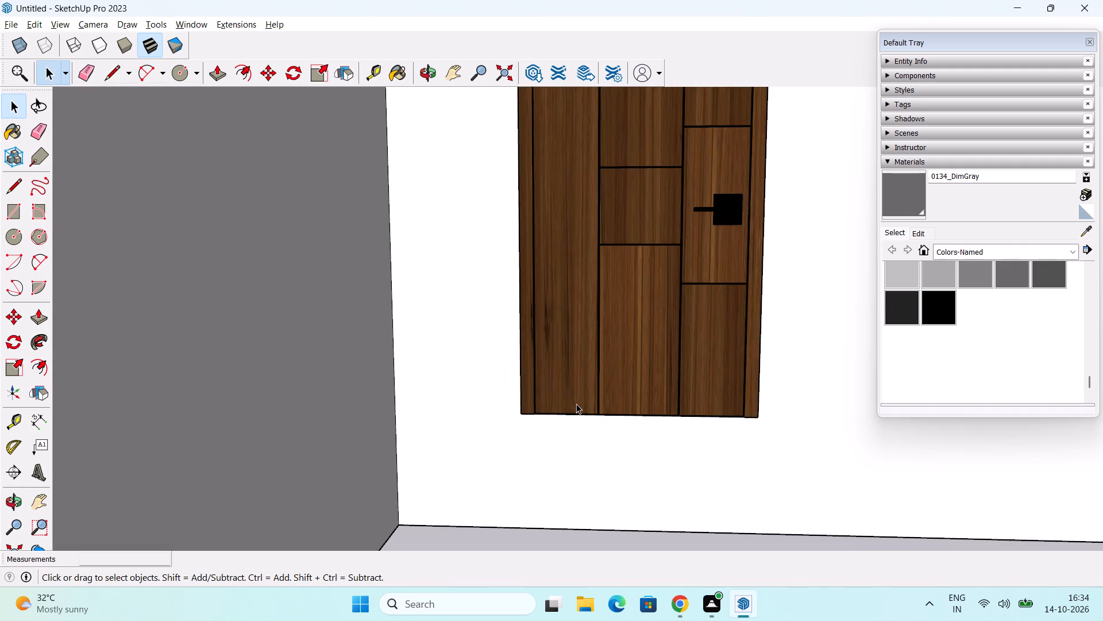
pyautogui.scroll(-6, 576, 404)
pyautogui.moveTo(604, 411); pyautogui.dragTo(552, 411, button='middle')
pyautogui.scroll(-4, 546, 409)
pyautogui.moveTo(603, 414); pyautogui.dragTo(542, 498, button='middle')
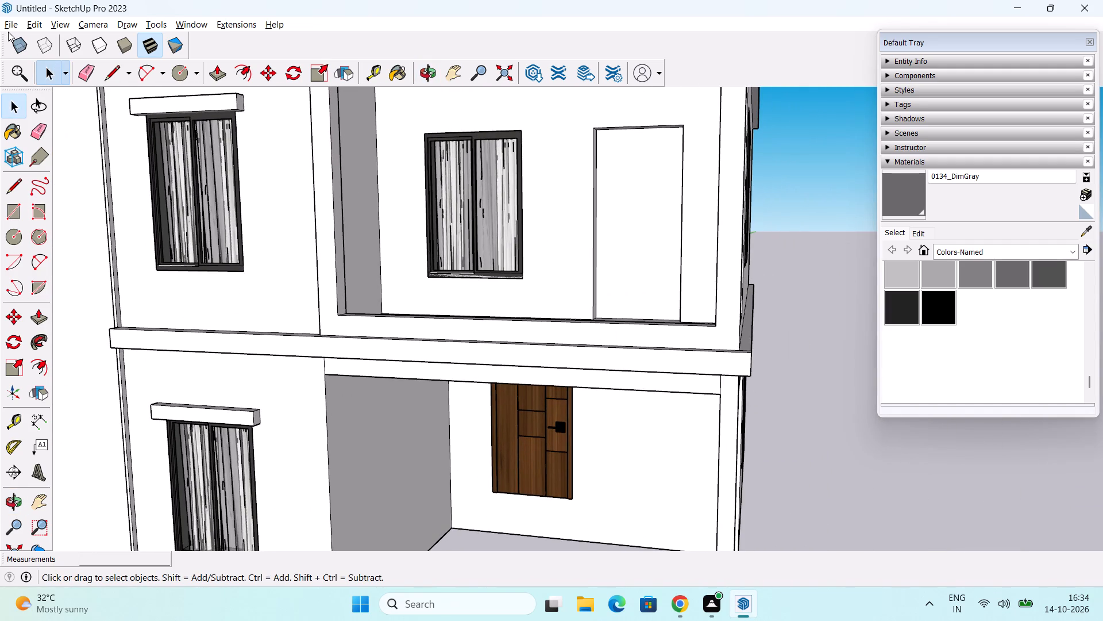
# Import the Door+80x210 model from Downloads and place it on the ground in front of the porch.
pyautogui.click(8, 32)
pyautogui.click(2, 25)
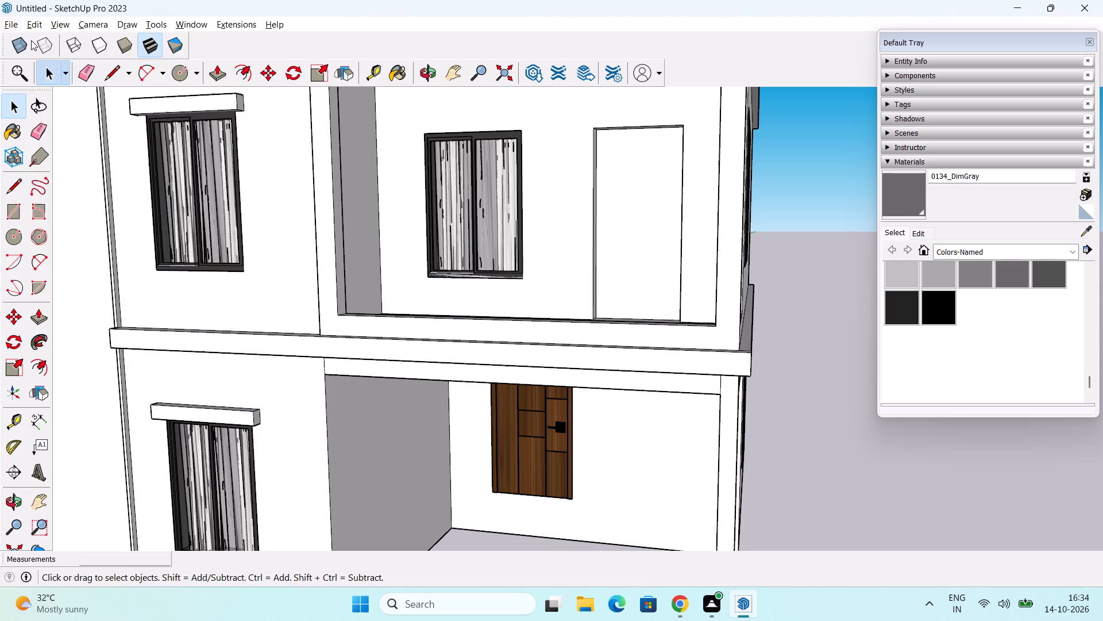
pyautogui.click(9, 28)
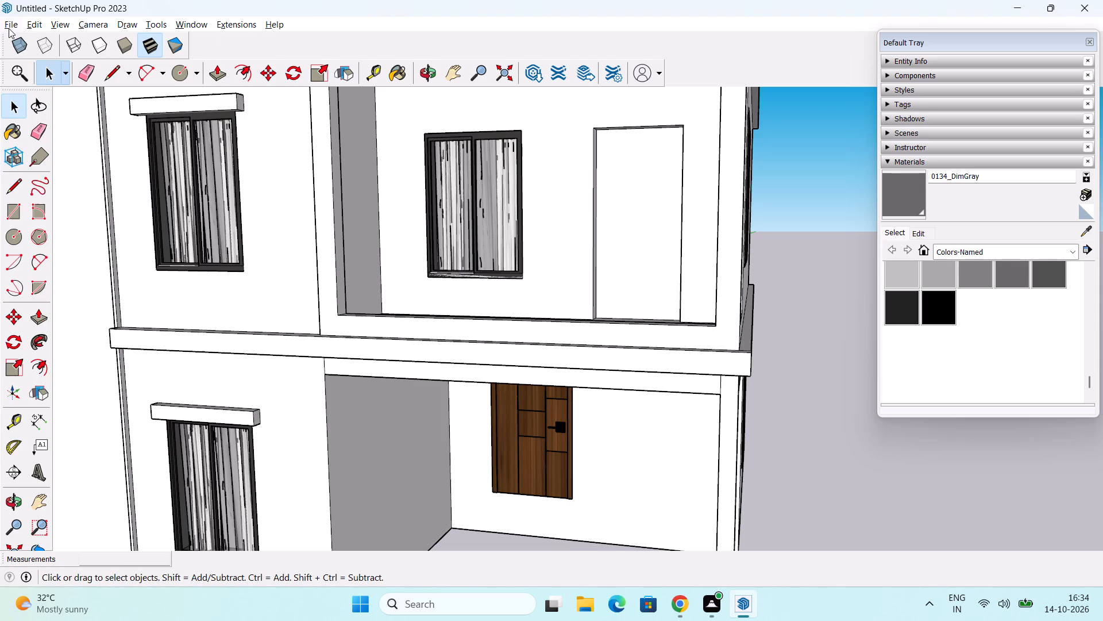
pyautogui.click(13, 24)
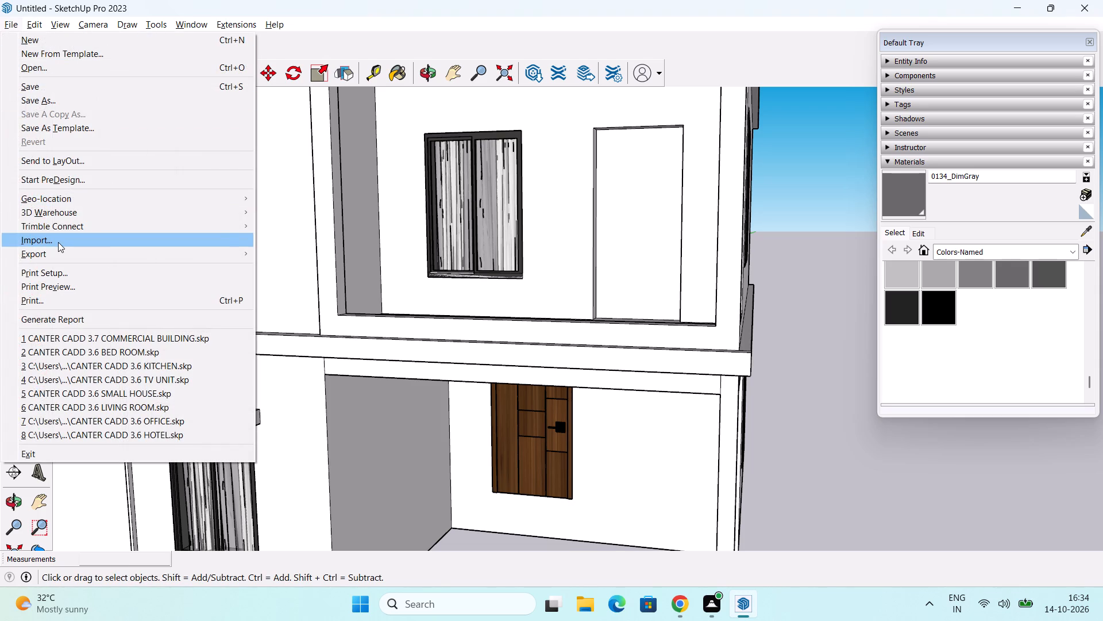
pyautogui.click(58, 242)
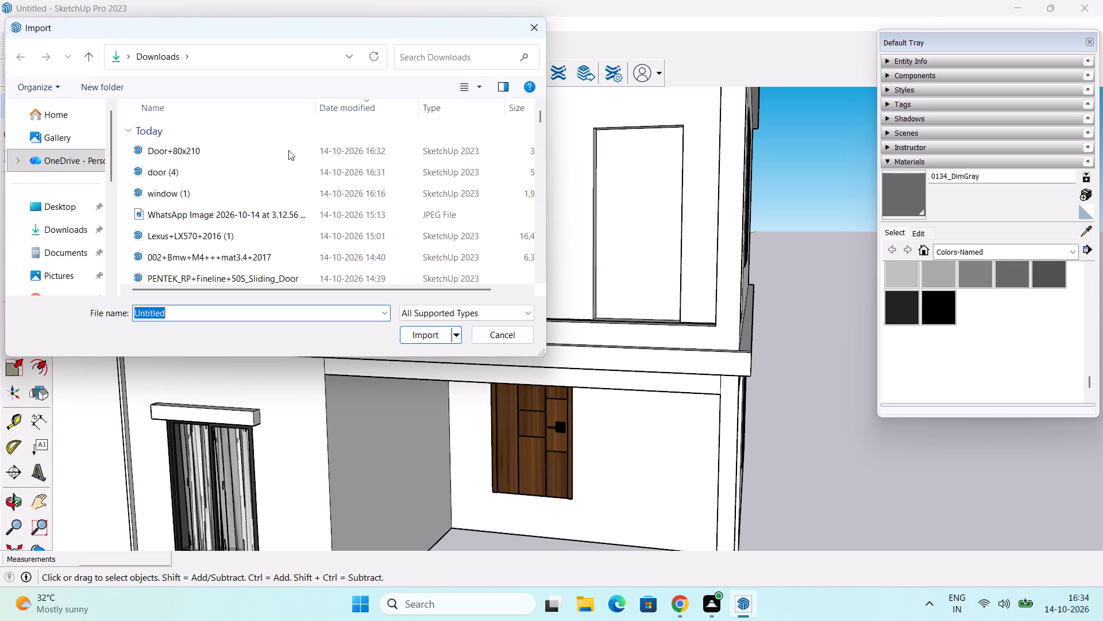
pyautogui.click(239, 151)
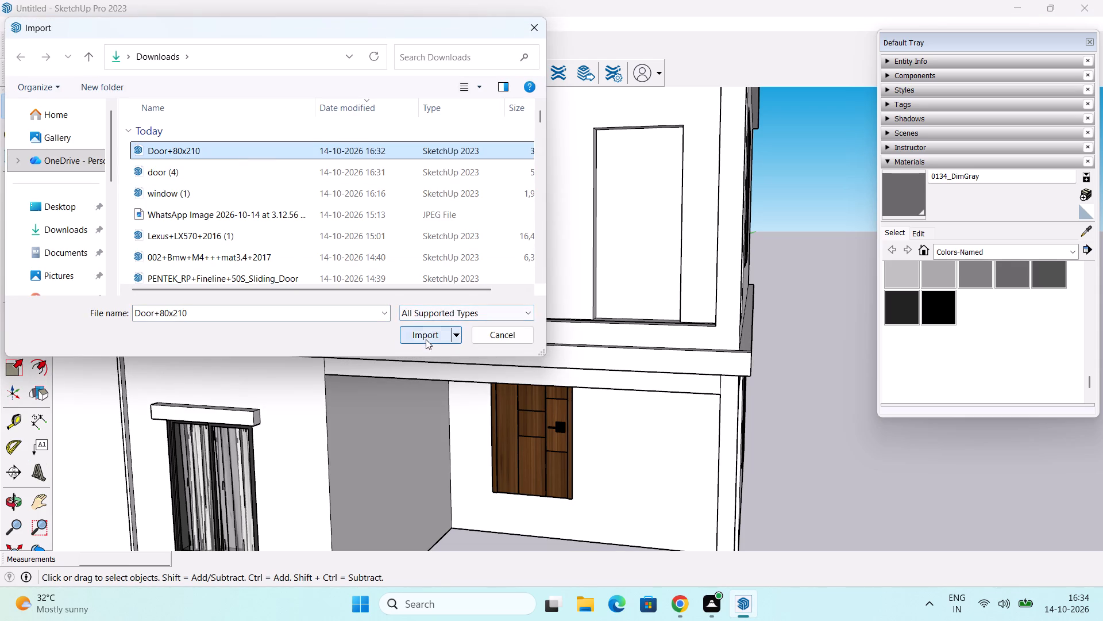
pyautogui.click(426, 339)
pyautogui.click(666, 351)
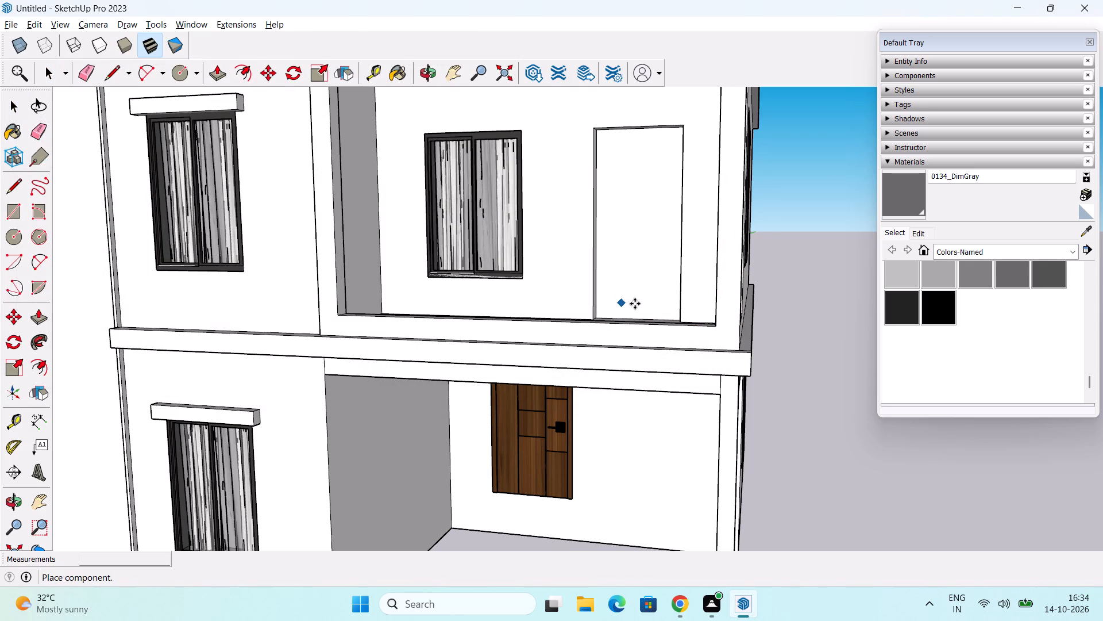
pyautogui.moveTo(629, 304); pyautogui.dragTo(707, 447, button='middle')
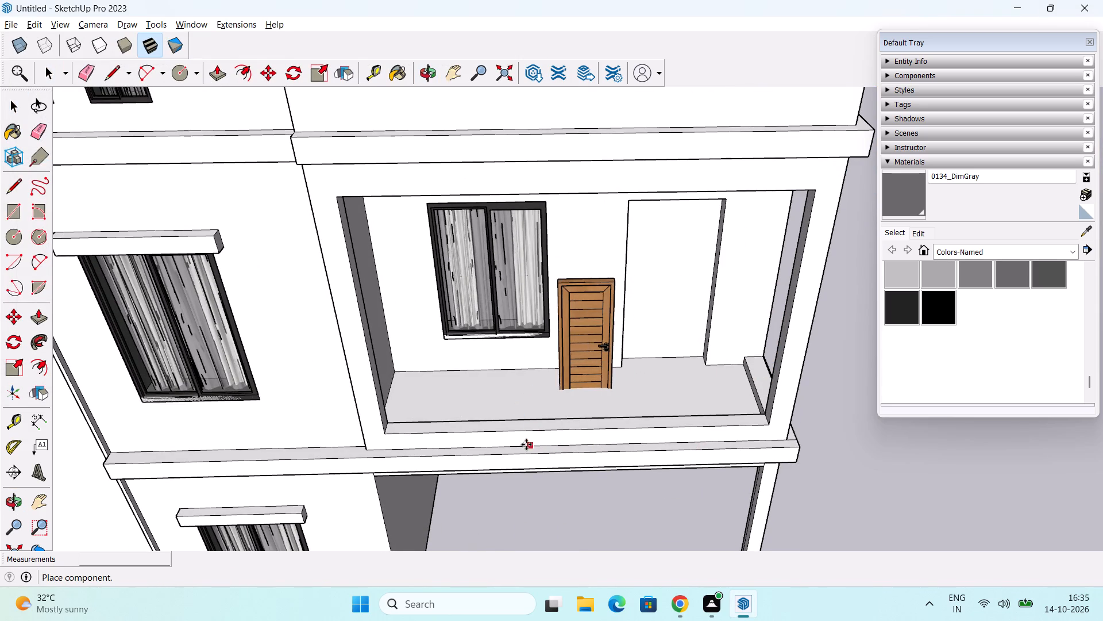
pyautogui.keyDown('shift'); pyautogui.moveTo(572, 515); pyautogui.dragTo(576, 309, button='middle'); pyautogui.keyUp('shift')
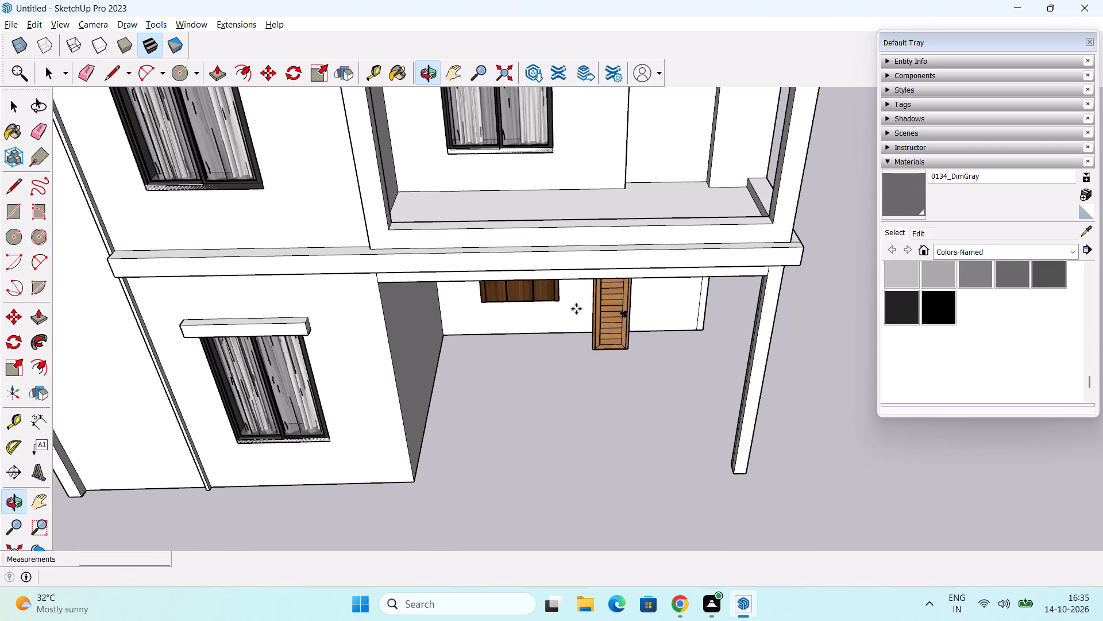
pyautogui.click(566, 471)
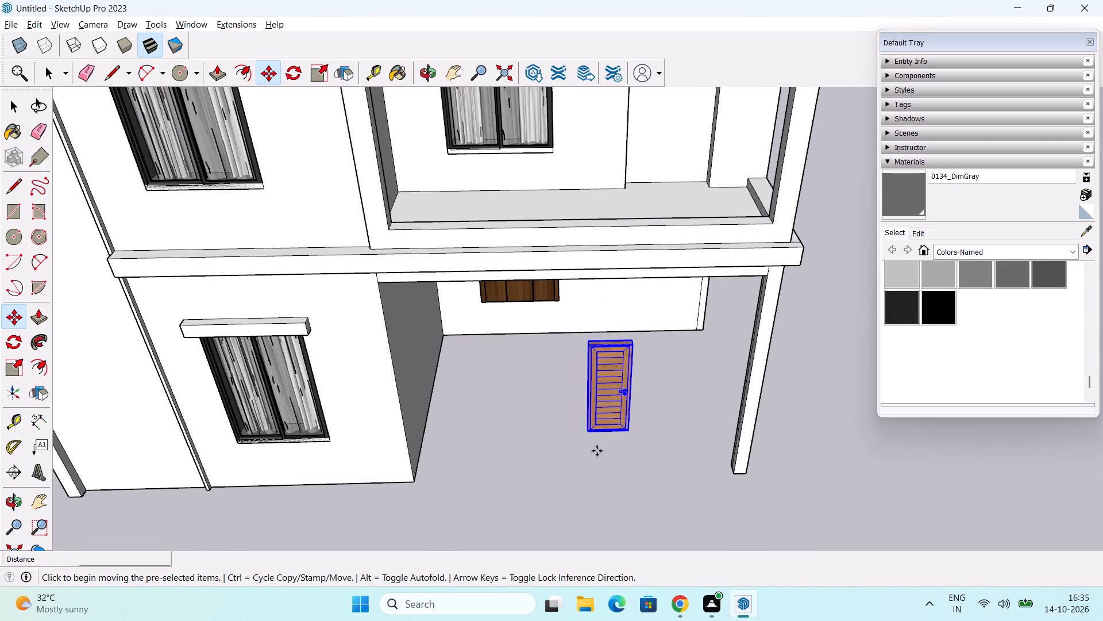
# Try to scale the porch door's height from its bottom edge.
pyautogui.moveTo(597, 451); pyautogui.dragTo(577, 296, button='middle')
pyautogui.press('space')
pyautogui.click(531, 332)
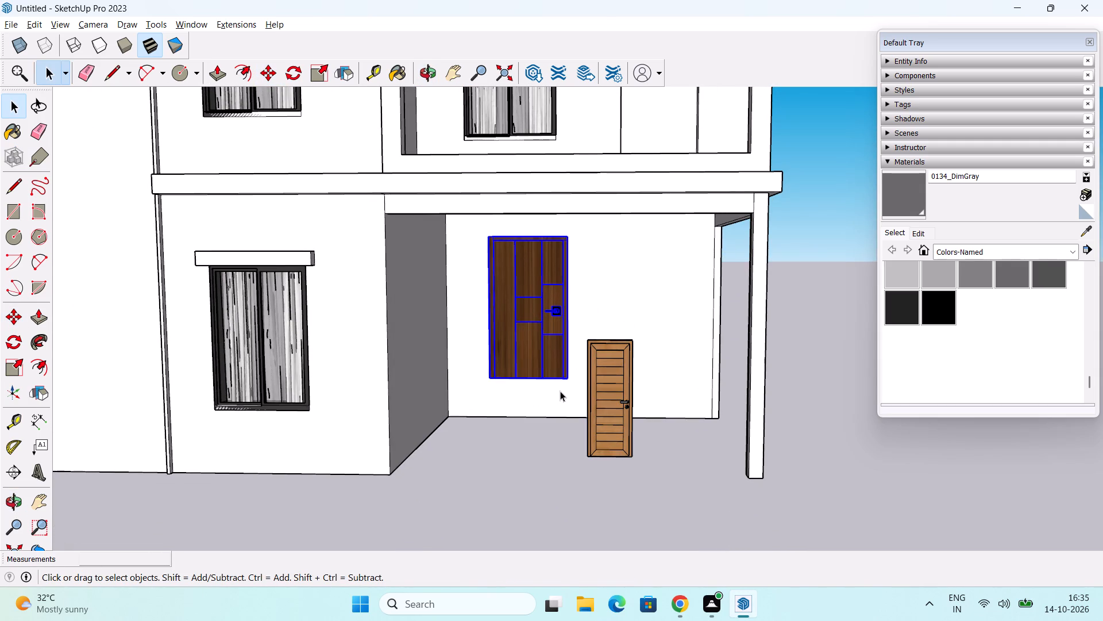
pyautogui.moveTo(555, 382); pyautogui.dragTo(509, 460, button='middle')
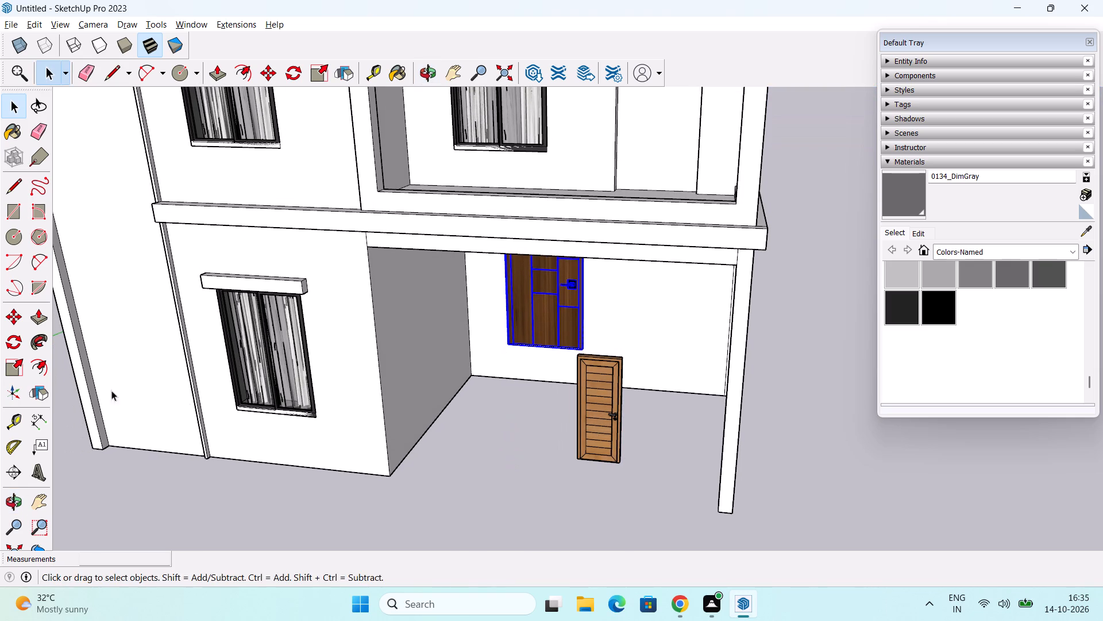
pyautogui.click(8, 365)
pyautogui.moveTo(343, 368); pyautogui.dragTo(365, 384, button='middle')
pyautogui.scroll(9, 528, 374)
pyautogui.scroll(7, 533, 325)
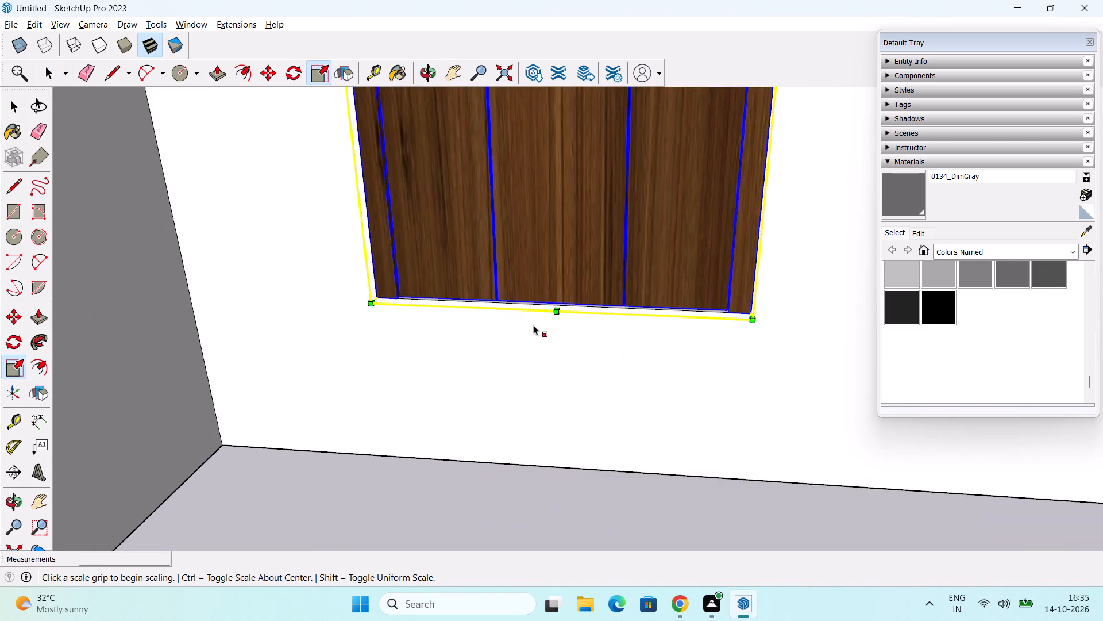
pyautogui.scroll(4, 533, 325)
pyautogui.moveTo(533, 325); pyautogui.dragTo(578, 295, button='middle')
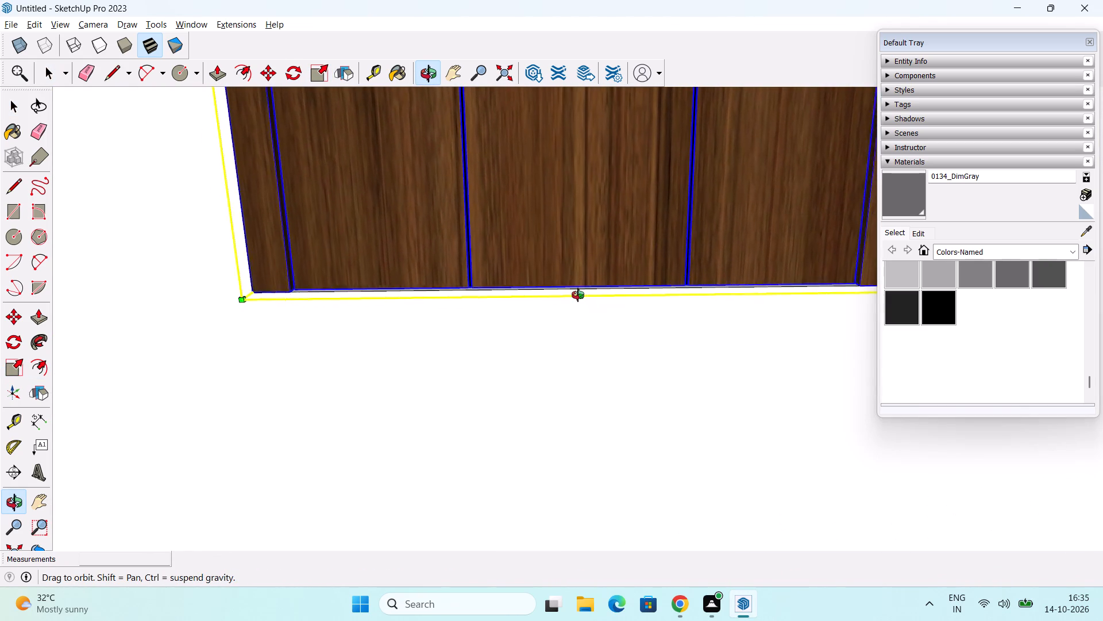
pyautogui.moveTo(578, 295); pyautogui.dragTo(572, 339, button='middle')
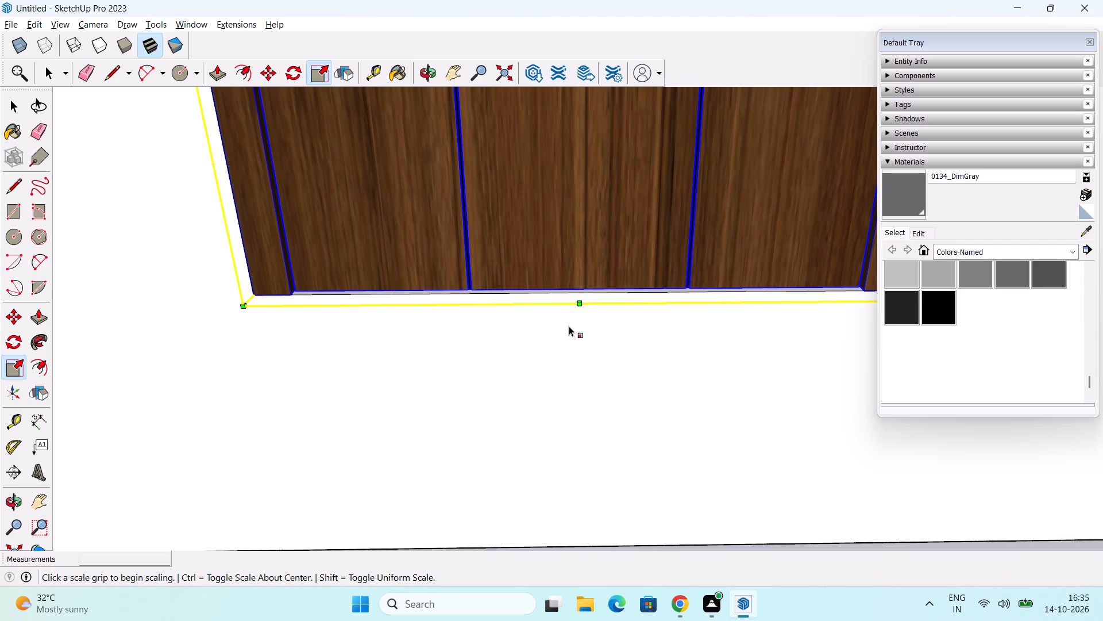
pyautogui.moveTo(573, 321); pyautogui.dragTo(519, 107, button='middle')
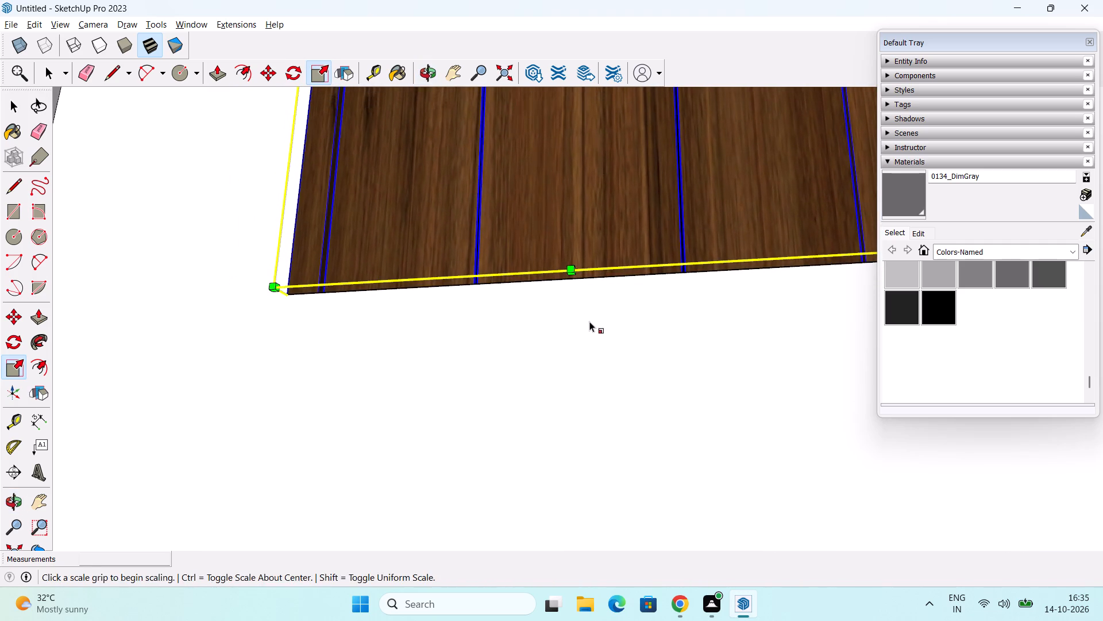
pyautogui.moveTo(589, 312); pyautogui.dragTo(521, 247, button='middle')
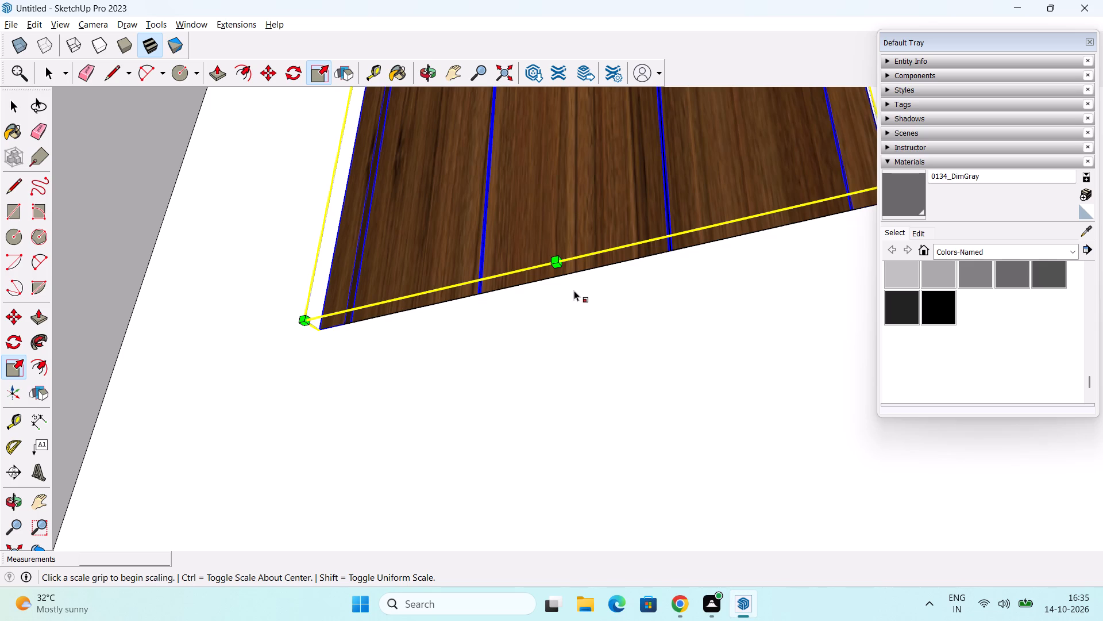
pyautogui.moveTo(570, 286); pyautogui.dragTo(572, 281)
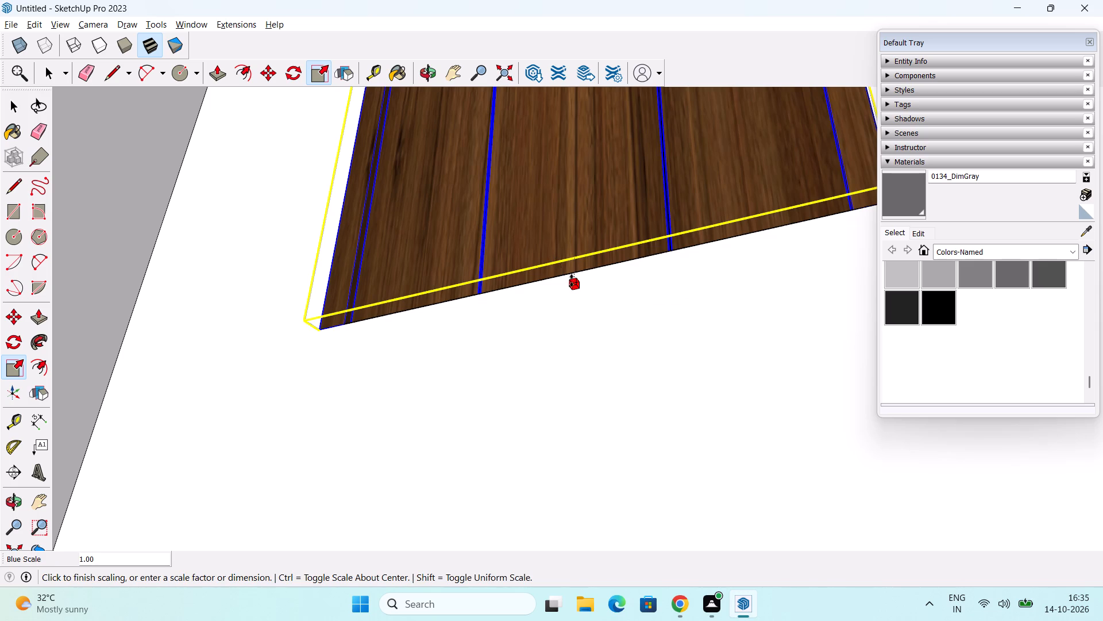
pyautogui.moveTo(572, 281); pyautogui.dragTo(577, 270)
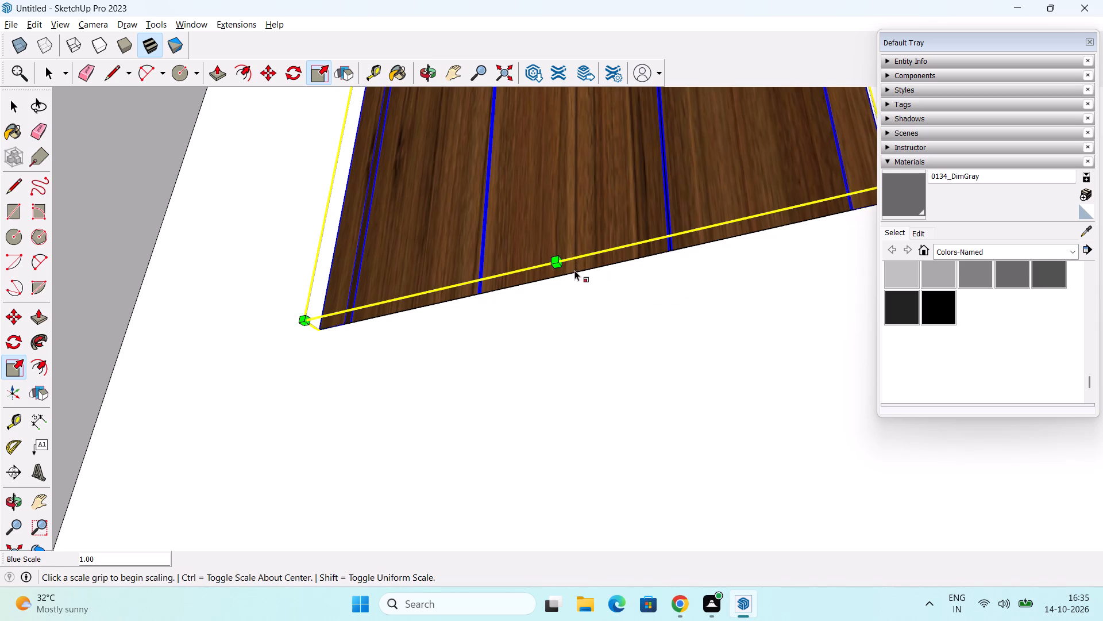
# Examine the porch door's bottom edge against the wall opening from several angles, then deselect the door.
pyautogui.moveTo(574, 270); pyautogui.dragTo(646, 509, button='middle')
pyautogui.scroll(-2, 596, 313)
pyautogui.moveTo(596, 313); pyautogui.dragTo(602, 324, button='middle')
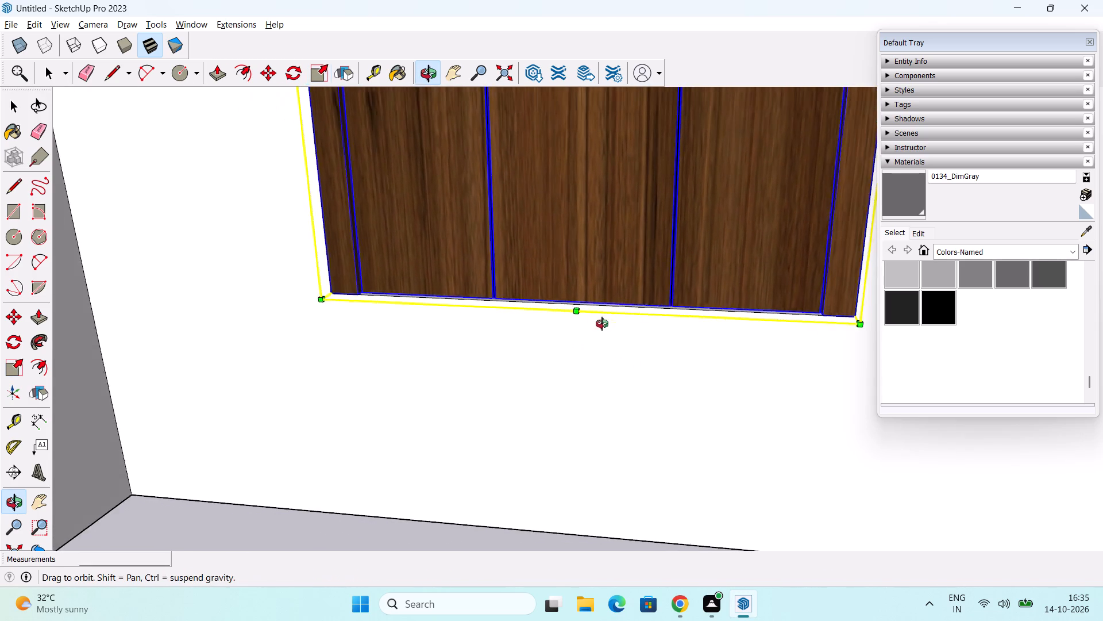
pyautogui.moveTo(602, 324); pyautogui.dragTo(656, 430, button='middle')
pyautogui.scroll(2, 587, 341)
pyautogui.moveTo(555, 333); pyautogui.dragTo(677, 182, button='middle')
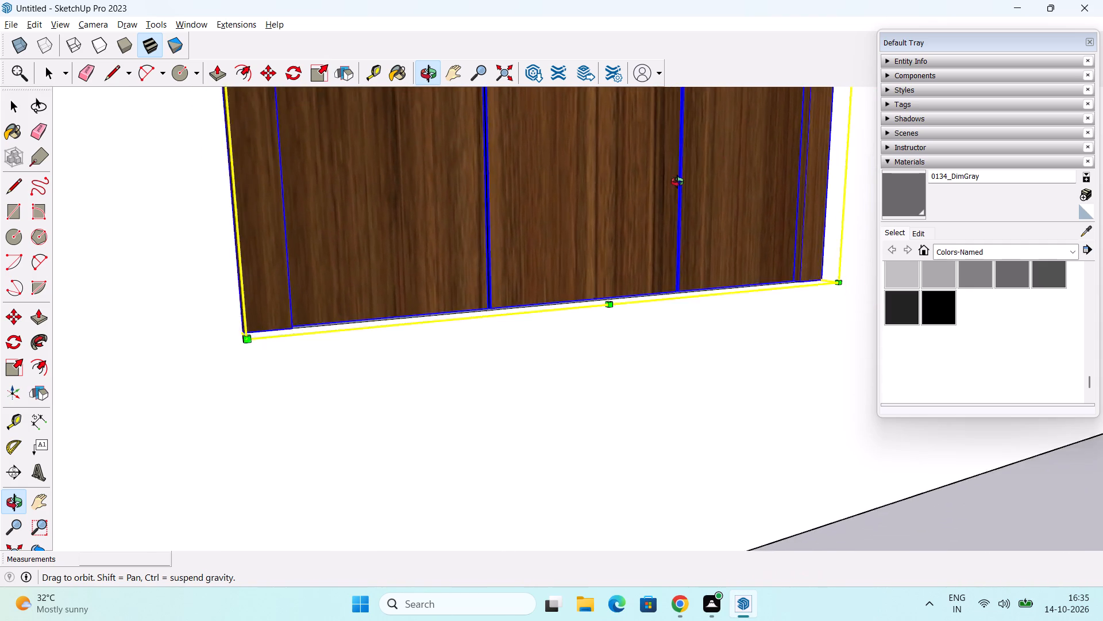
pyautogui.moveTo(677, 182); pyautogui.dragTo(586, 182, button='middle')
pyautogui.press('space')
pyautogui.click(587, 407)
# Move the Door+80x210 model by its handle-side bottom corner to the matching bottom corner of the first-floor balcony's door recess.
pyautogui.scroll(-3, 615, 393)
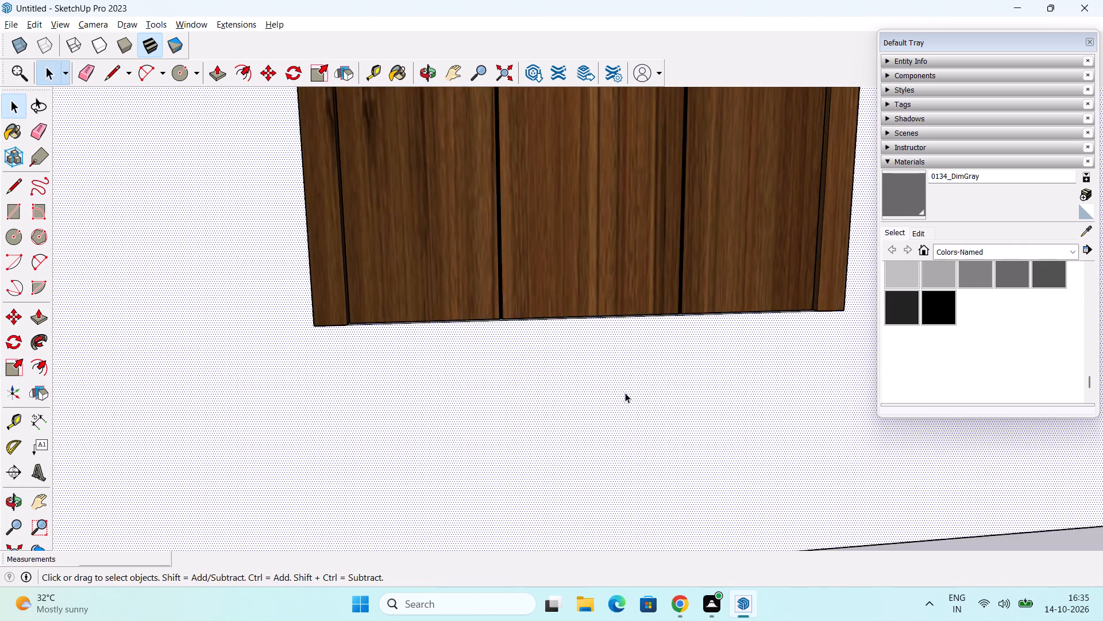
pyautogui.scroll(-3, 625, 393)
pyautogui.moveTo(728, 465); pyautogui.dragTo(601, 277, button='middle')
pyautogui.scroll(-7, 606, 277)
pyautogui.moveTo(711, 331); pyautogui.dragTo(470, 316, button='middle')
pyautogui.click(612, 319)
pyautogui.moveTo(710, 351); pyautogui.dragTo(570, 389, button='middle')
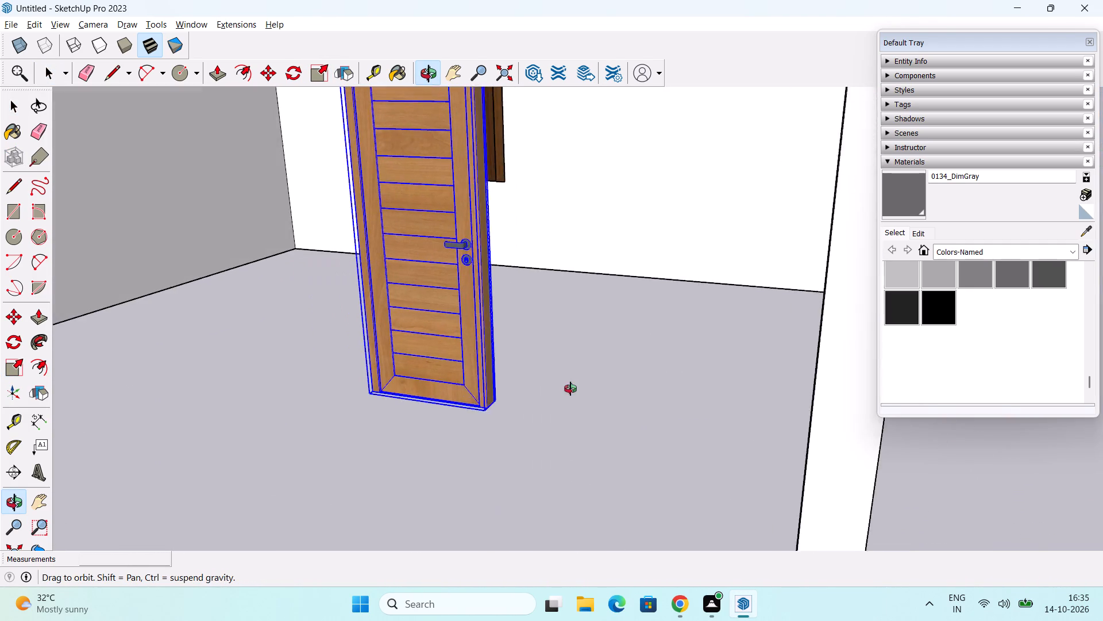
pyautogui.moveTo(570, 389); pyautogui.dragTo(545, 388, button='middle')
pyautogui.scroll(3, 508, 406)
pyautogui.moveTo(493, 415); pyautogui.dragTo(433, 421, button='middle')
pyautogui.moveTo(431, 421); pyautogui.dragTo(454, 420, button='middle')
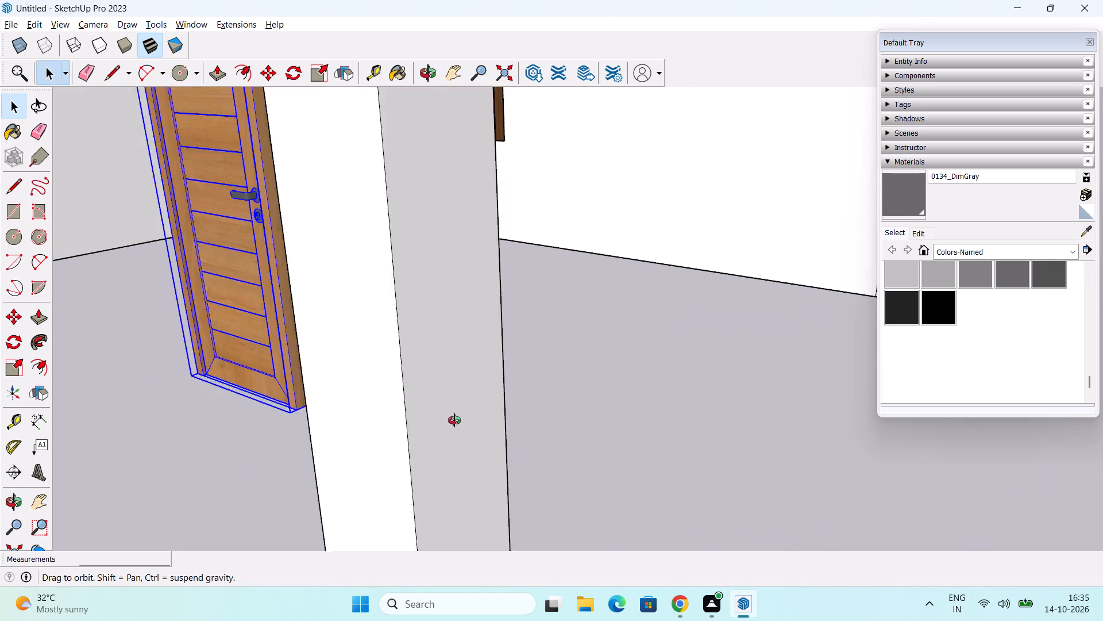
pyautogui.moveTo(454, 420); pyautogui.dragTo(472, 417, button='middle')
pyautogui.press('m')
pyautogui.scroll(2, 373, 413)
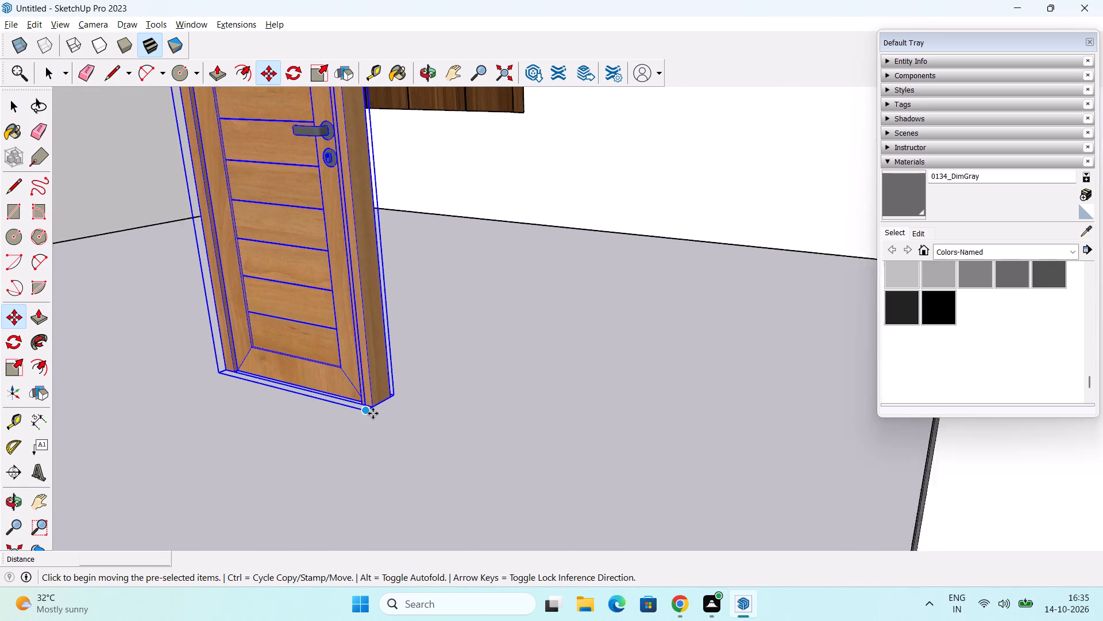
pyautogui.scroll(3, 373, 413)
pyautogui.click(373, 407)
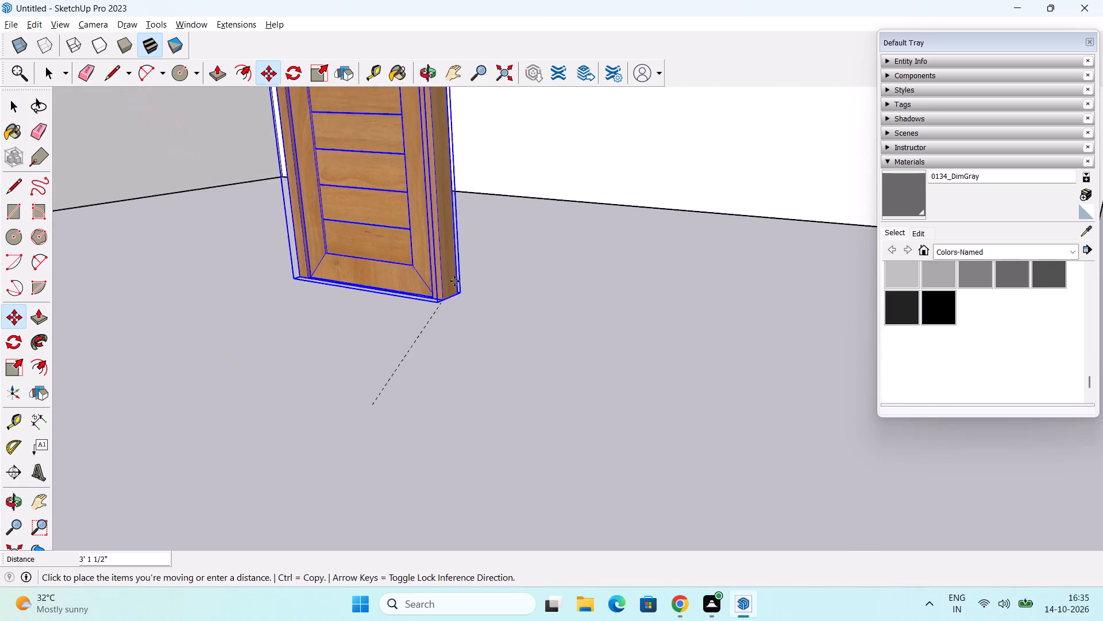
pyautogui.scroll(-2, 457, 275)
pyautogui.keyDown('shift'); pyautogui.moveTo(468, 271); pyautogui.dragTo(470, 481, button='middle'); pyautogui.keyUp('shift')
pyautogui.scroll(-4, 604, 330)
pyautogui.moveTo(604, 330); pyautogui.dragTo(591, 496, button='middle')
pyautogui.moveTo(606, 404); pyautogui.dragTo(581, 515, button='middle')
pyautogui.moveTo(518, 334); pyautogui.dragTo(673, 346, button='middle')
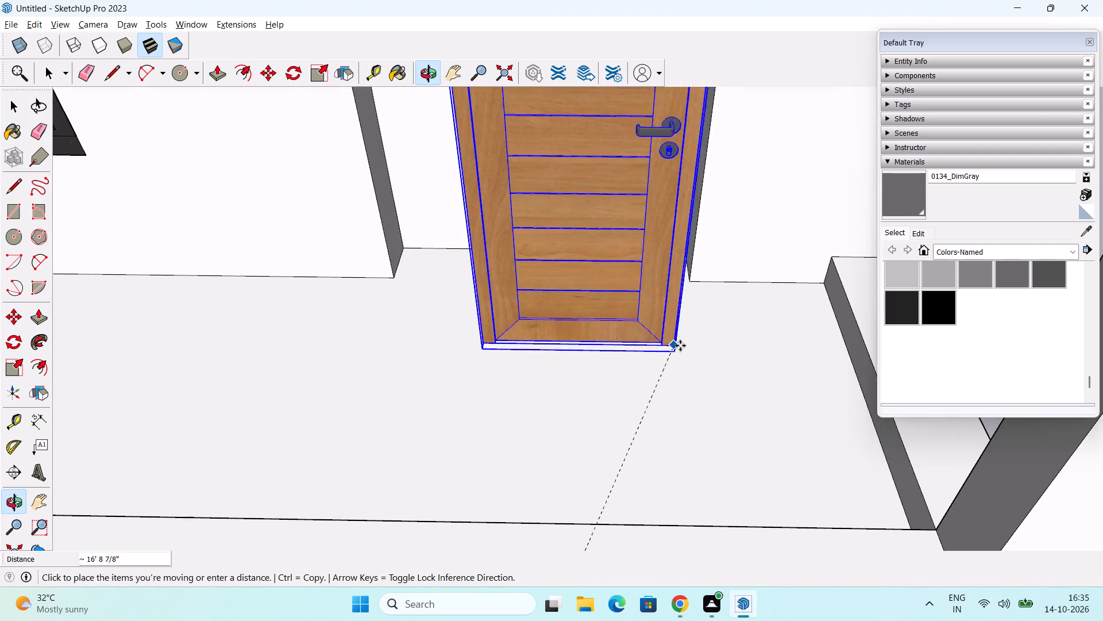
pyautogui.scroll(6, 699, 329)
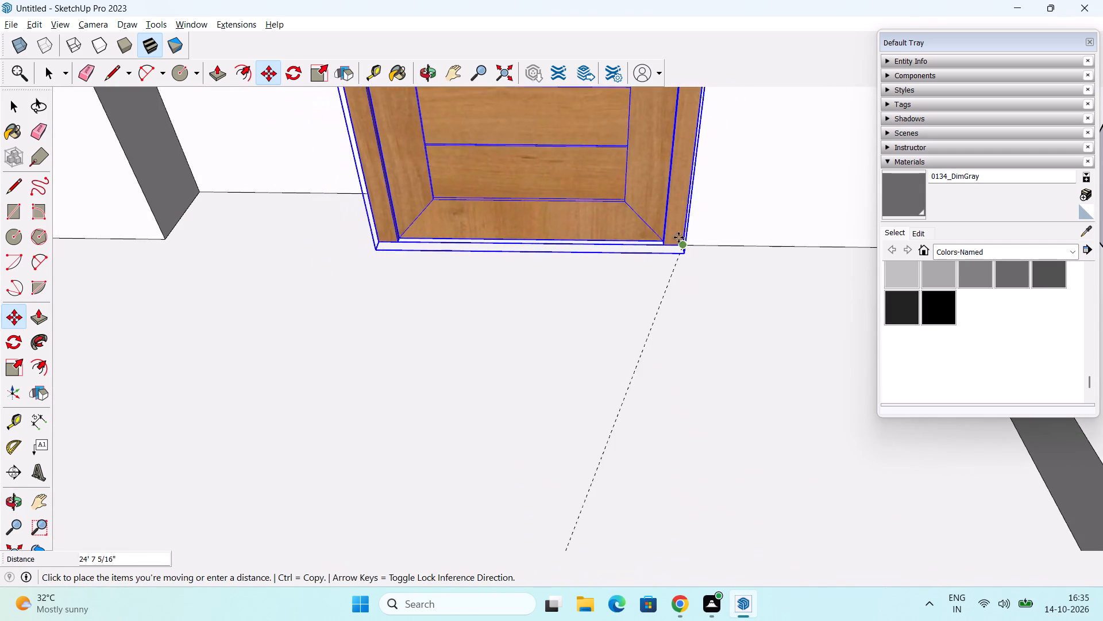
pyautogui.click(688, 248)
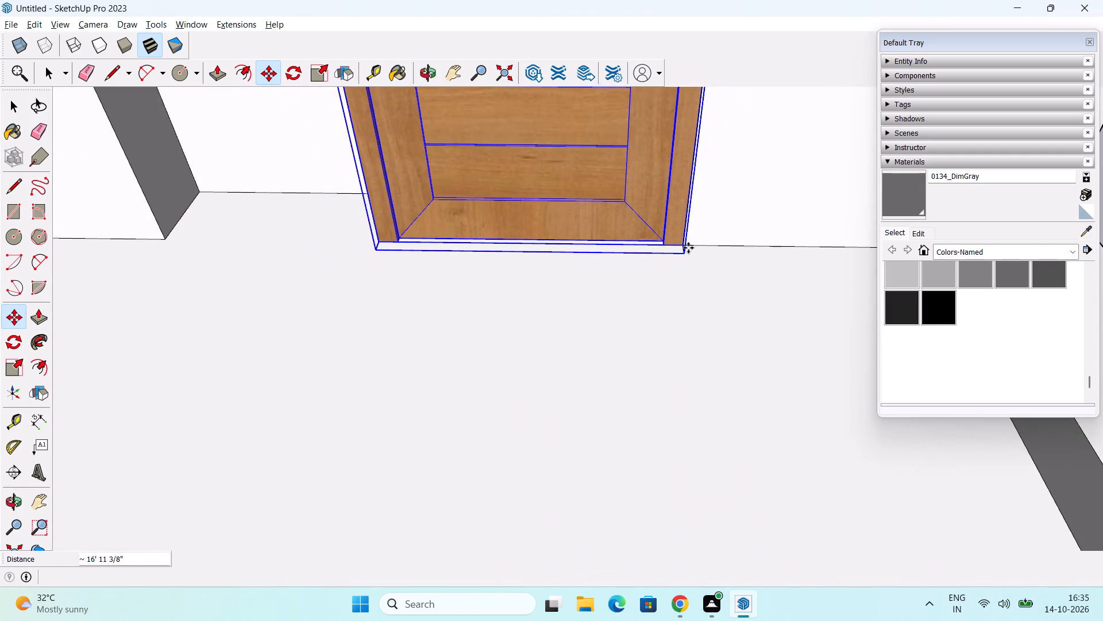
# Scale the balcony door's width by about 1.71 out to the opposite side of its recess.
pyautogui.scroll(-3, 584, 258)
pyautogui.keyDown('shift'); pyautogui.moveTo(581, 277); pyautogui.dragTo(566, 494, button='middle'); pyautogui.keyUp('shift')
pyautogui.moveTo(566, 494); pyautogui.dragTo(568, 378, button='middle')
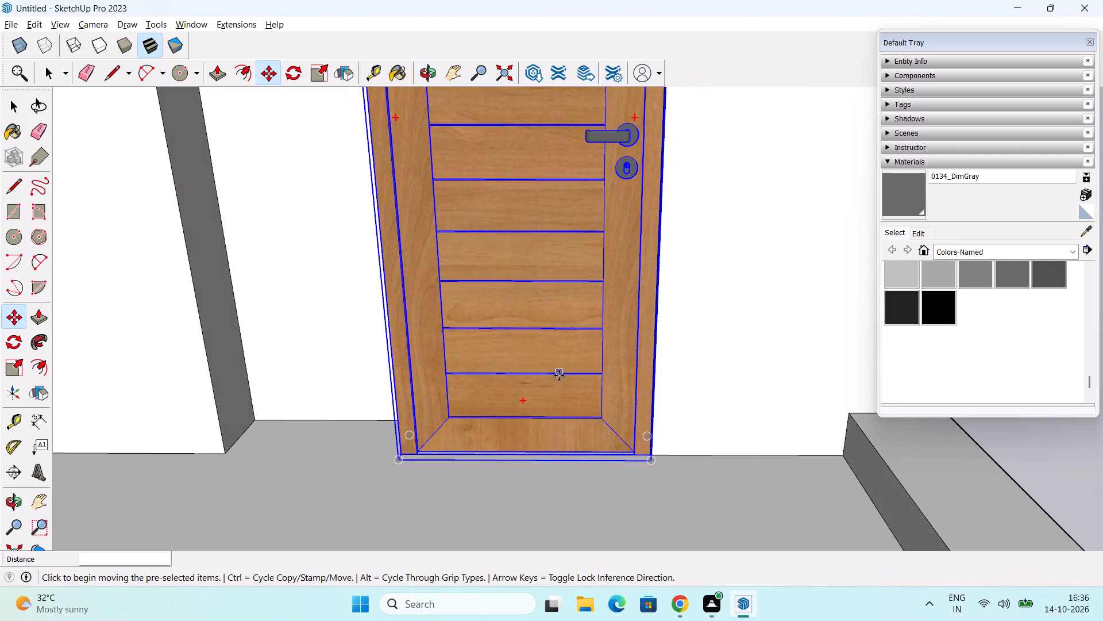
pyautogui.scroll(-2, 559, 375)
pyautogui.middleClick(560, 375)
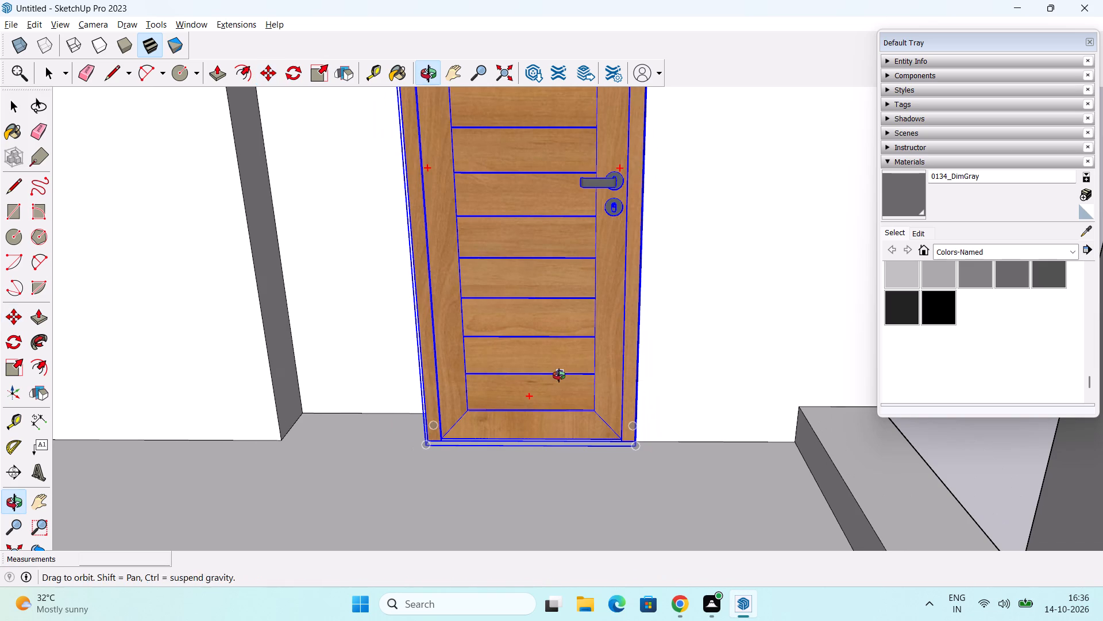
pyautogui.middleClick(560, 375)
pyautogui.moveTo(588, 374); pyautogui.dragTo(543, 367, button='middle')
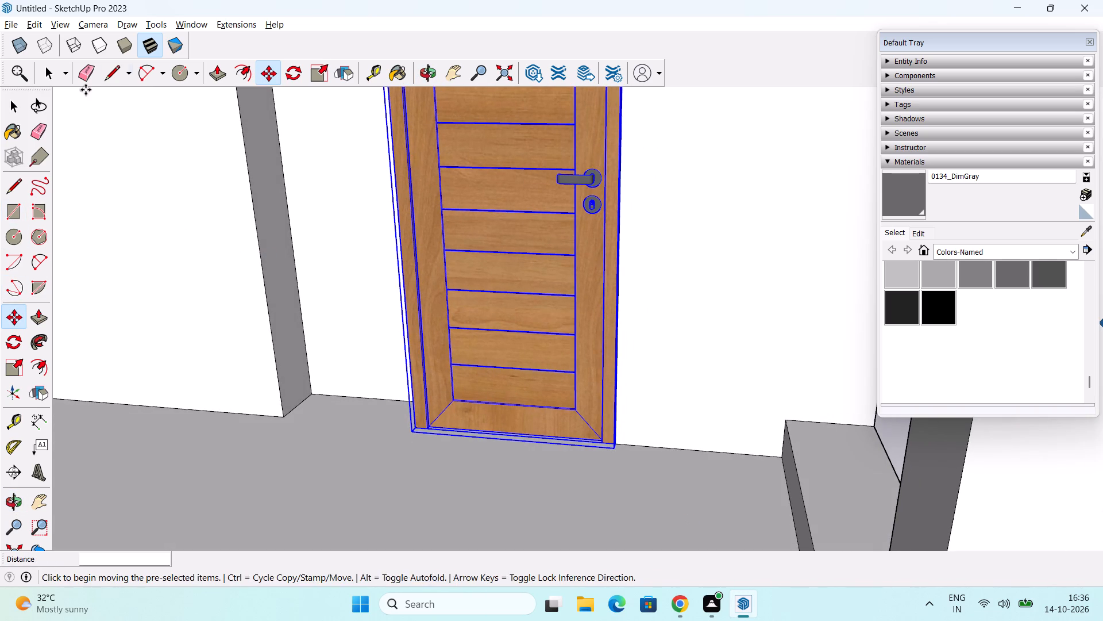
pyautogui.press('space')
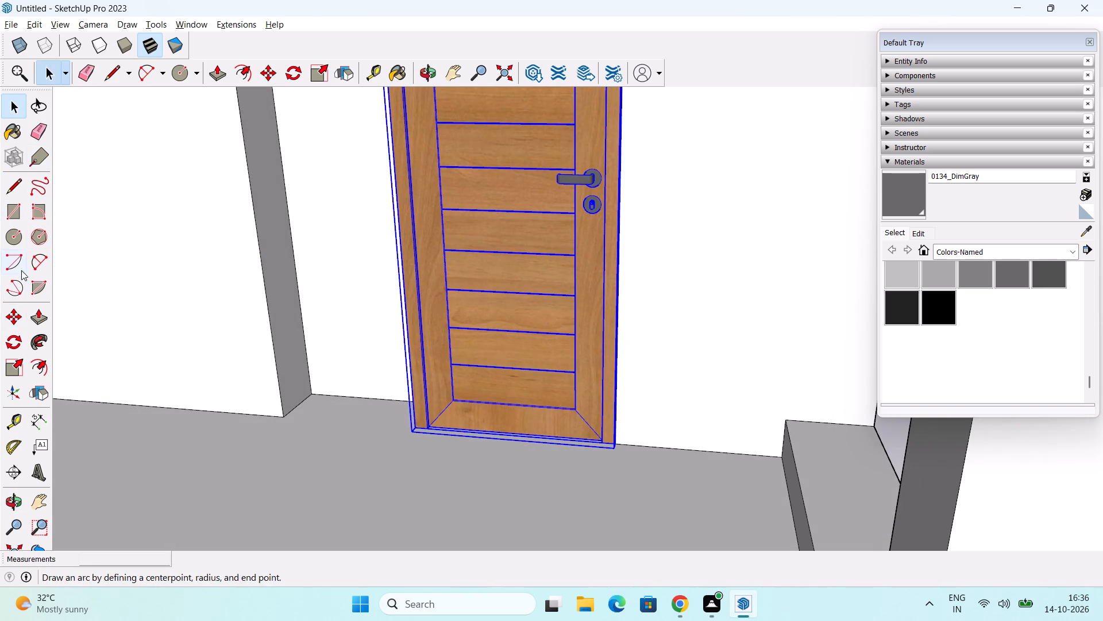
pyautogui.click(19, 370)
pyautogui.moveTo(176, 341); pyautogui.dragTo(227, 342, button='middle')
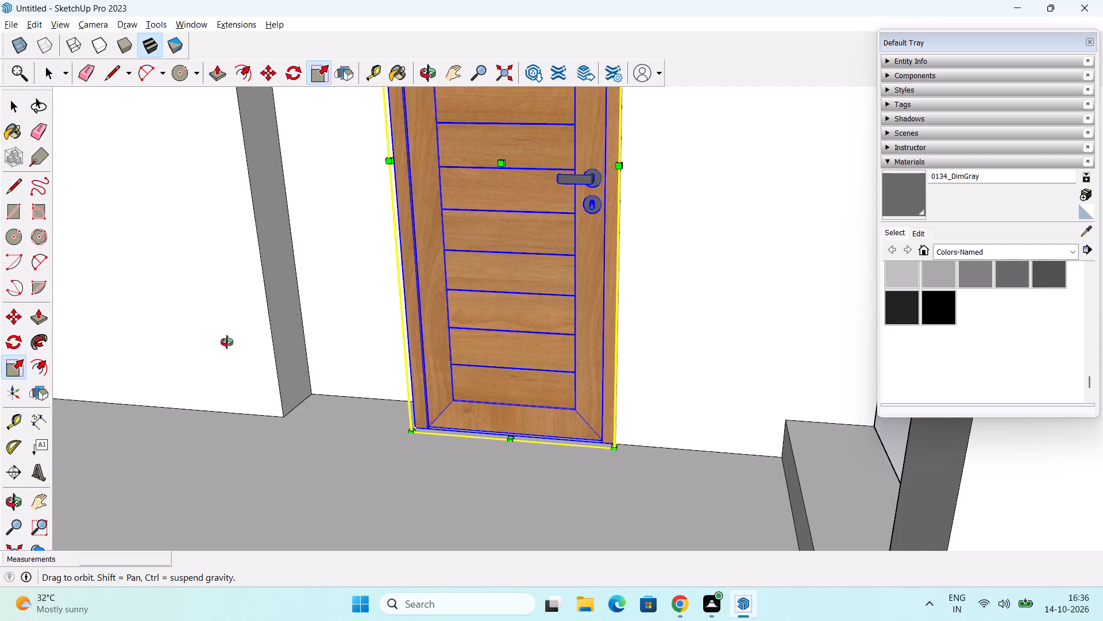
pyautogui.moveTo(227, 342); pyautogui.dragTo(399, 360, button='middle')
pyautogui.moveTo(642, 183); pyautogui.dragTo(502, 214)
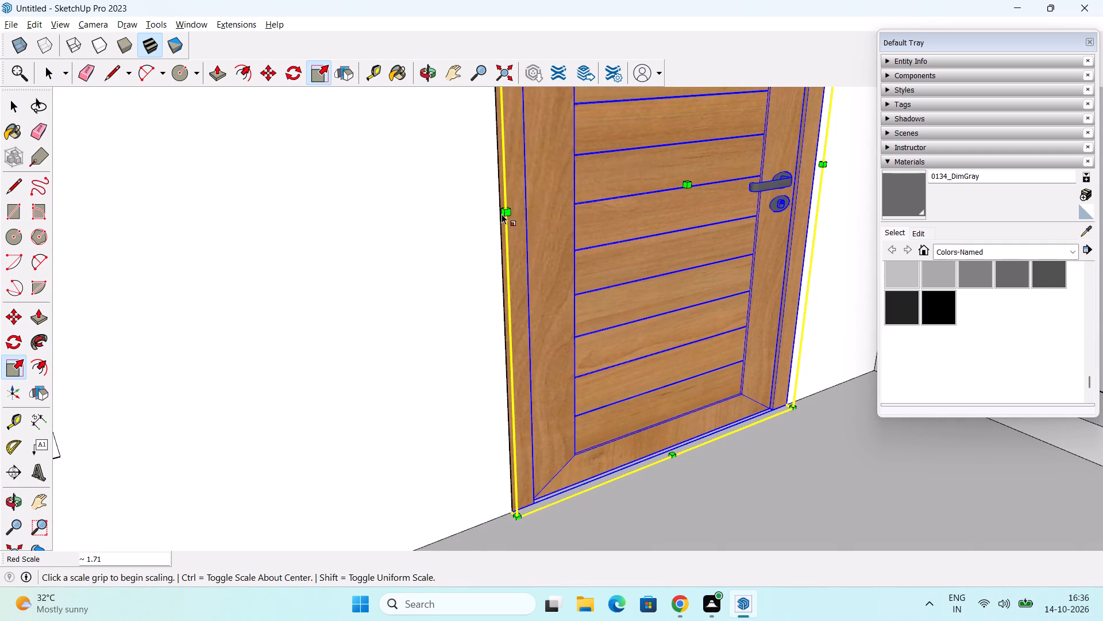
# Scale the balcony door's height up to the top edge of its recess and deselect it.
pyautogui.scroll(-2, 618, 239)
pyautogui.moveTo(685, 323); pyautogui.dragTo(551, 221, button='middle')
pyautogui.moveTo(566, 217); pyautogui.dragTo(543, 438, button='middle')
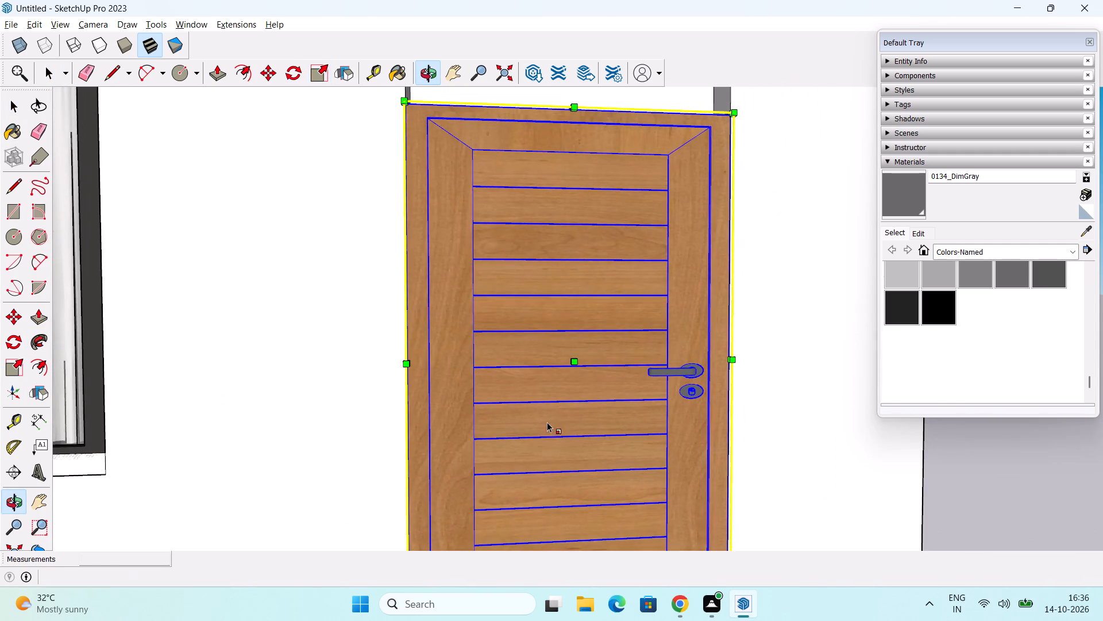
pyautogui.keyDown('shift'); pyautogui.moveTo(604, 187); pyautogui.dragTo(580, 347, button='middle'); pyautogui.keyUp('shift')
pyautogui.moveTo(578, 274); pyautogui.dragTo(520, 442, button='middle')
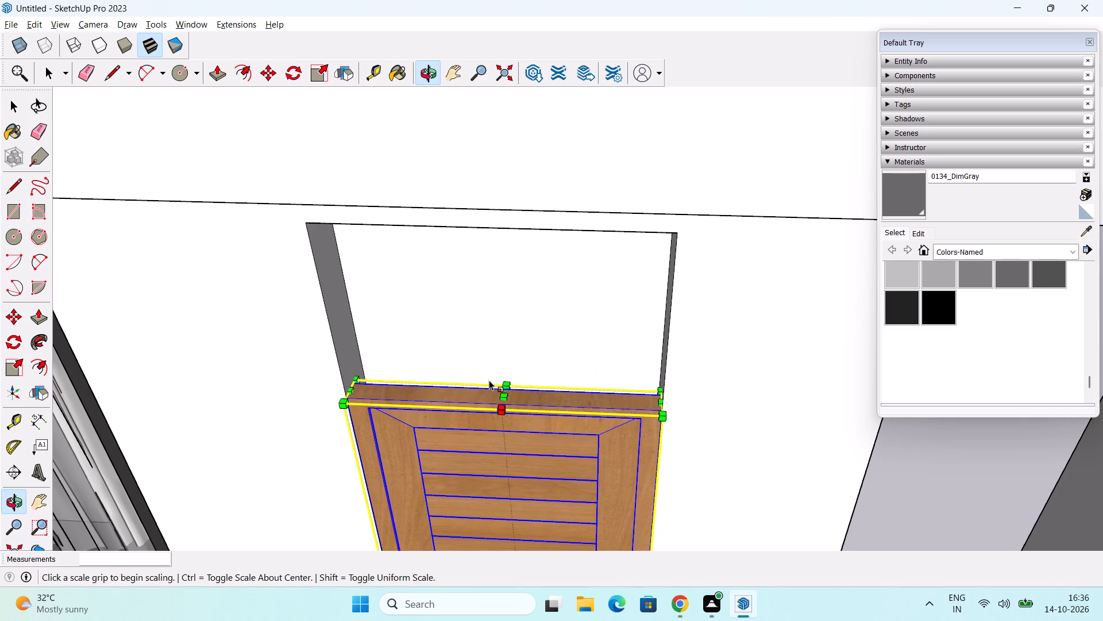
pyautogui.moveTo(504, 394); pyautogui.dragTo(514, 241)
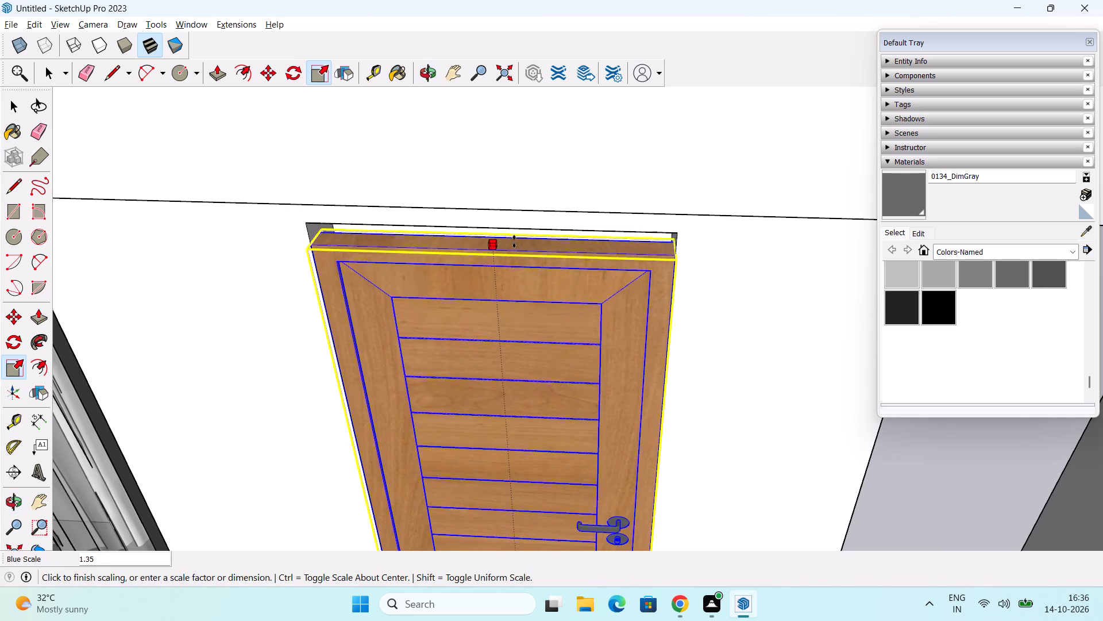
pyautogui.moveTo(514, 241); pyautogui.dragTo(521, 229)
pyautogui.scroll(-3, 535, 234)
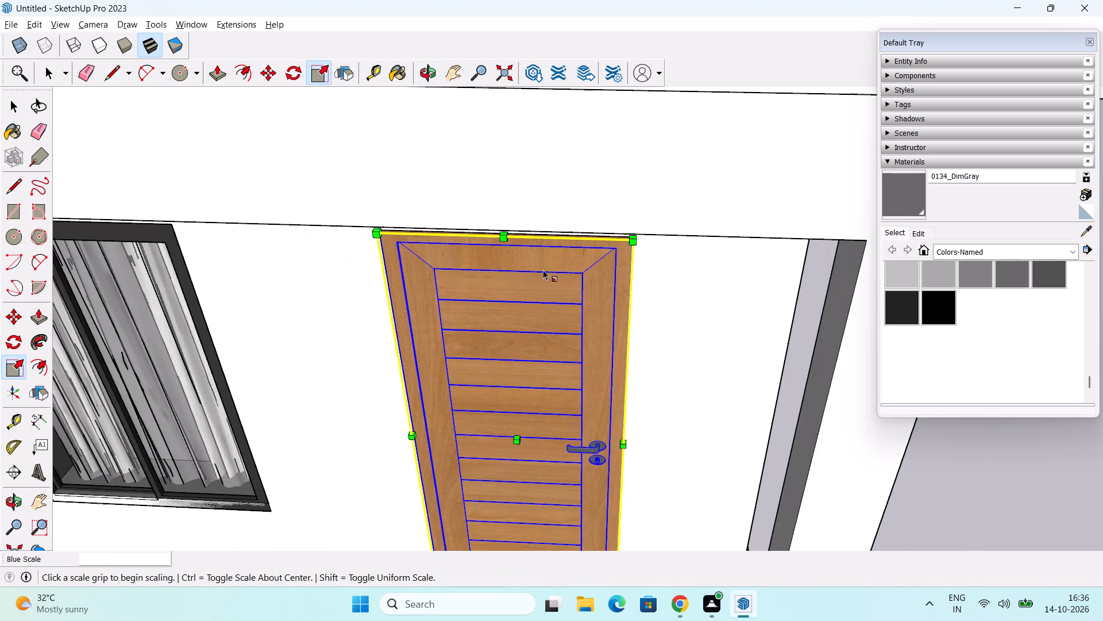
pyautogui.scroll(-7, 543, 270)
pyautogui.moveTo(567, 419); pyautogui.dragTo(541, 308, button='middle')
pyautogui.click(731, 401)
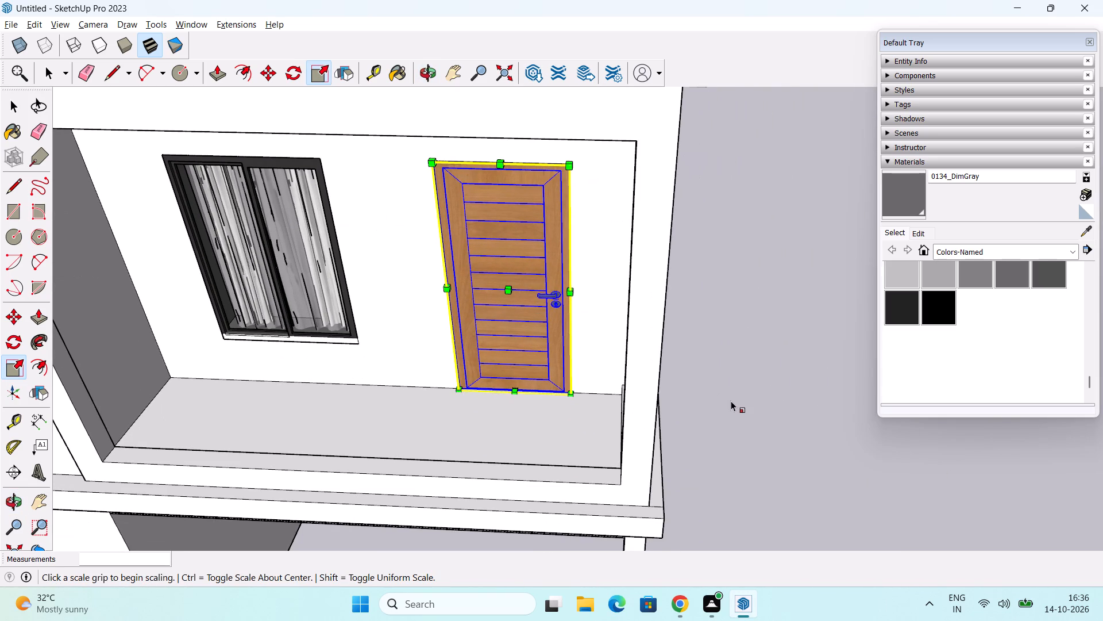
pyautogui.press('space')
pyautogui.click(526, 442)
# Examine the doors fitted on the house elevation, selecting the balcony door for a closer look.
pyautogui.scroll(-2, 593, 430)
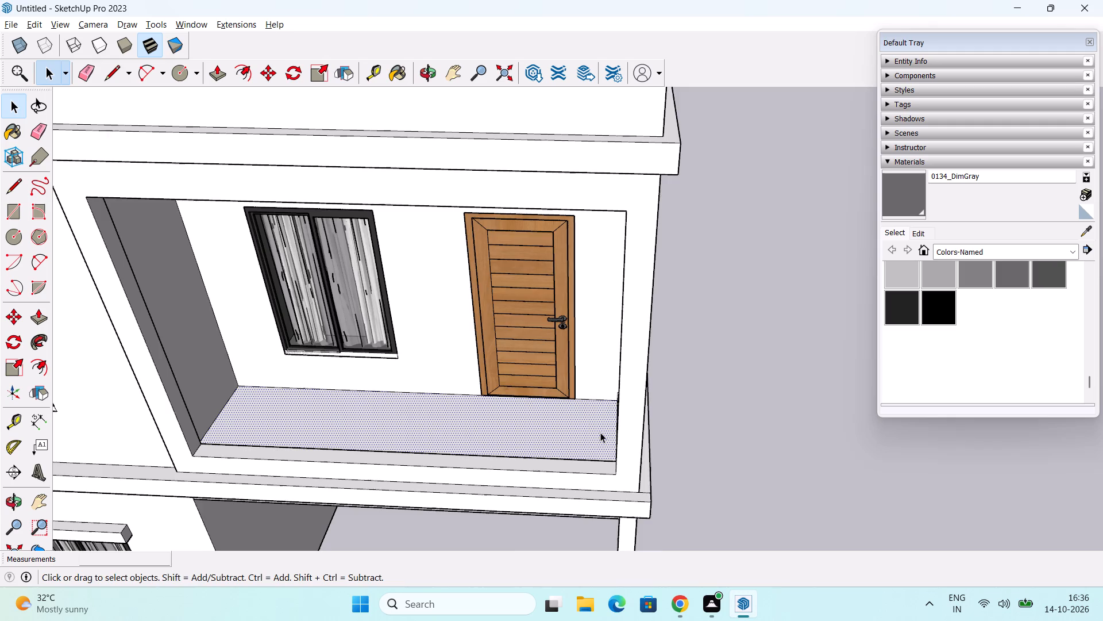
pyautogui.moveTo(600, 430); pyautogui.dragTo(553, 281, button='middle')
pyautogui.scroll(-15, 554, 274)
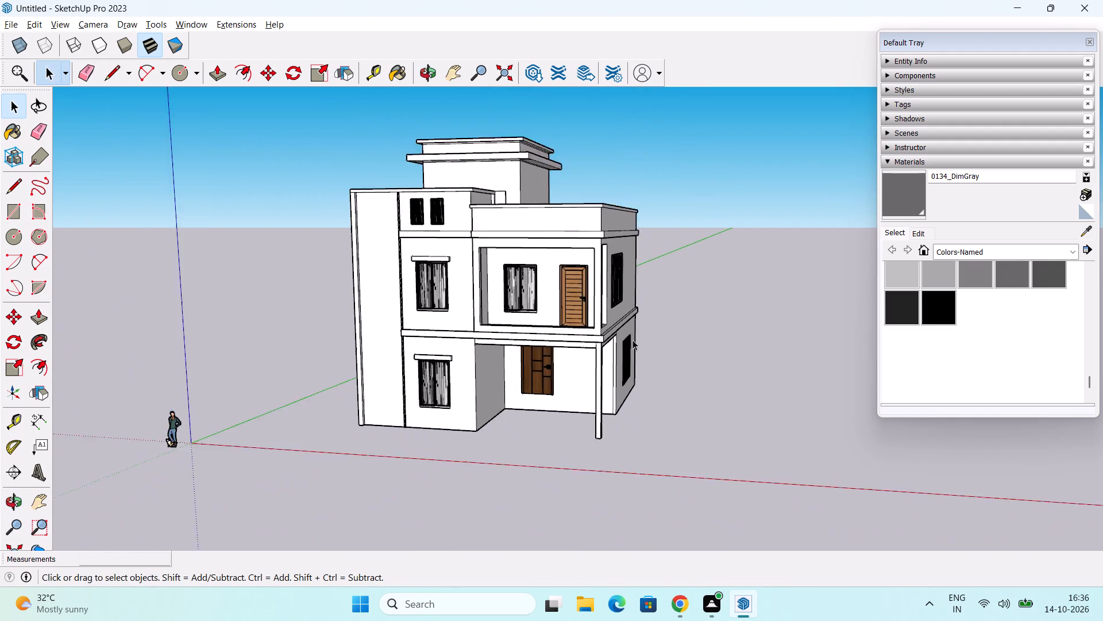
pyautogui.scroll(-2, 633, 340)
pyautogui.moveTo(574, 365); pyautogui.dragTo(593, 417, button='middle')
pyautogui.scroll(4, 576, 320)
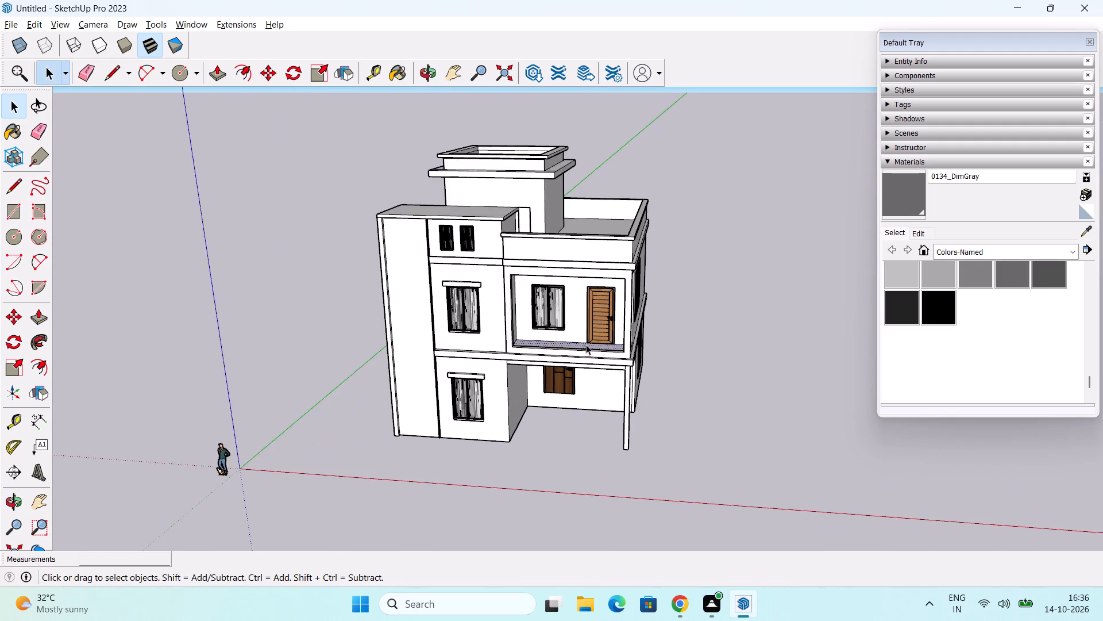
pyautogui.scroll(1, 586, 344)
pyautogui.keyDown('shift'); pyautogui.moveTo(610, 339); pyautogui.dragTo(549, 406, button='middle'); pyautogui.keyUp('shift')
pyautogui.scroll(7, 547, 399)
pyautogui.click(551, 371)
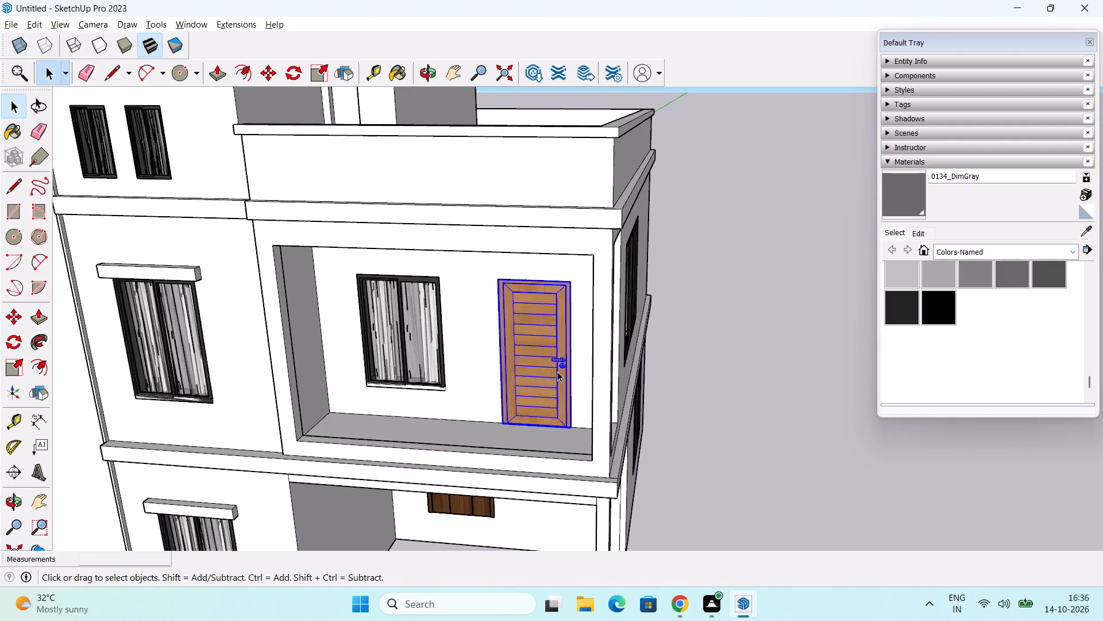
pyautogui.moveTo(550, 369); pyautogui.dragTo(509, 364, button='middle')
pyautogui.moveTo(519, 365); pyautogui.dragTo(518, 380, button='middle')
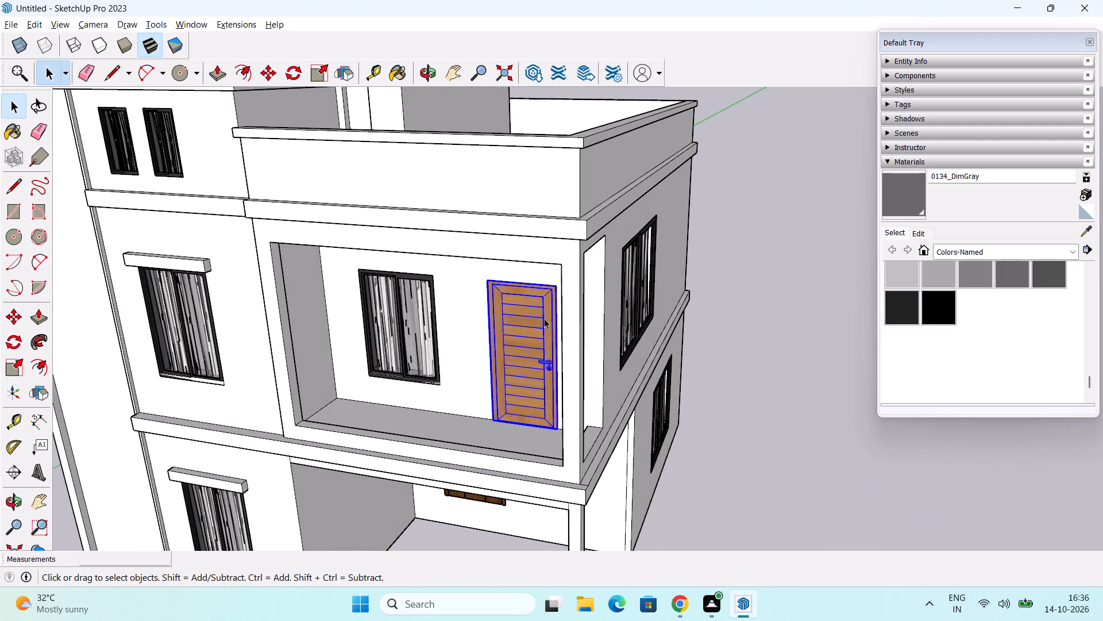
# Copy the balcony door by its handle-side top corner to the matching top corner of the roof terrace stair-room's door recess.
pyautogui.press('m')
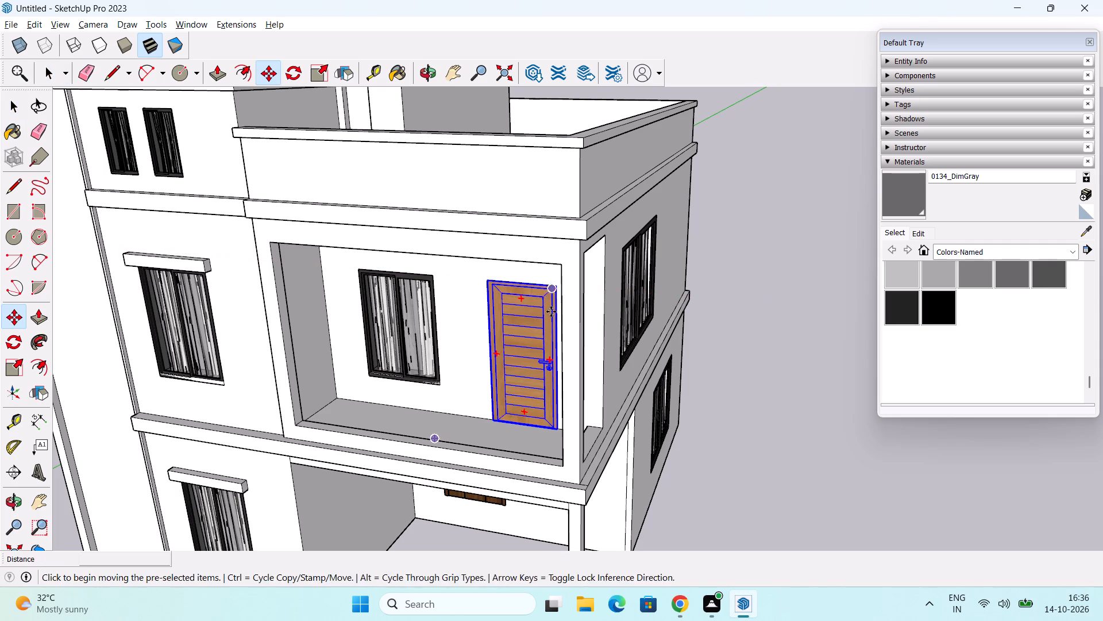
pyautogui.moveTo(551, 316); pyautogui.dragTo(659, 327, button='middle')
pyautogui.scroll(8, 655, 327)
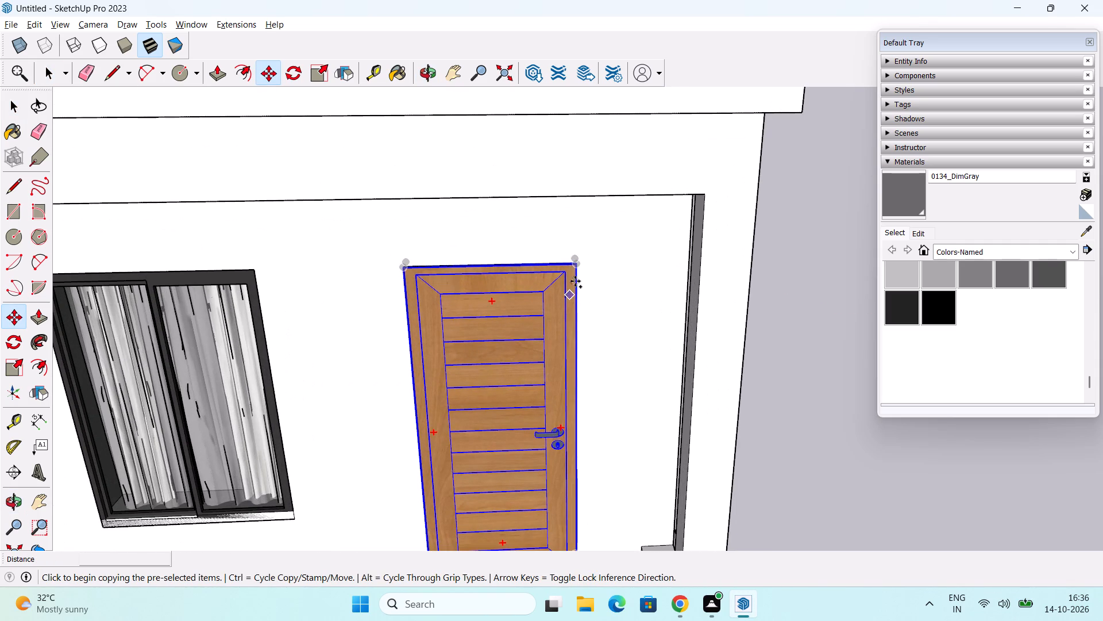
pyautogui.click(576, 264)
pyautogui.scroll(-2, 422, 123)
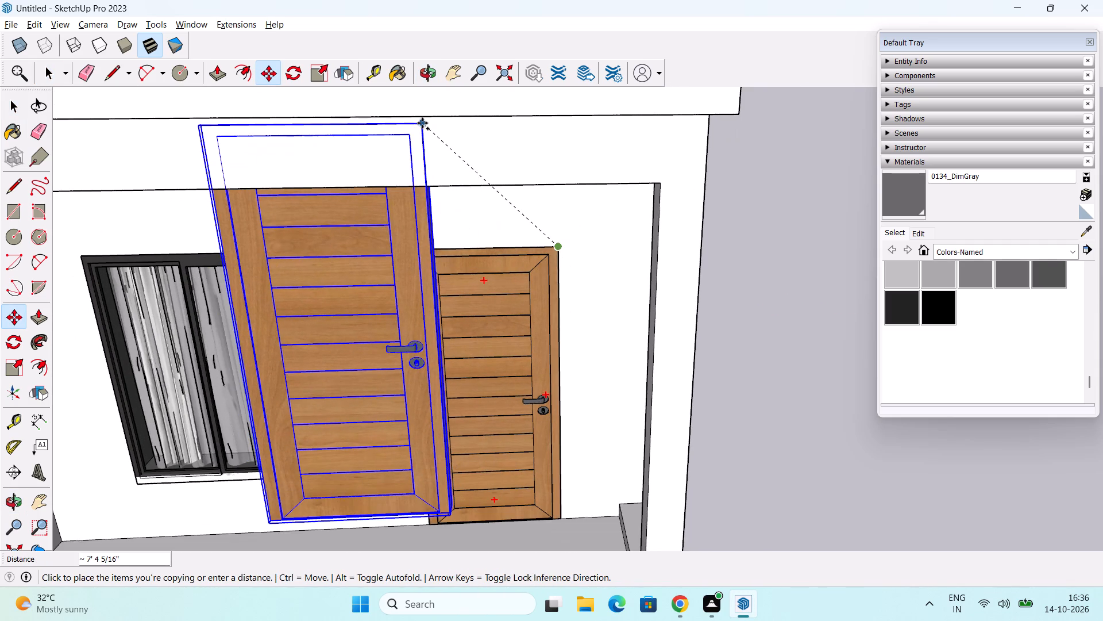
pyautogui.keyDown('shift'); pyautogui.moveTo(422, 123); pyautogui.dragTo(566, 484, button='middle'); pyautogui.keyUp('shift')
pyautogui.scroll(-3, 407, 254)
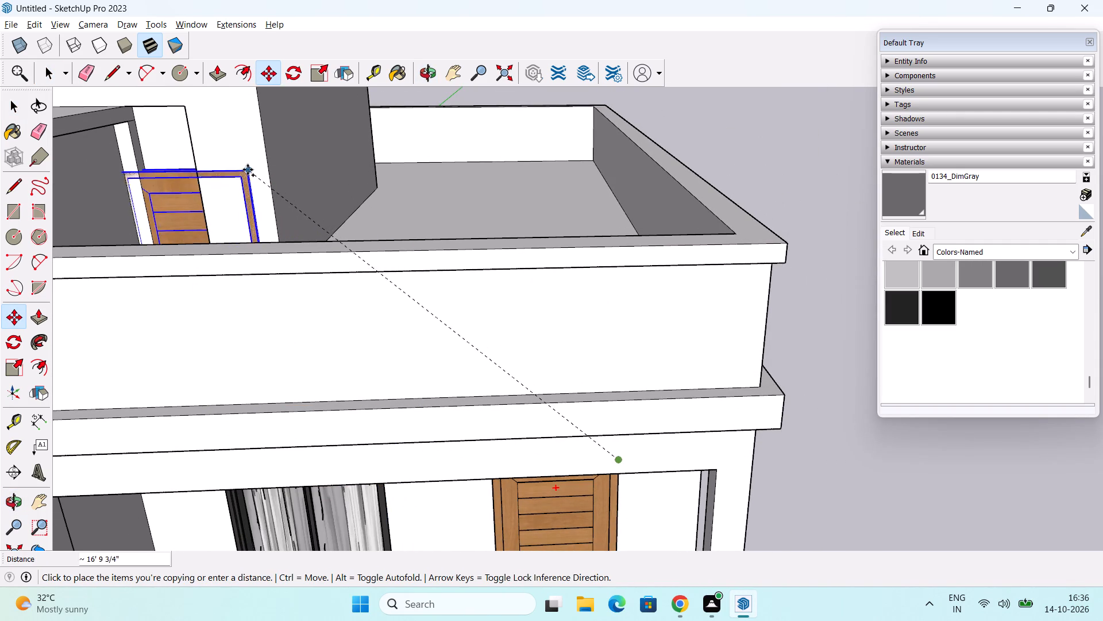
pyautogui.keyDown('shift'); pyautogui.moveTo(246, 169); pyautogui.dragTo(433, 329, button='middle'); pyautogui.keyUp('shift')
pyautogui.scroll(8, 365, 287)
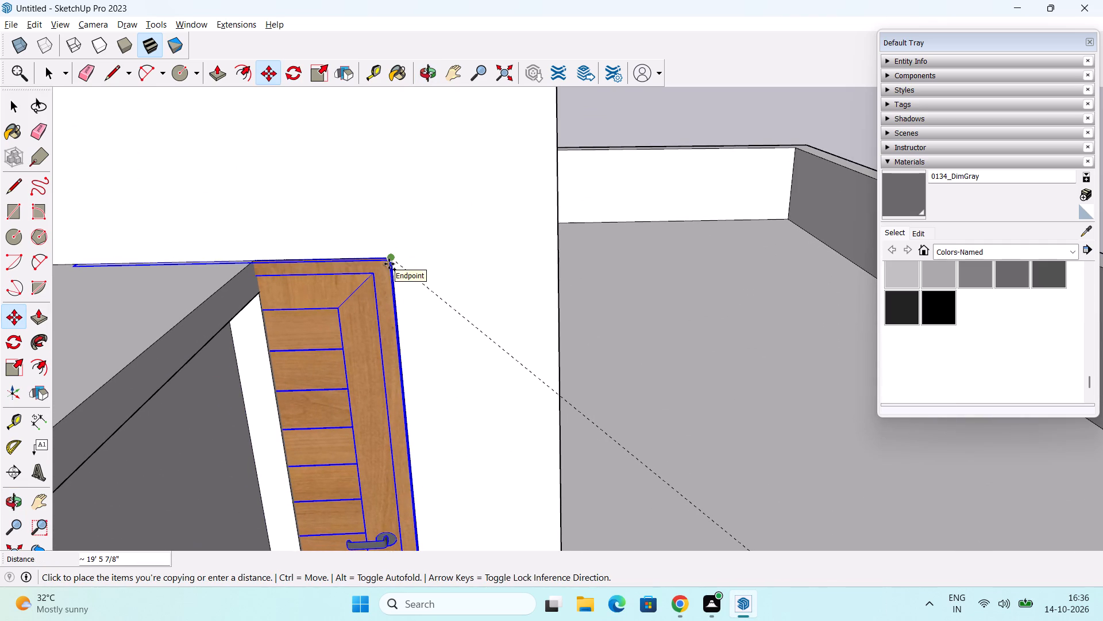
pyautogui.click(389, 264)
# Scale the copied door's width by about 0.45 to the side of the stair-room door recess.
pyautogui.moveTo(376, 305); pyautogui.dragTo(213, 338, button='middle')
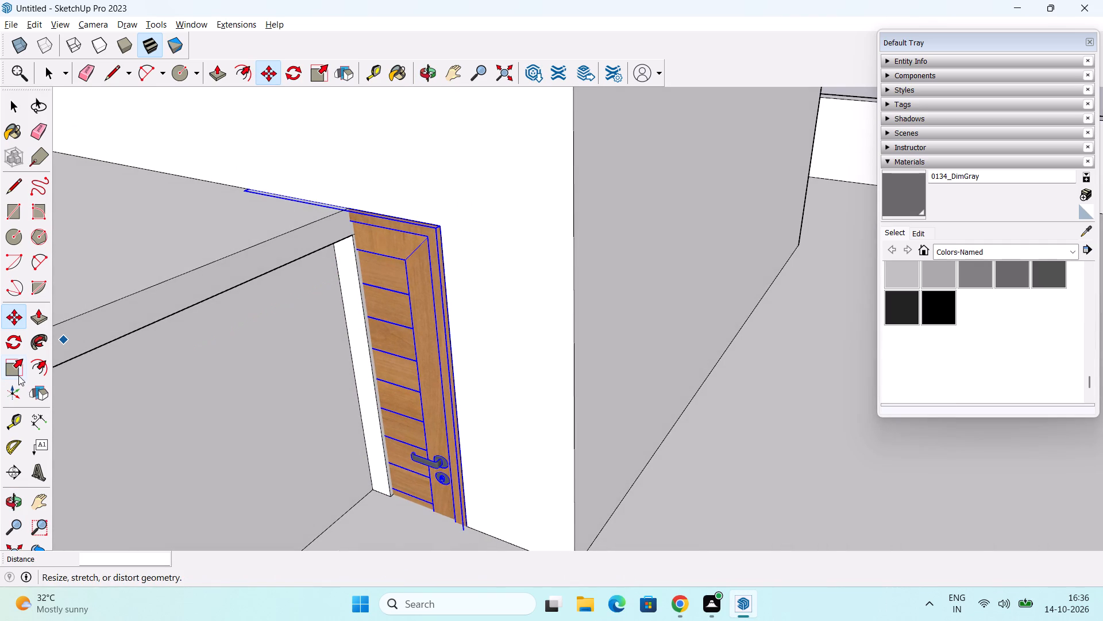
pyautogui.click(18, 375)
pyautogui.moveTo(390, 390); pyautogui.dragTo(412, 330, button='middle')
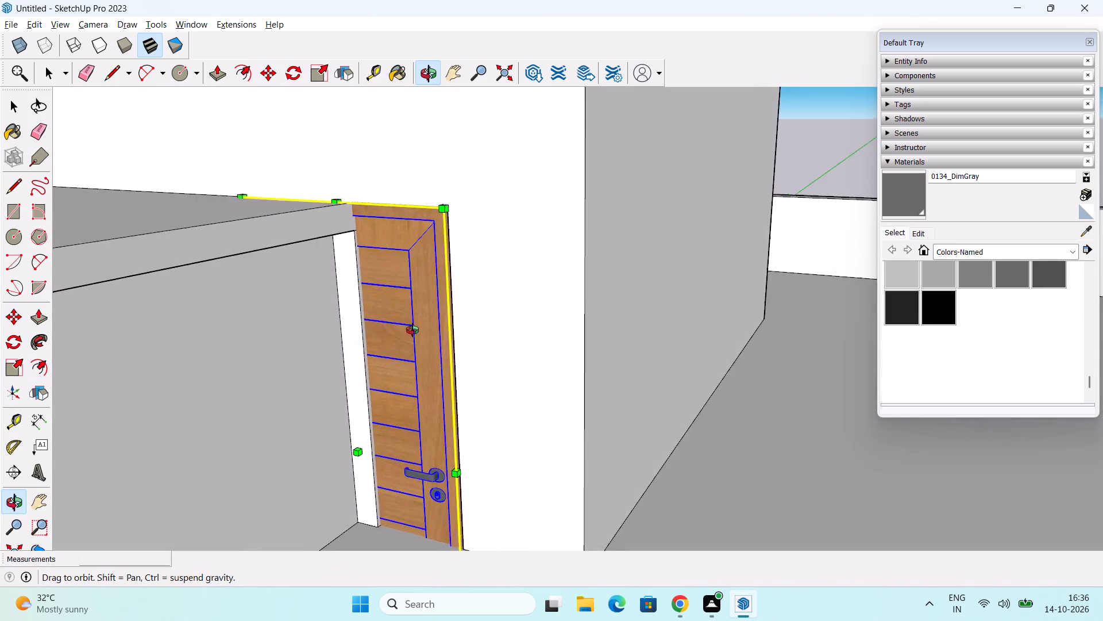
pyautogui.moveTo(412, 330); pyautogui.dragTo(345, 378, button='middle')
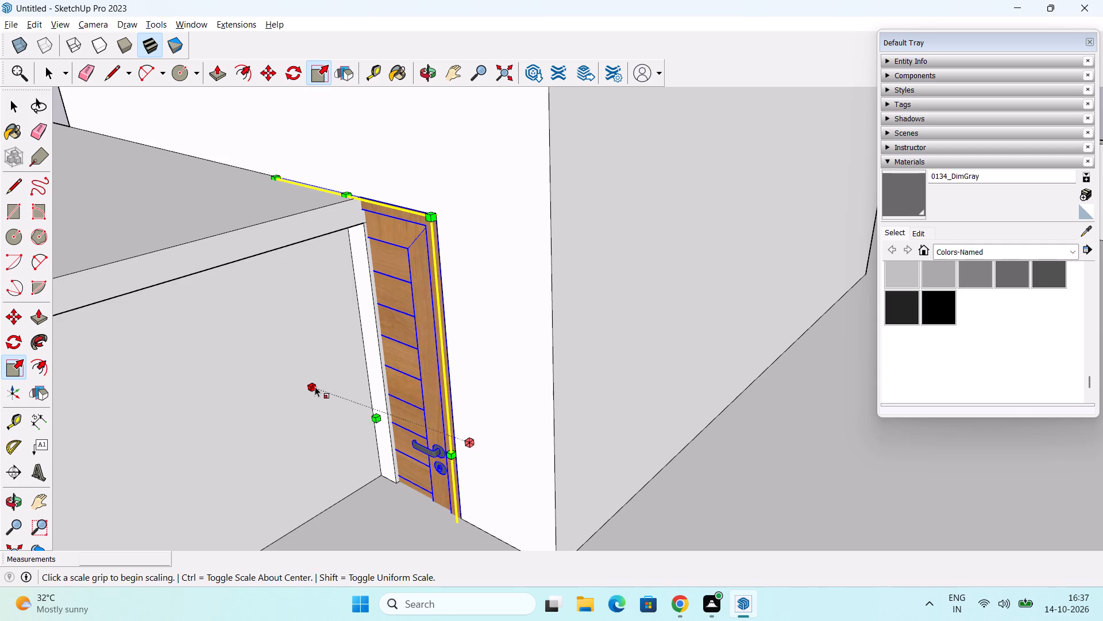
pyautogui.moveTo(319, 385); pyautogui.dragTo(363, 401)
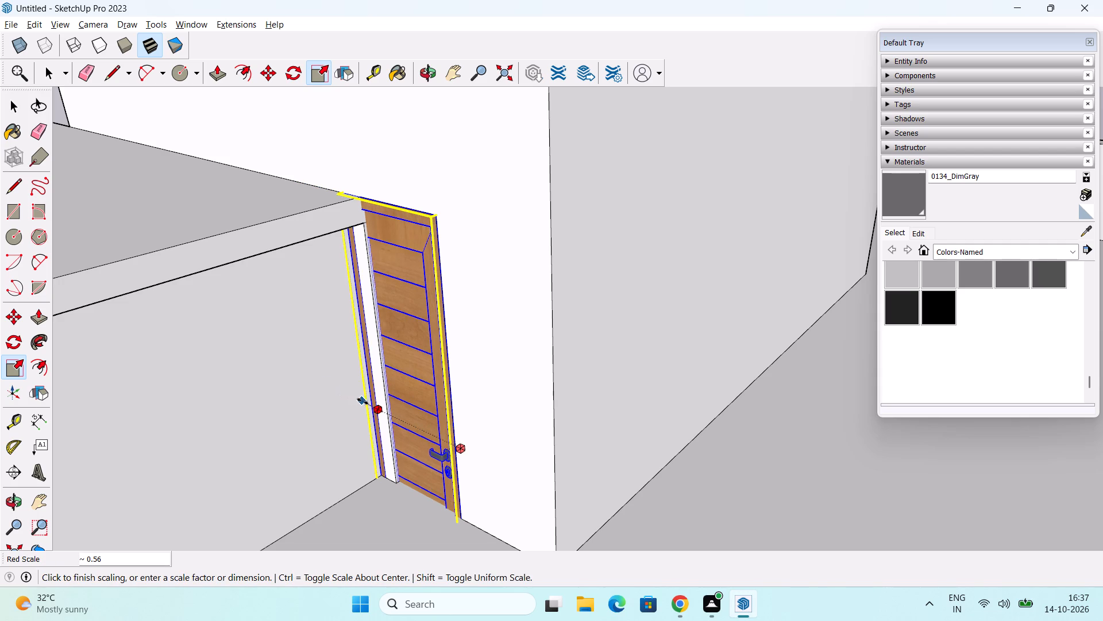
pyautogui.moveTo(363, 401); pyautogui.dragTo(395, 416)
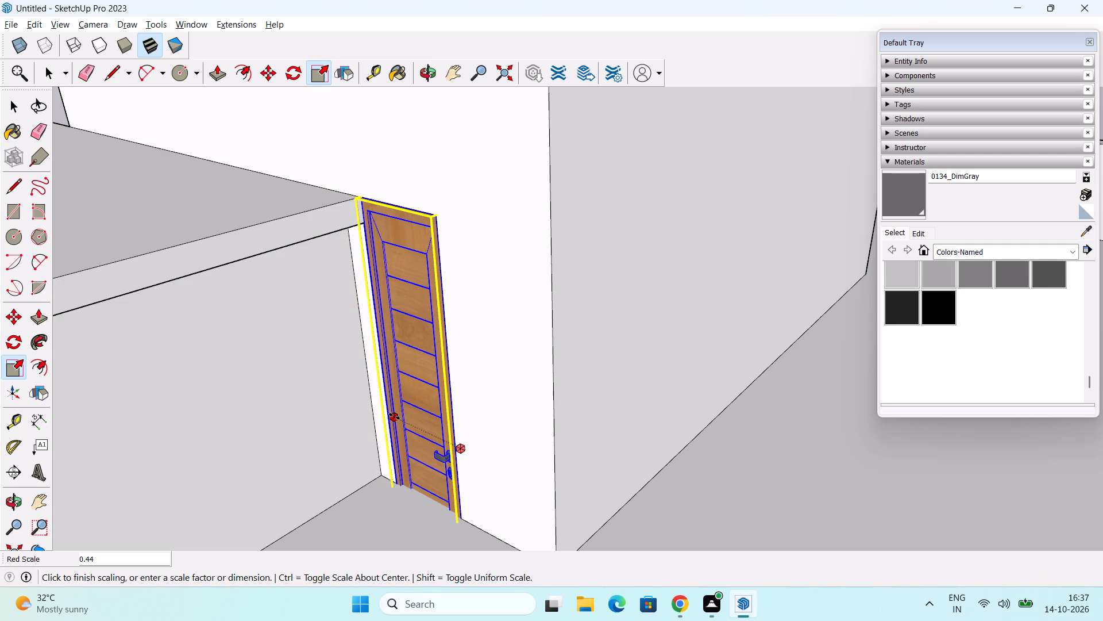
pyautogui.moveTo(395, 416); pyautogui.dragTo(387, 408)
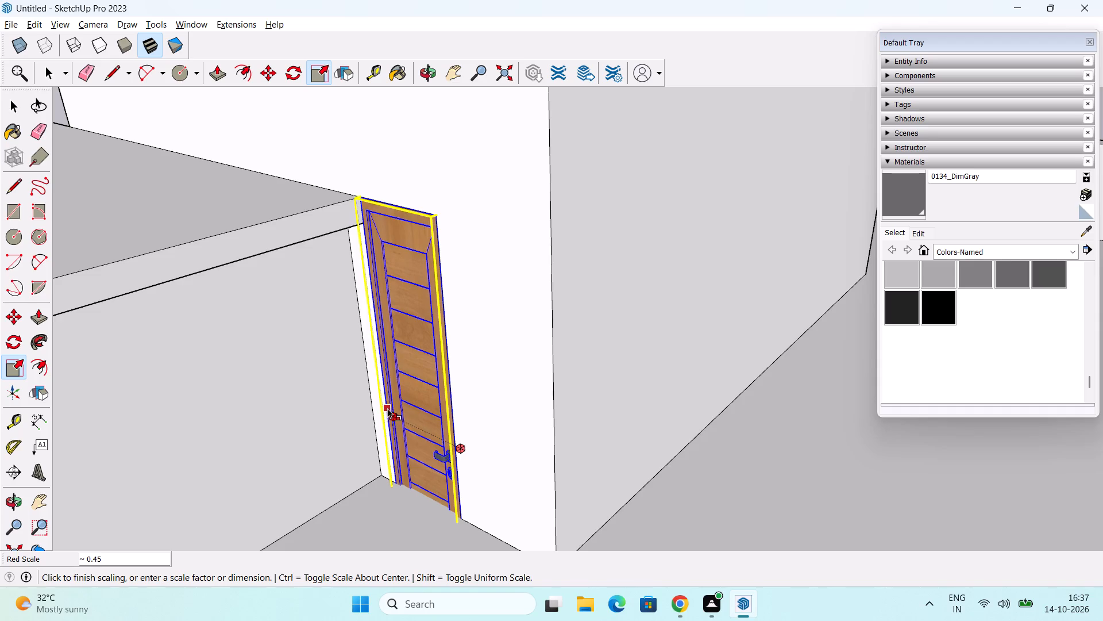
# Scale the stair-room door's height by about 0.67, bringing its bottom up to the terrace floor, and deselect it.
pyautogui.moveTo(438, 449); pyautogui.dragTo(450, 408, button='middle')
pyautogui.moveTo(423, 485); pyautogui.dragTo(450, 433, button='middle')
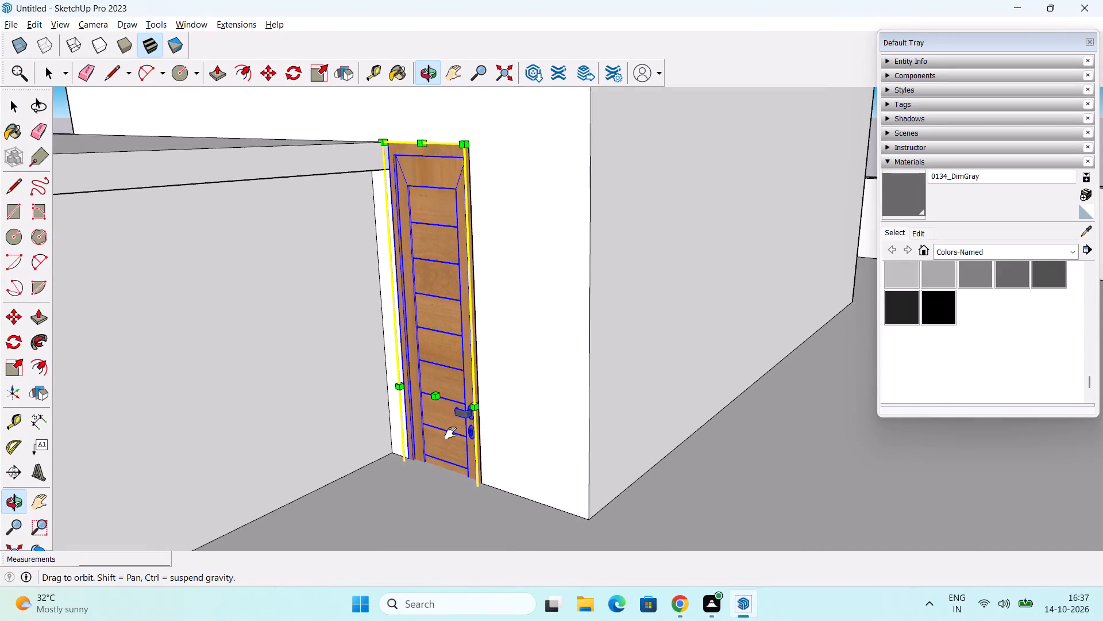
pyautogui.moveTo(450, 433); pyautogui.dragTo(454, 423, button='middle')
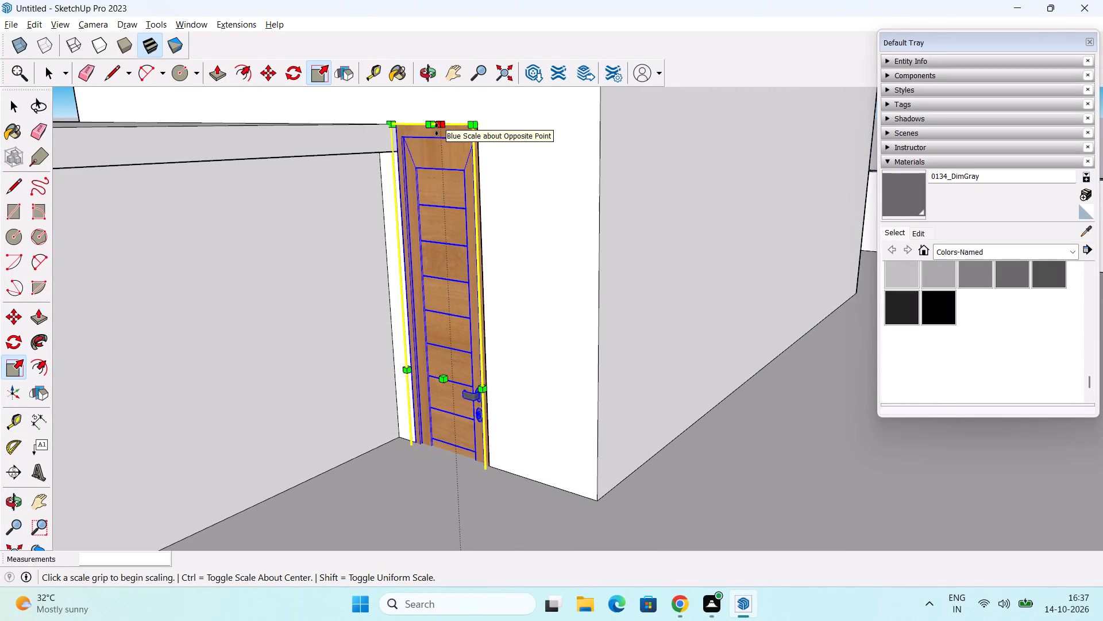
pyautogui.moveTo(437, 129); pyautogui.dragTo(470, 49, button='middle')
pyautogui.middleClick(470, 49)
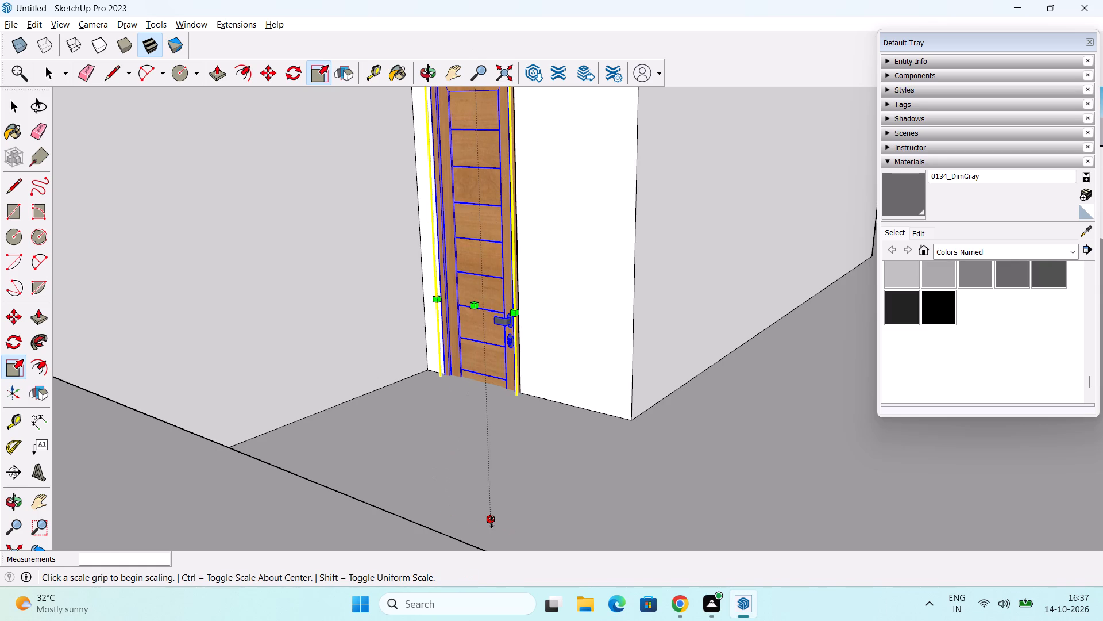
pyautogui.moveTo(492, 522); pyautogui.dragTo(499, 386)
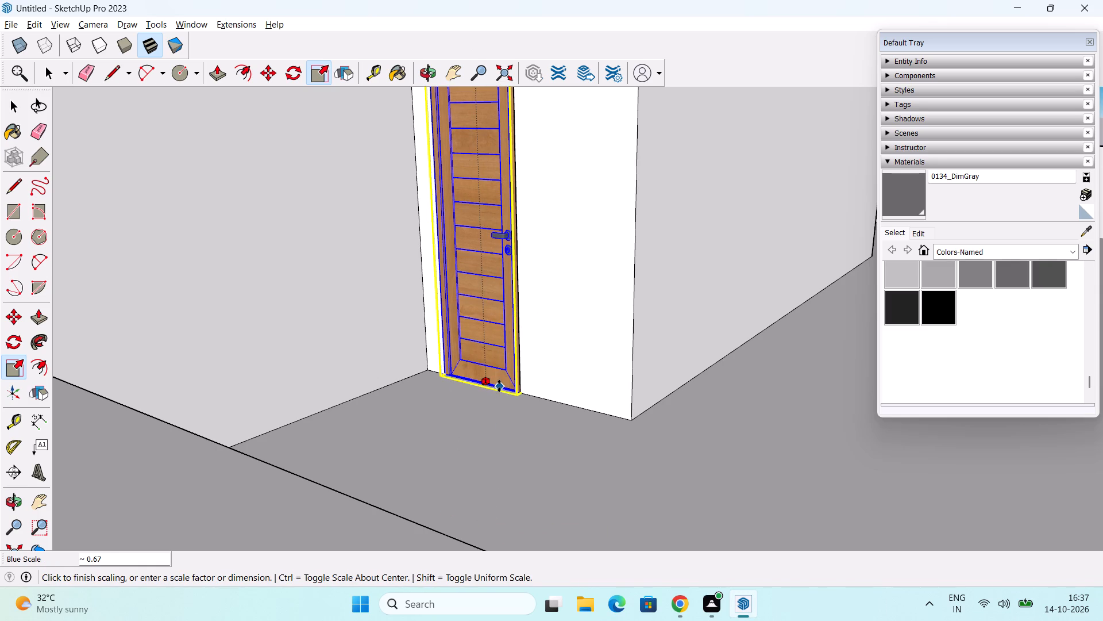
pyautogui.moveTo(499, 386); pyautogui.dragTo(515, 390)
pyautogui.moveTo(515, 390); pyautogui.dragTo(520, 392)
pyautogui.scroll(-5, 526, 392)
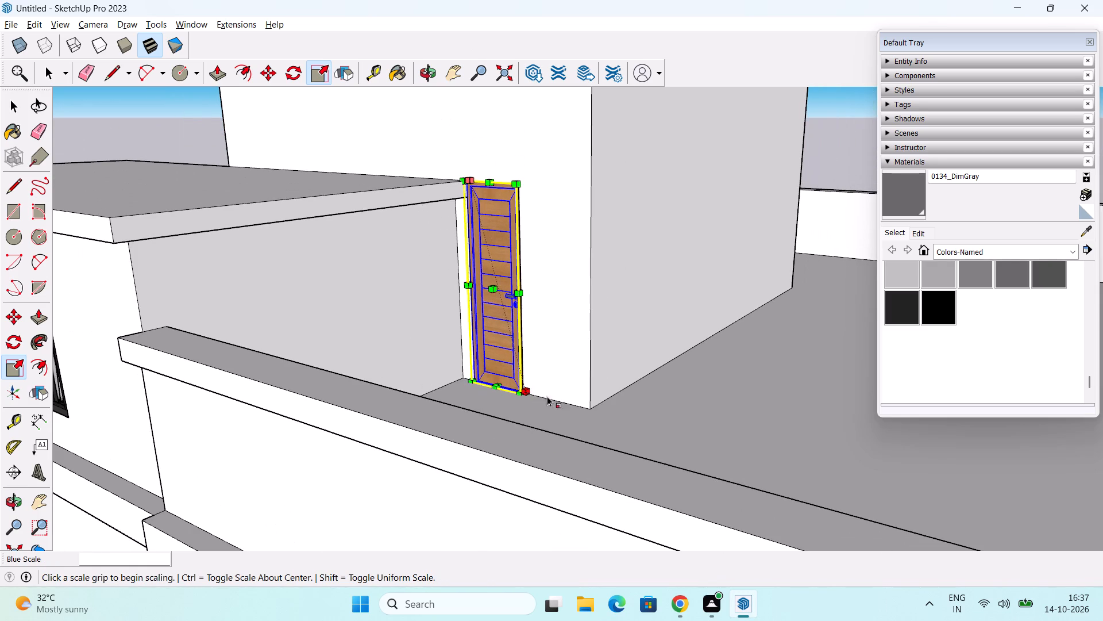
pyautogui.press('space')
pyautogui.click(695, 432)
# Examine the stair-room door and the whole house exterior from several angles, clearing the selection.
pyautogui.moveTo(550, 393); pyautogui.dragTo(678, 472, button='middle')
pyautogui.scroll(-10, 665, 442)
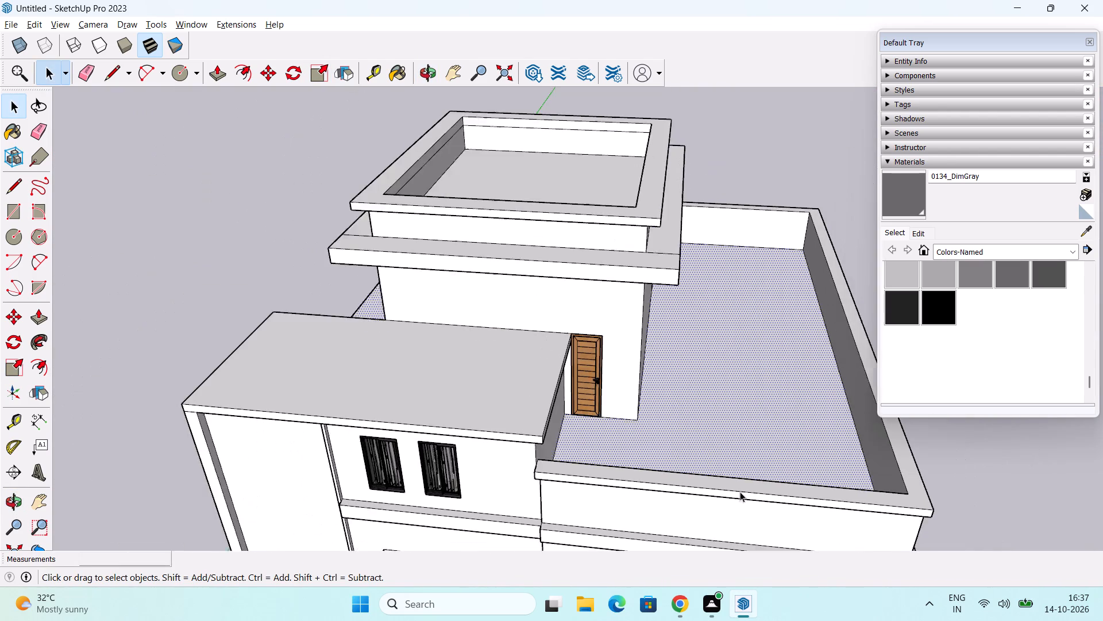
pyautogui.moveTo(745, 494); pyautogui.dragTo(685, 446, button='middle')
pyautogui.click(177, 155)
pyautogui.moveTo(560, 378); pyautogui.dragTo(489, 276, button='middle')
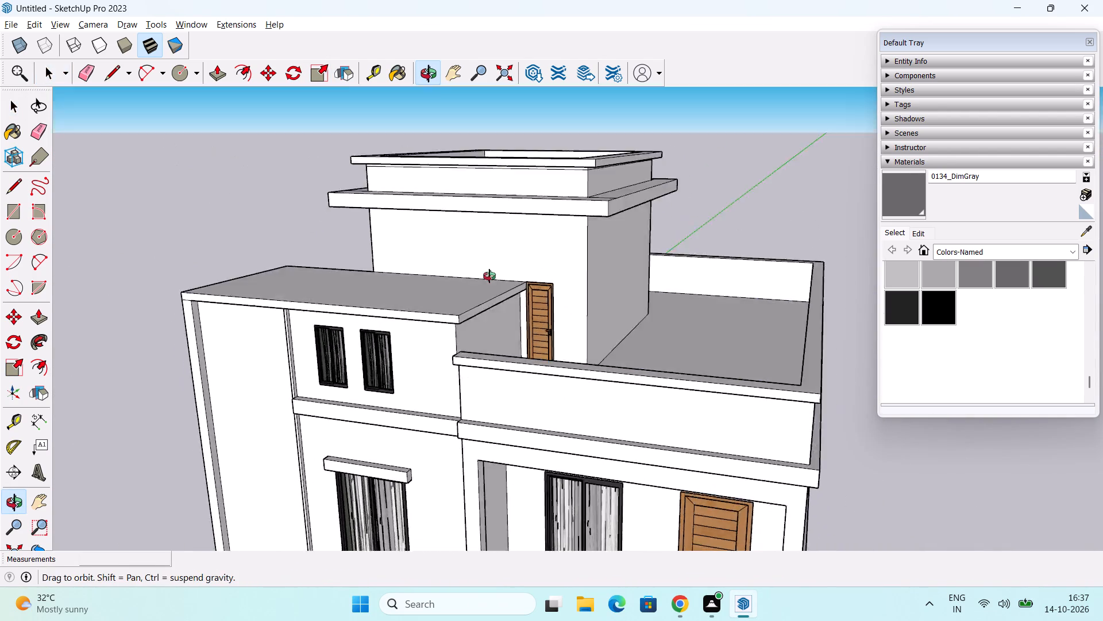
pyautogui.moveTo(489, 276); pyautogui.dragTo(472, 256, button='middle')
pyautogui.scroll(-7, 472, 256)
pyautogui.moveTo(623, 374); pyautogui.dragTo(584, 308, button='middle')
pyautogui.scroll(-1, 586, 302)
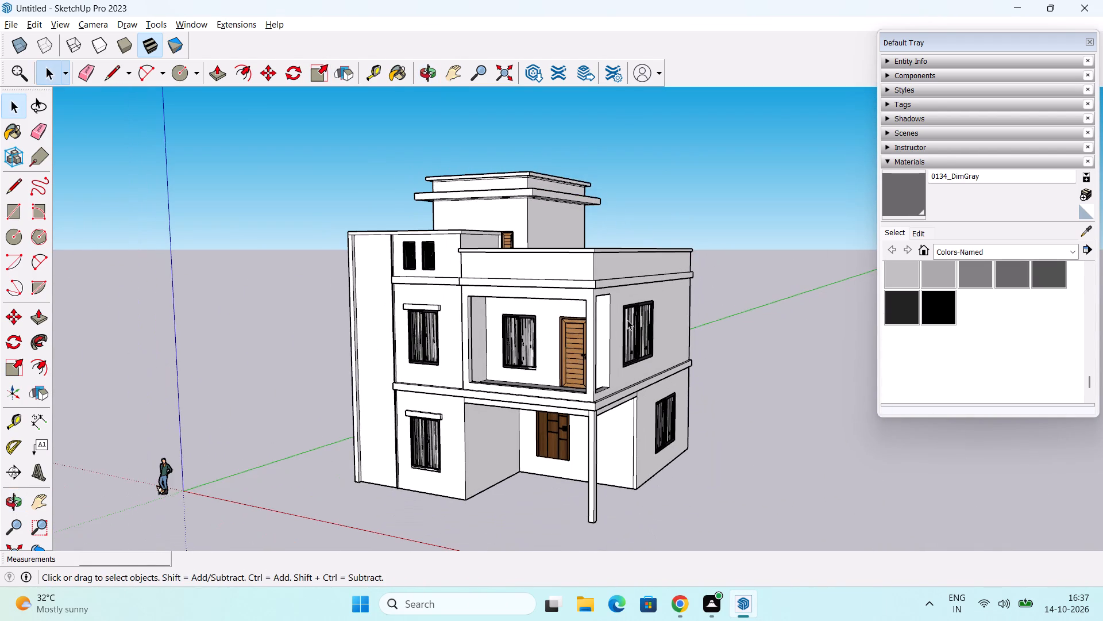
pyautogui.moveTo(628, 321); pyautogui.dragTo(566, 367, button='middle')
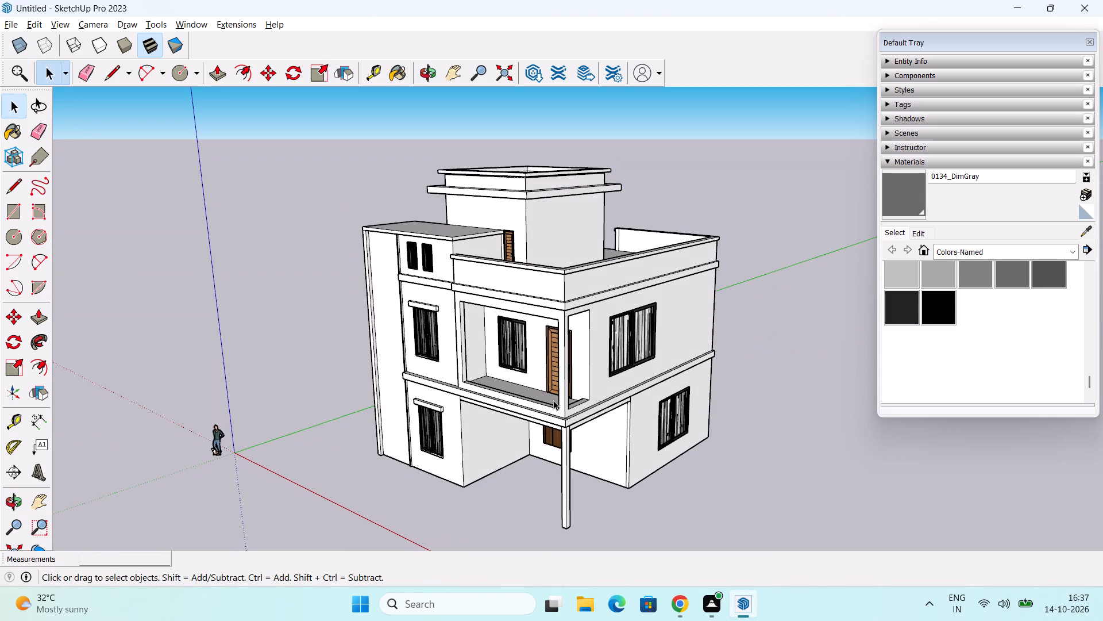
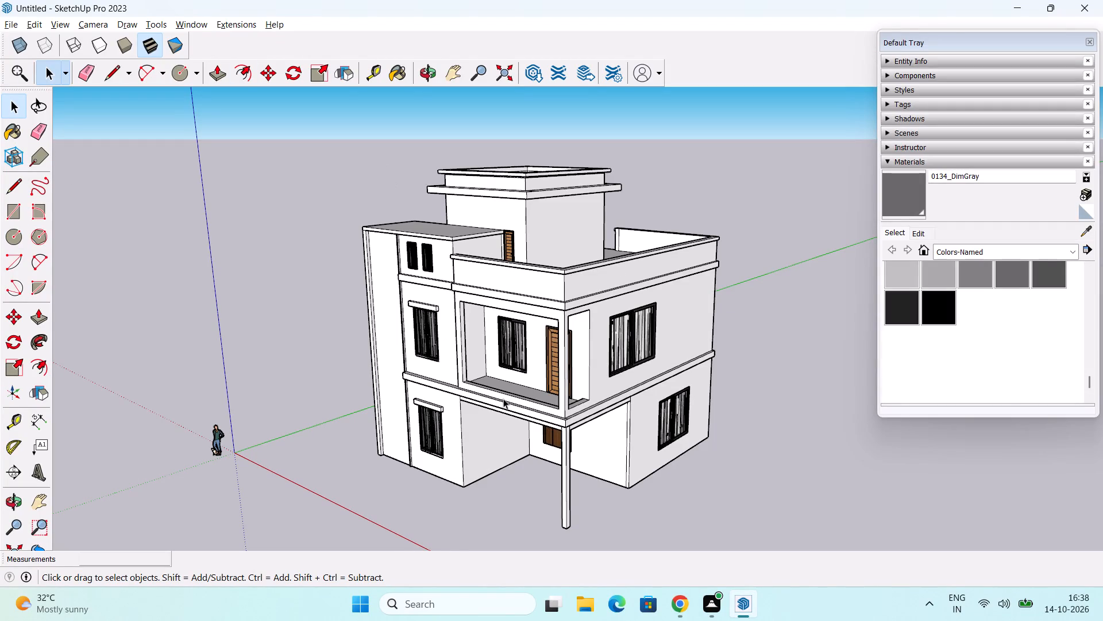
# Draw a square about 6' 7" per side in a back corner of the stair-room roof, inside the parapet.
pyautogui.moveTo(503, 397); pyautogui.dragTo(586, 403, button='middle')
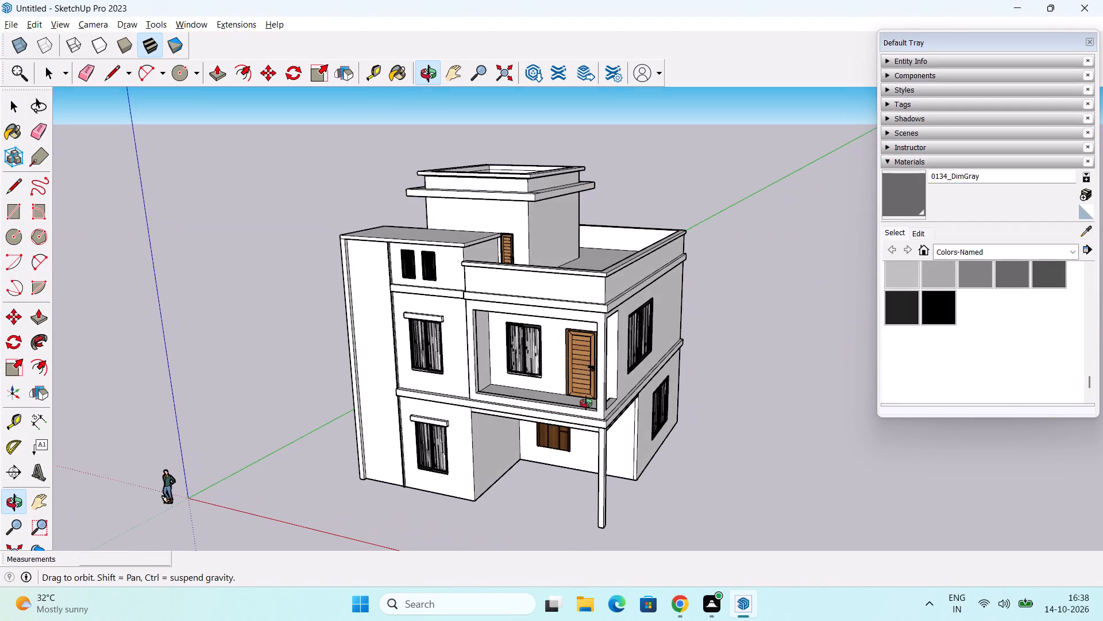
pyautogui.moveTo(586, 403); pyautogui.dragTo(565, 415, button='middle')
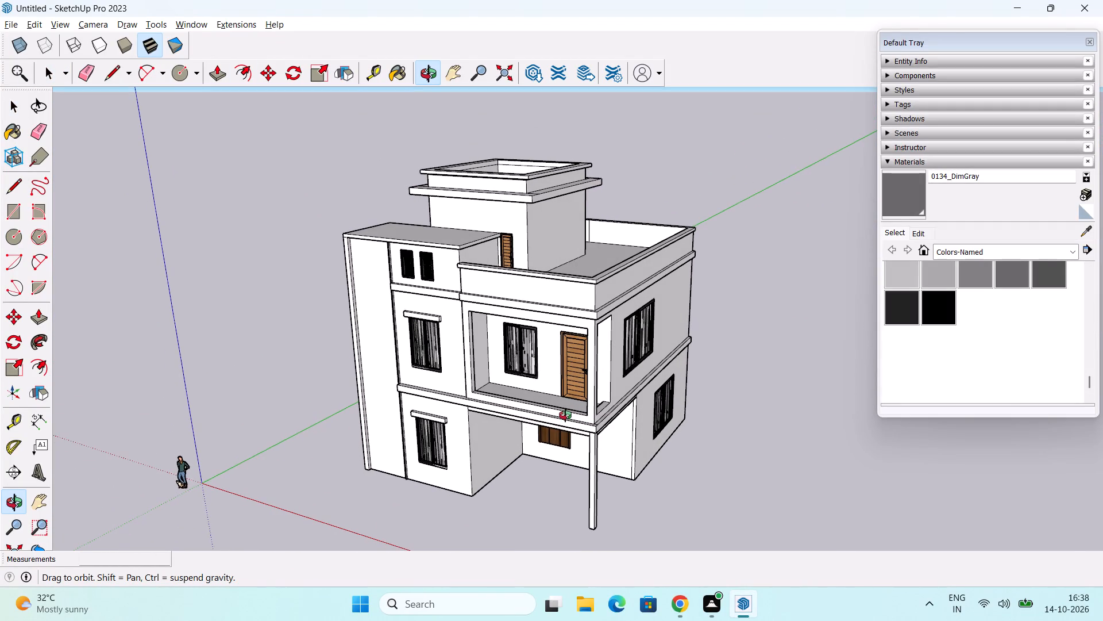
pyautogui.moveTo(565, 415); pyautogui.dragTo(565, 415, button='middle')
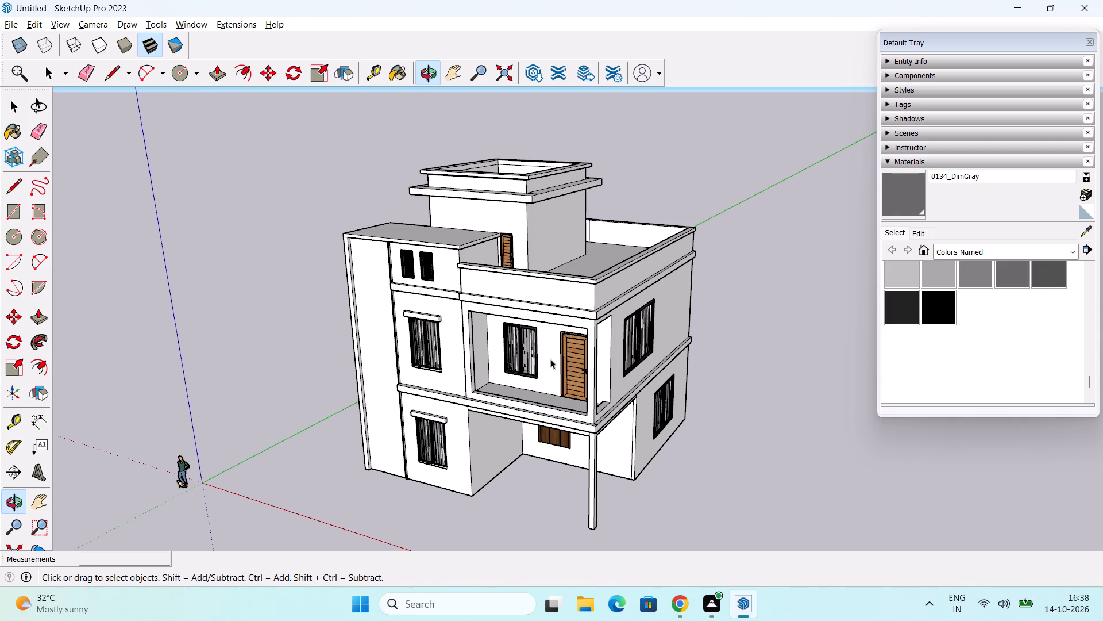
pyautogui.moveTo(514, 371); pyautogui.dragTo(453, 421, button='middle')
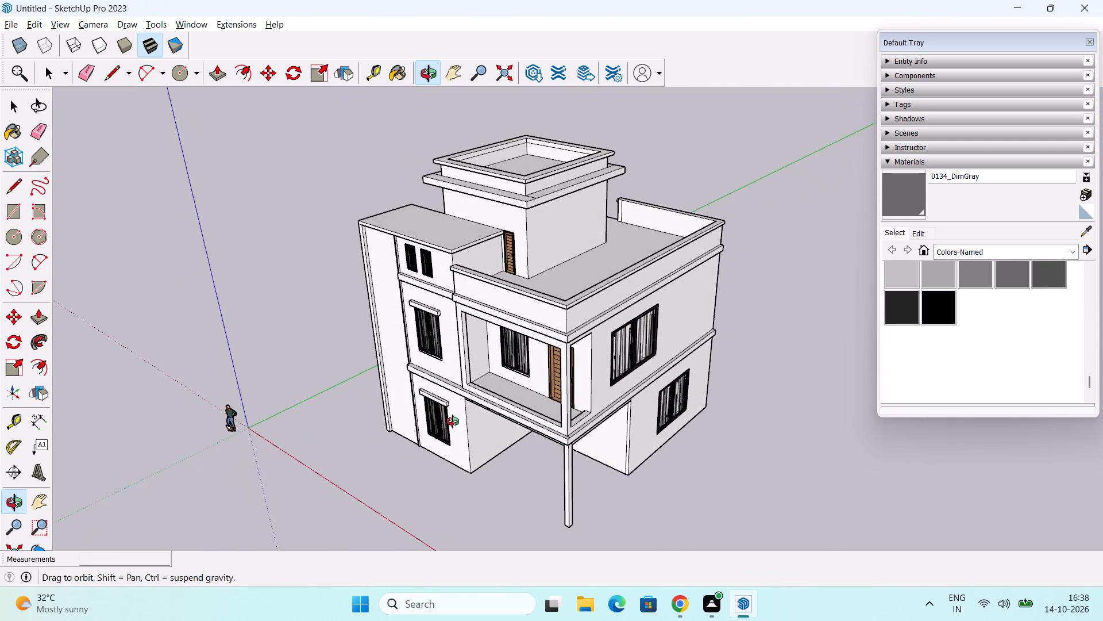
pyautogui.moveTo(453, 421); pyautogui.dragTo(616, 480, button='middle')
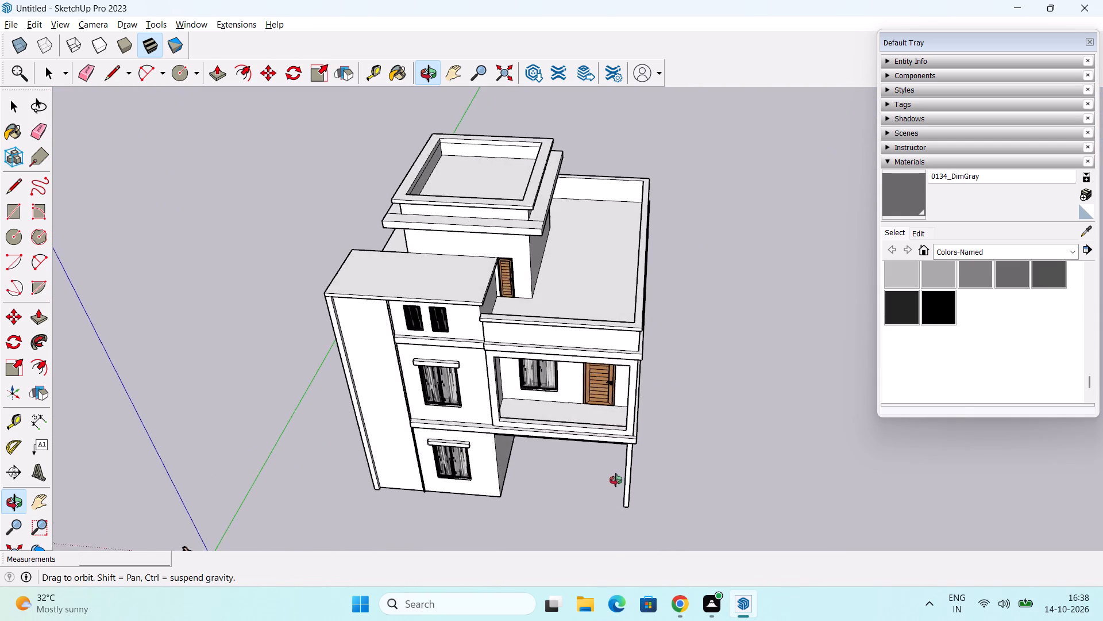
pyautogui.moveTo(616, 480); pyautogui.dragTo(573, 511, button='middle')
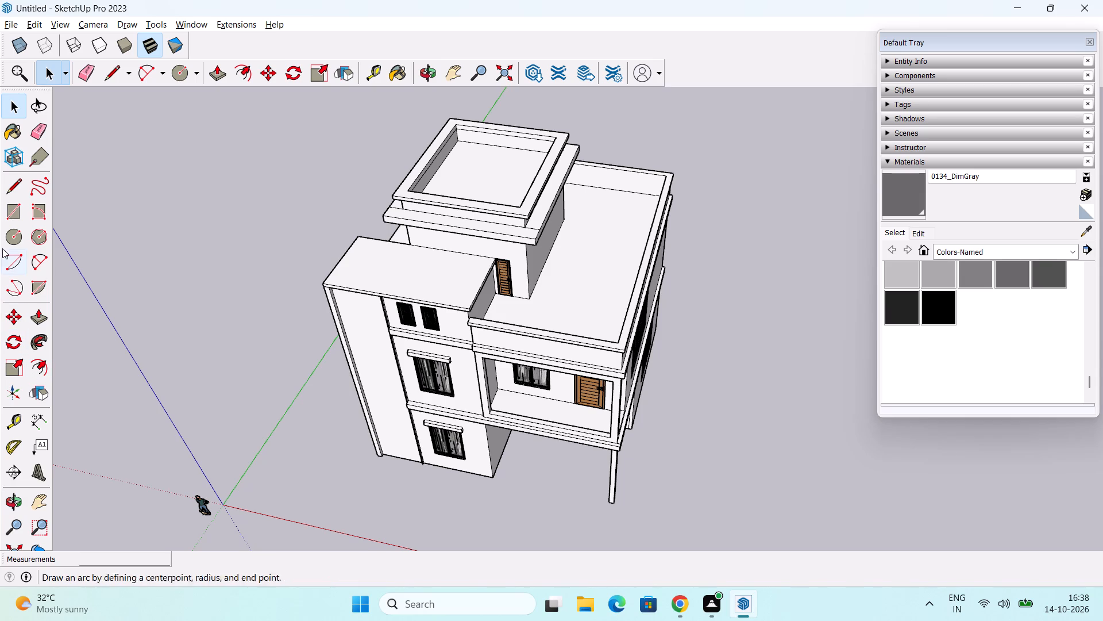
pyautogui.click(13, 218)
pyautogui.moveTo(485, 198); pyautogui.dragTo(539, 273, button='middle')
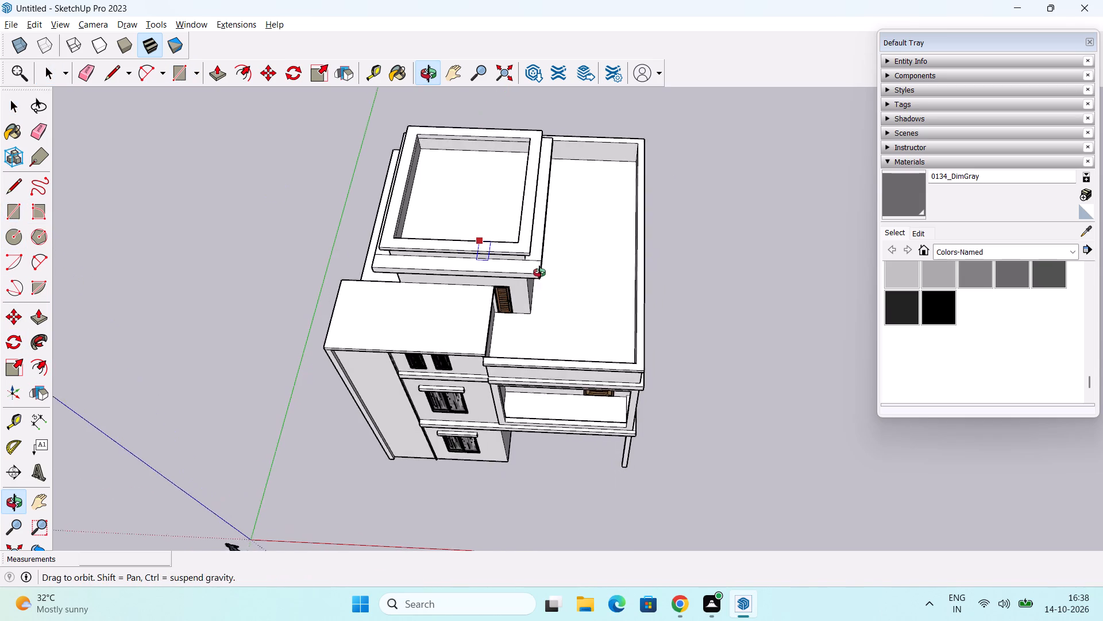
pyautogui.moveTo(539, 273); pyautogui.dragTo(542, 278, button='middle')
pyautogui.moveTo(496, 235); pyautogui.dragTo(514, 244, button='middle')
pyautogui.scroll(5, 426, 181)
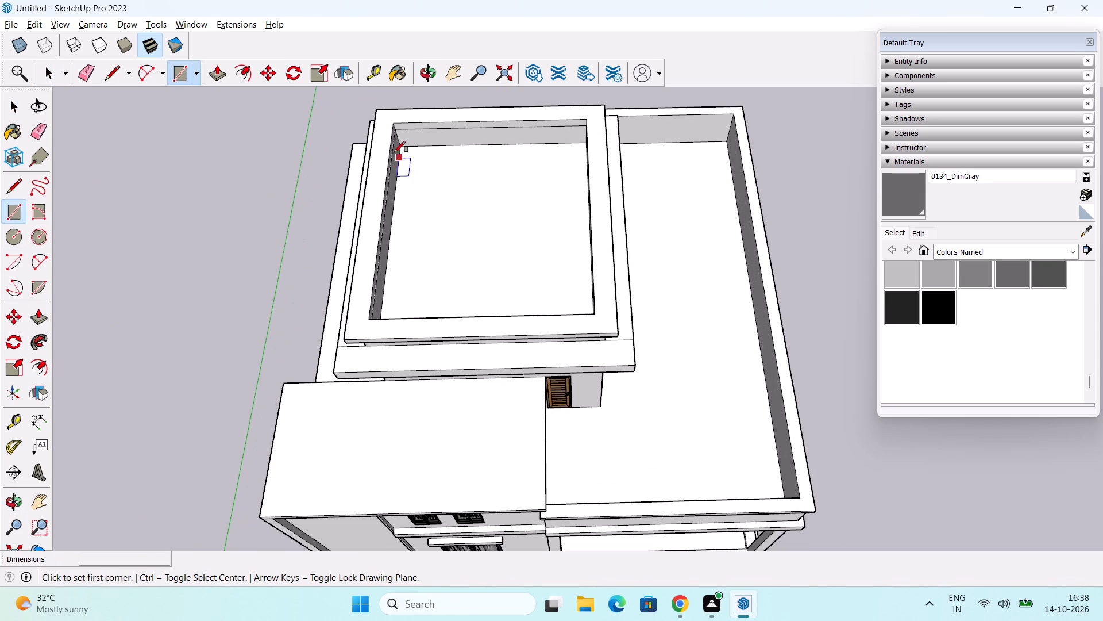
pyautogui.click(398, 148)
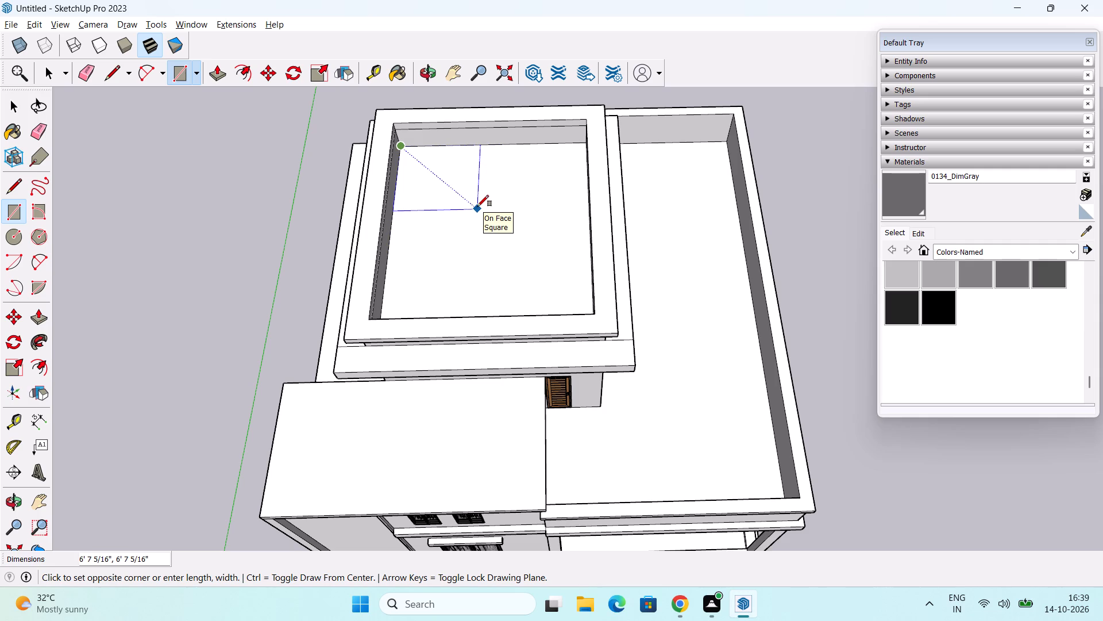
pyautogui.click(477, 206)
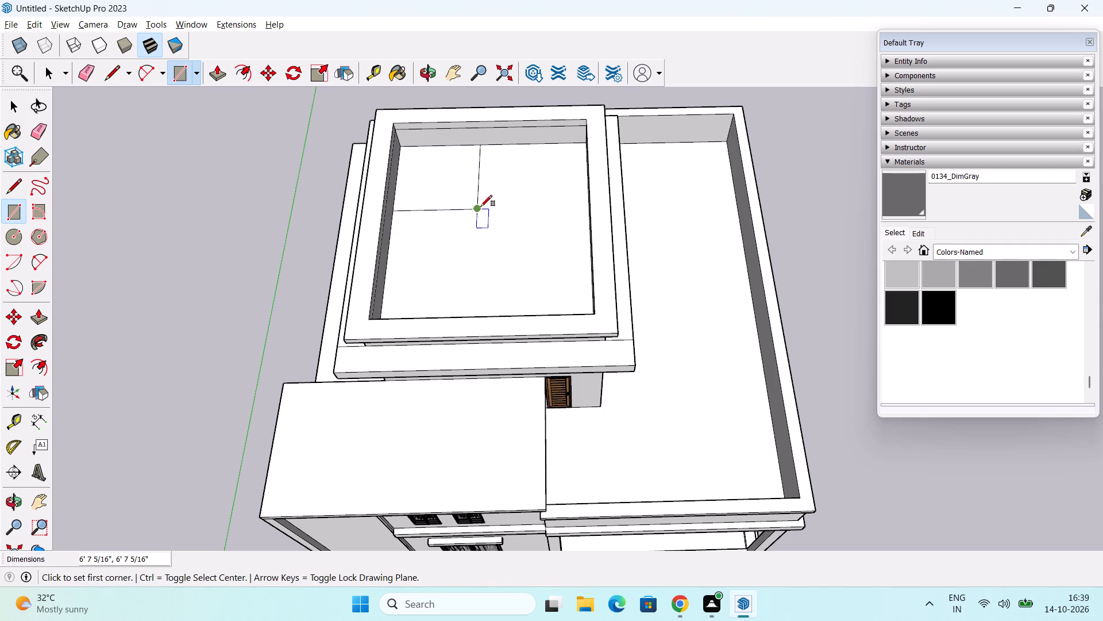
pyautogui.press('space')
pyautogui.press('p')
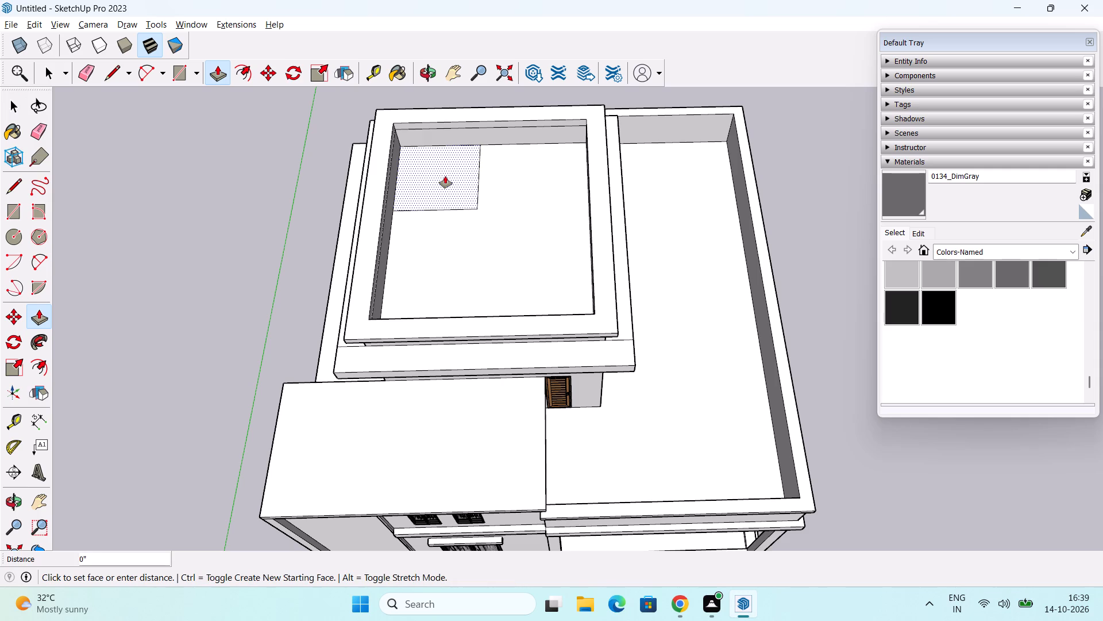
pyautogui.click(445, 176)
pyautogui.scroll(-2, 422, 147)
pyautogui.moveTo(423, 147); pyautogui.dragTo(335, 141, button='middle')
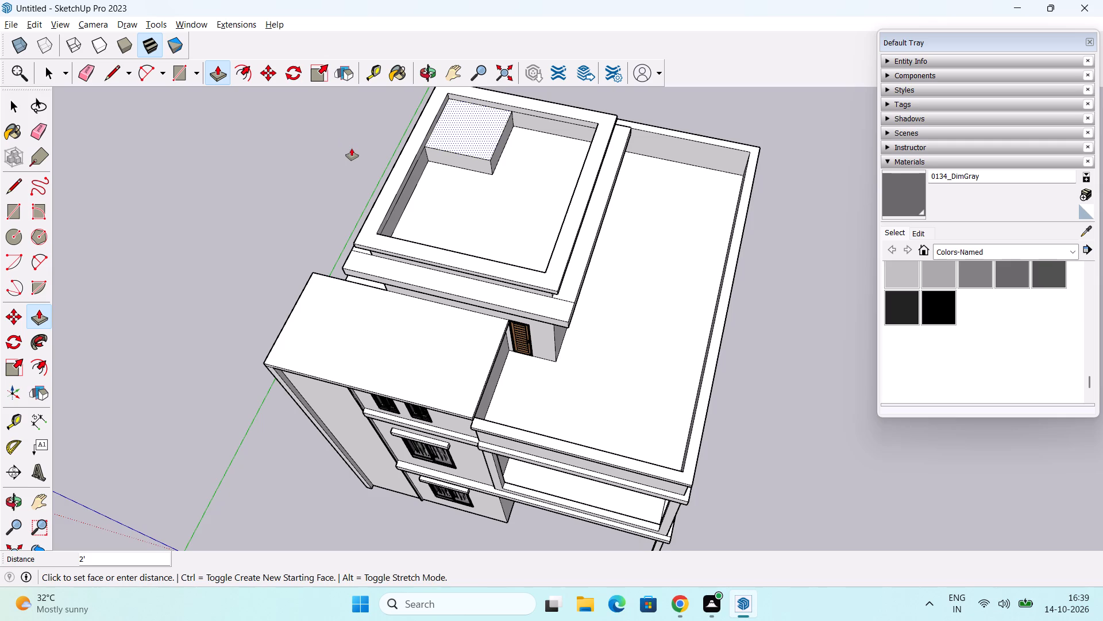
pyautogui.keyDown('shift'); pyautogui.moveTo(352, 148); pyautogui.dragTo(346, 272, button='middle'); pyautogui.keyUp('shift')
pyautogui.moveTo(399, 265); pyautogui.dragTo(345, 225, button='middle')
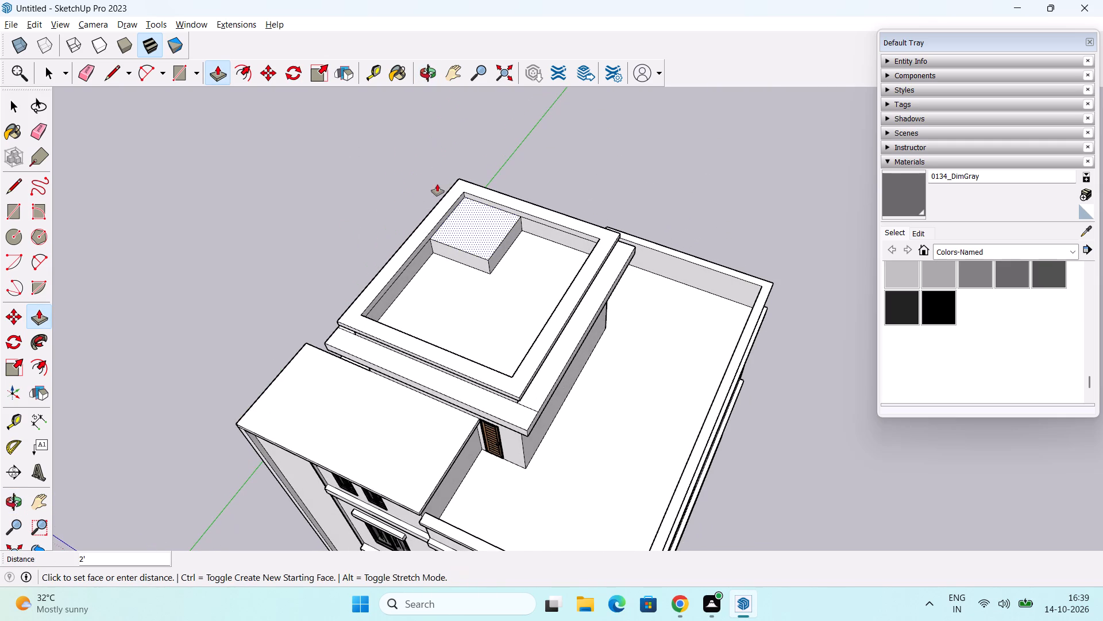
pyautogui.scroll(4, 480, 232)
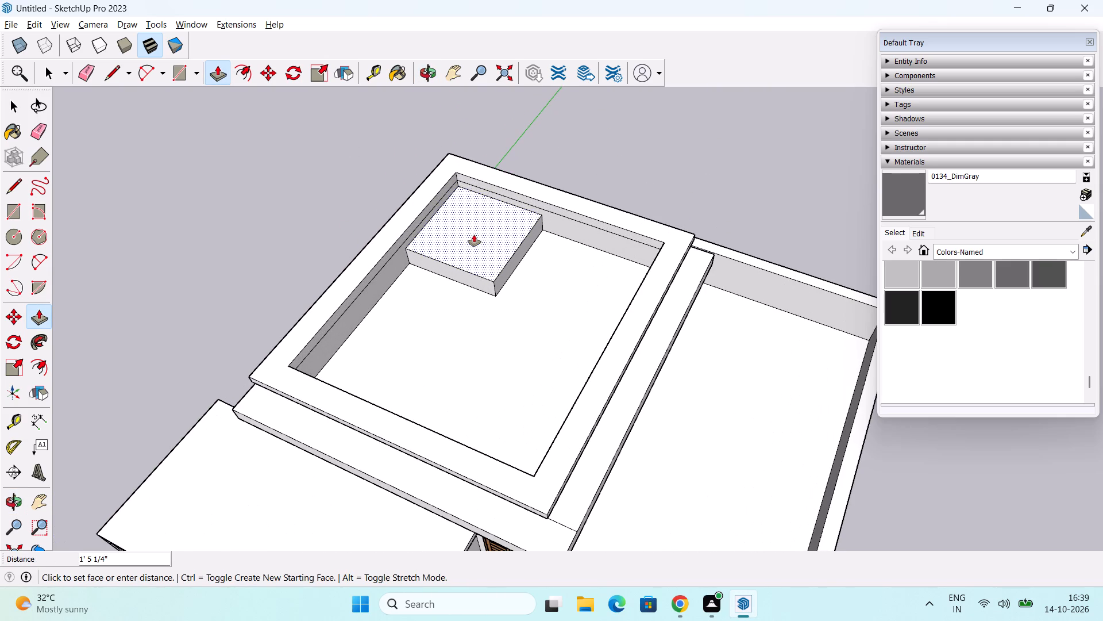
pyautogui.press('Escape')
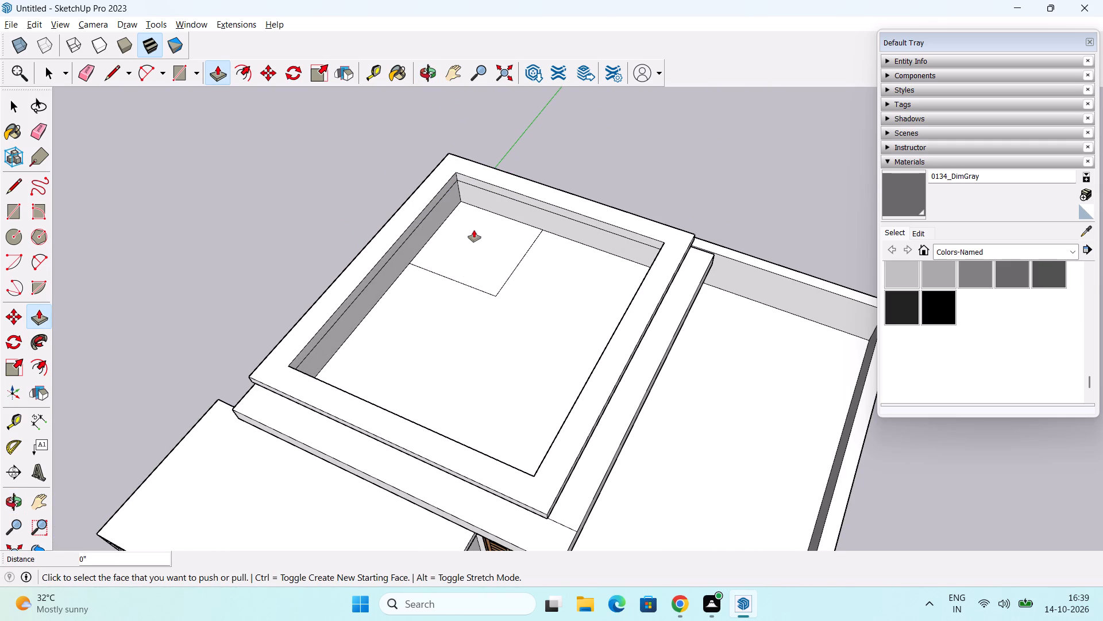
# Pull the corner square on the stair-room roof up 2', and extend the block's top a further 5'.
pyautogui.click(481, 244)
pyautogui.click(467, 193)
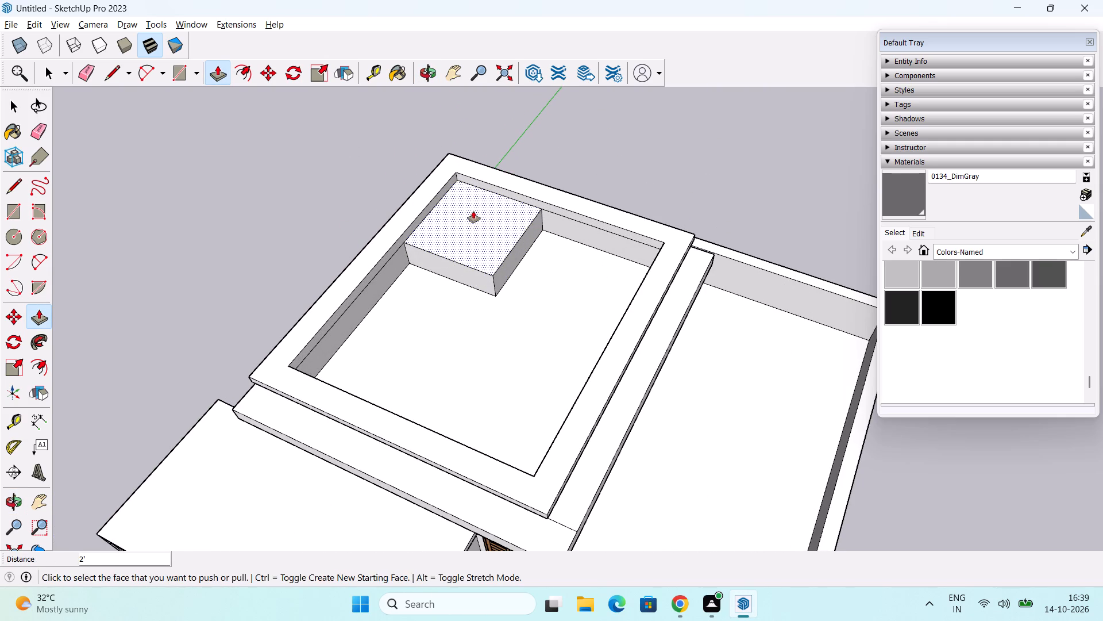
pyautogui.click(473, 211)
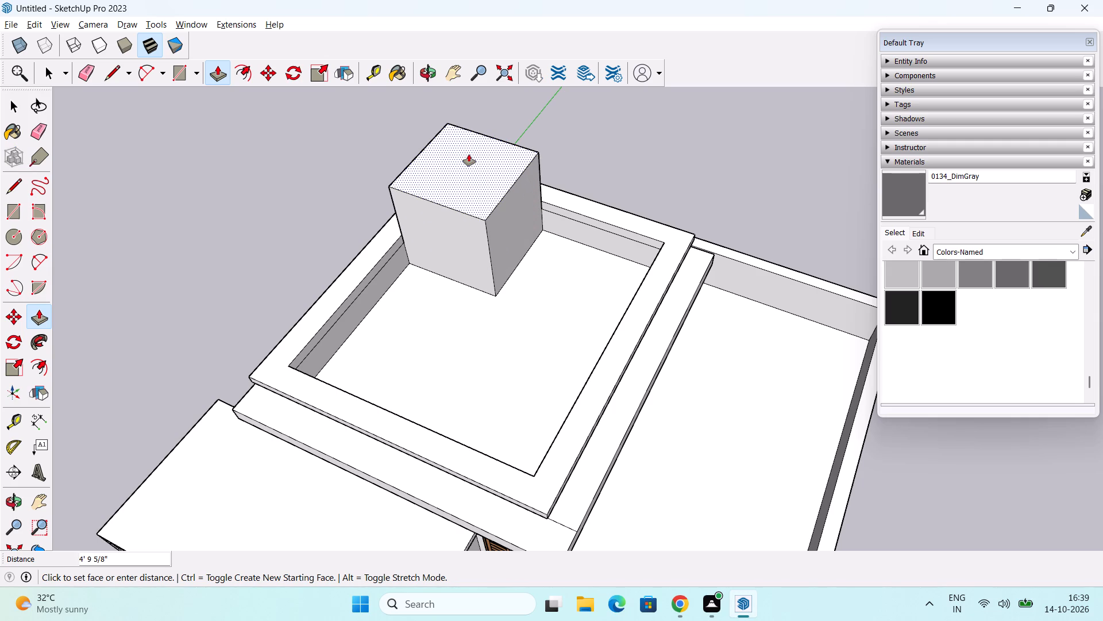
pyautogui.write("2'")
pyautogui.press('Return')
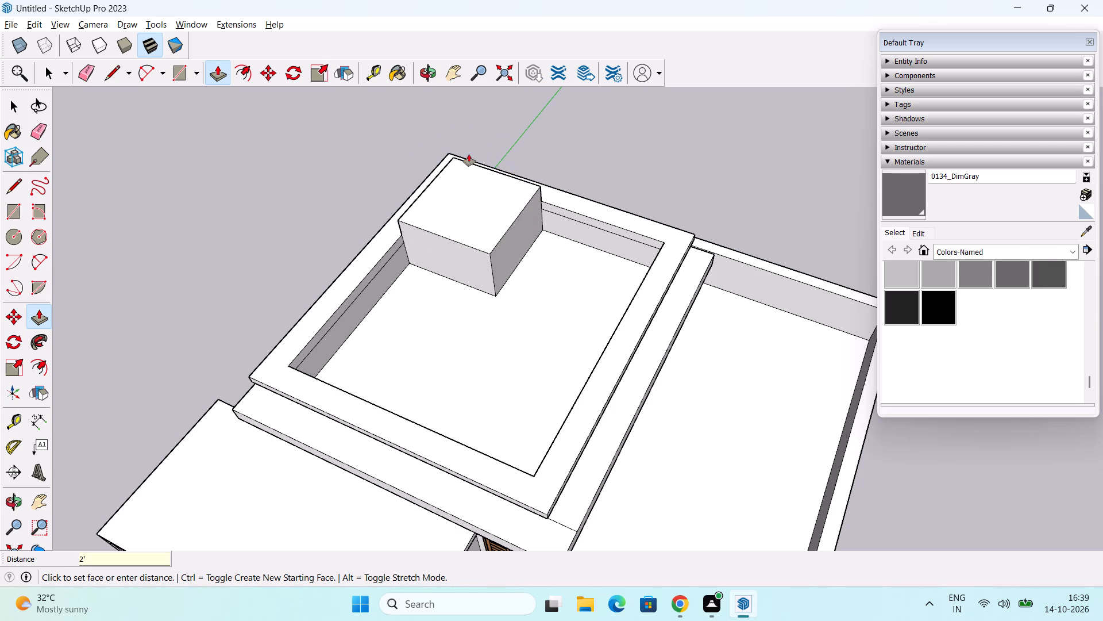
pyautogui.write("5'")
pyautogui.press('Return')
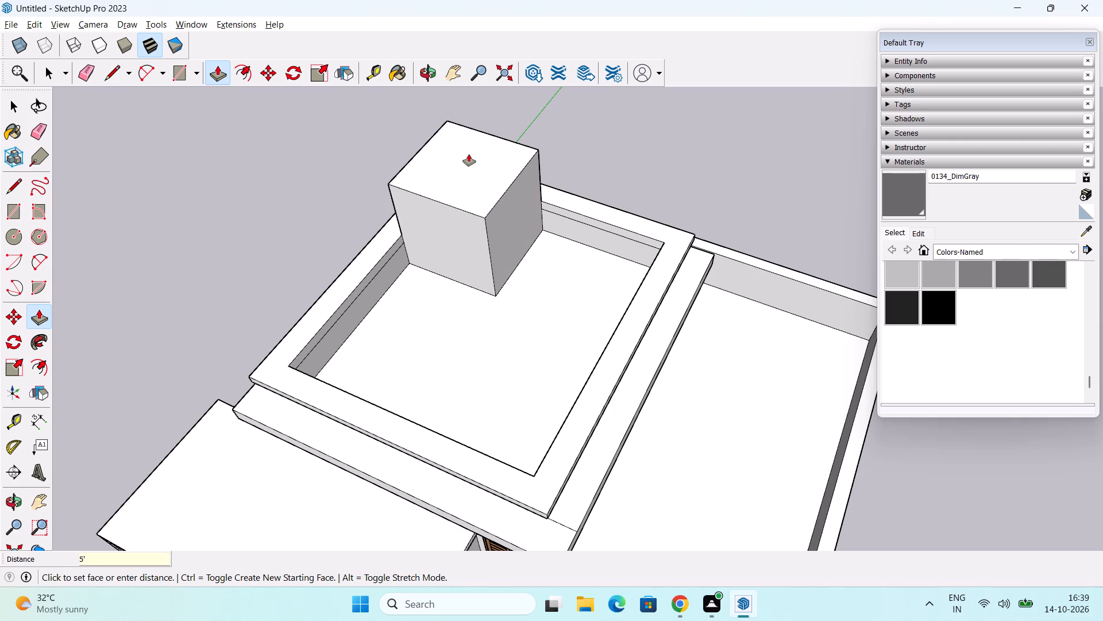
# Offset the outline of the rooftop block's top face inward to form a narrow rim.
pyautogui.moveTo(468, 235); pyautogui.dragTo(580, 74, button='middle')
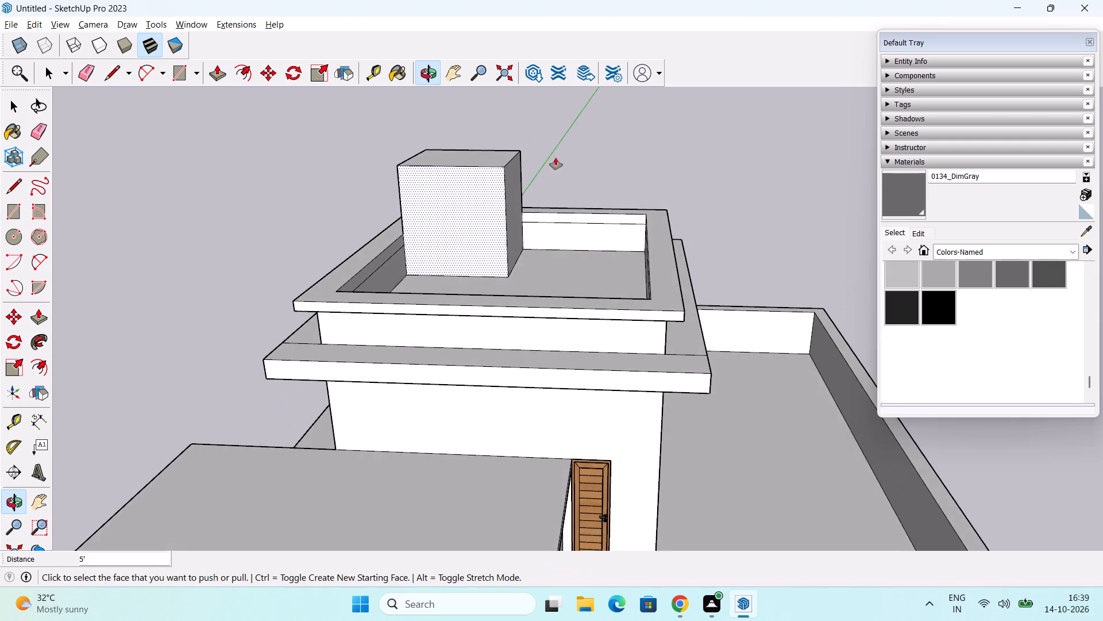
pyautogui.moveTo(543, 191); pyautogui.dragTo(467, 269, button='middle')
pyautogui.moveTo(480, 264); pyautogui.dragTo(464, 300, button='middle')
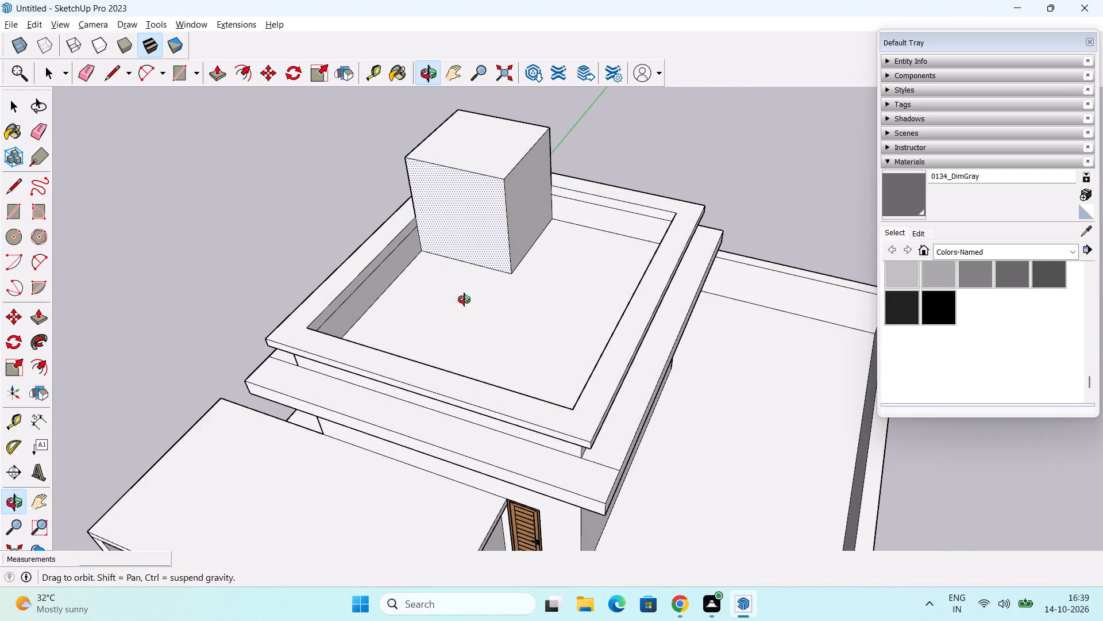
pyautogui.moveTo(464, 300); pyautogui.dragTo(464, 300, button='middle')
pyautogui.press('space')
pyautogui.keyDown('shift'); pyautogui.moveTo(464, 300); pyautogui.dragTo(380, 421, button='middle'); pyautogui.keyUp('shift')
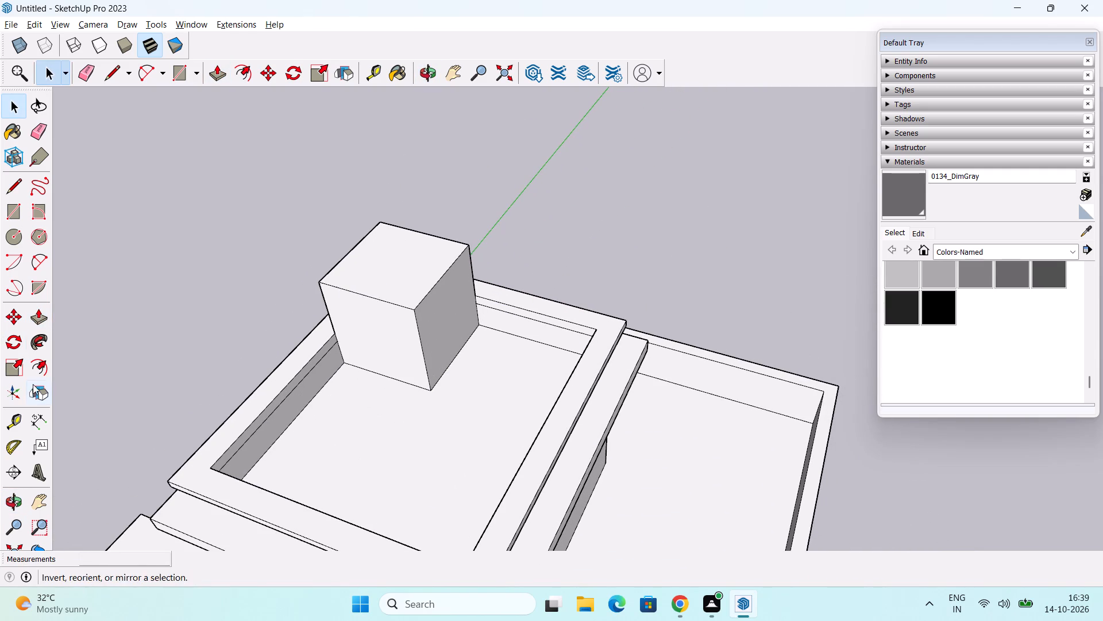
pyautogui.click(38, 364)
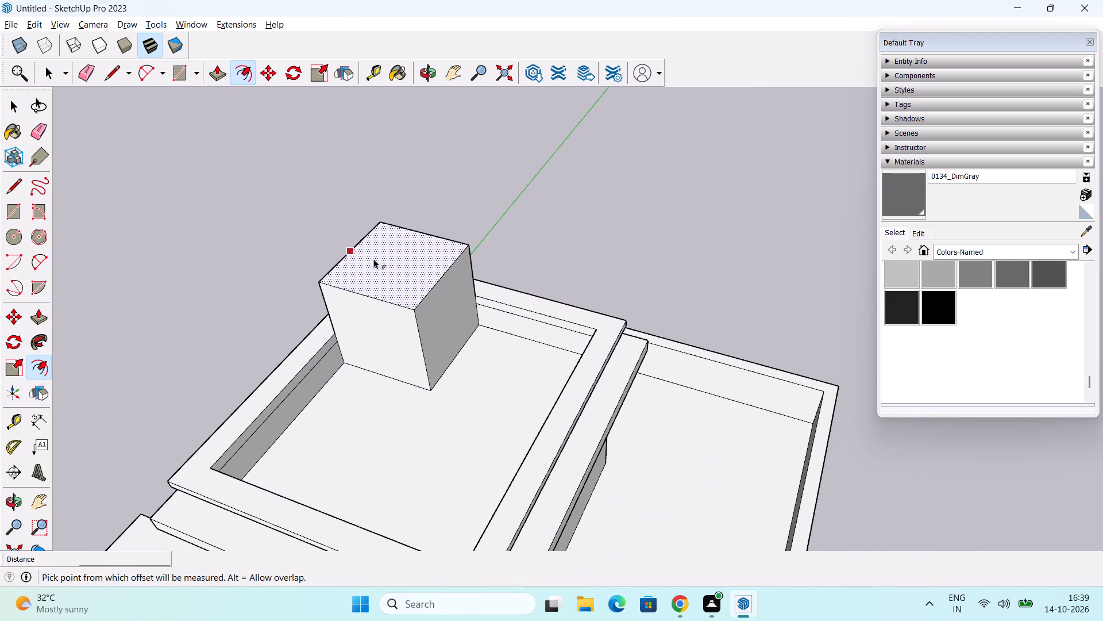
pyautogui.click(363, 266)
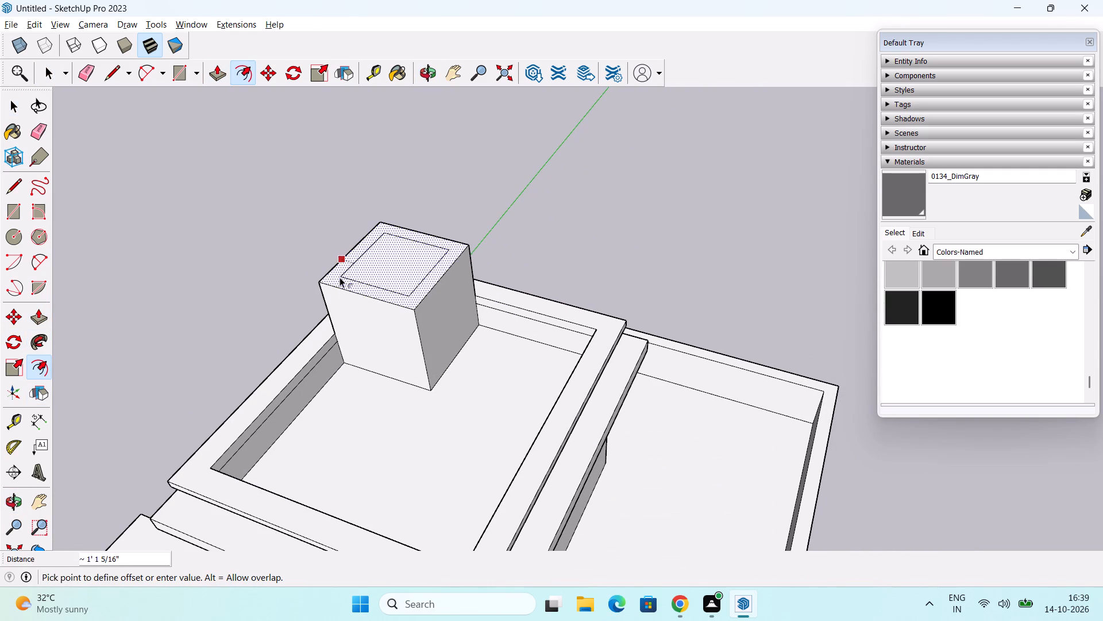
pyautogui.click(333, 281)
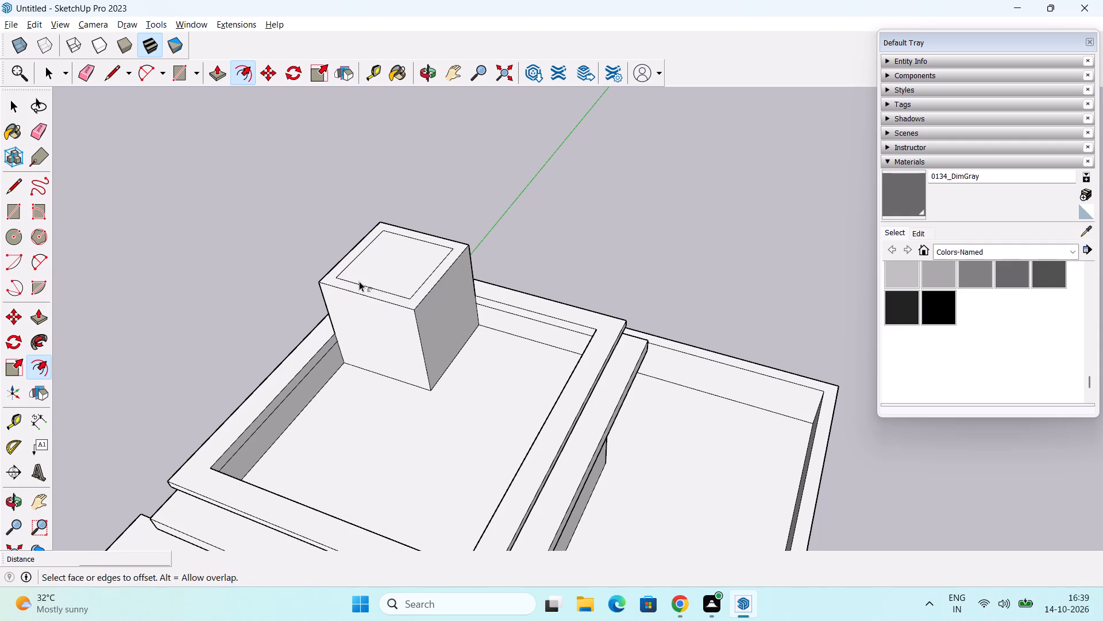
# Hollow out the rooftop block by pushing its inner top face down 5'.
pyautogui.press('p')
pyautogui.press('space')
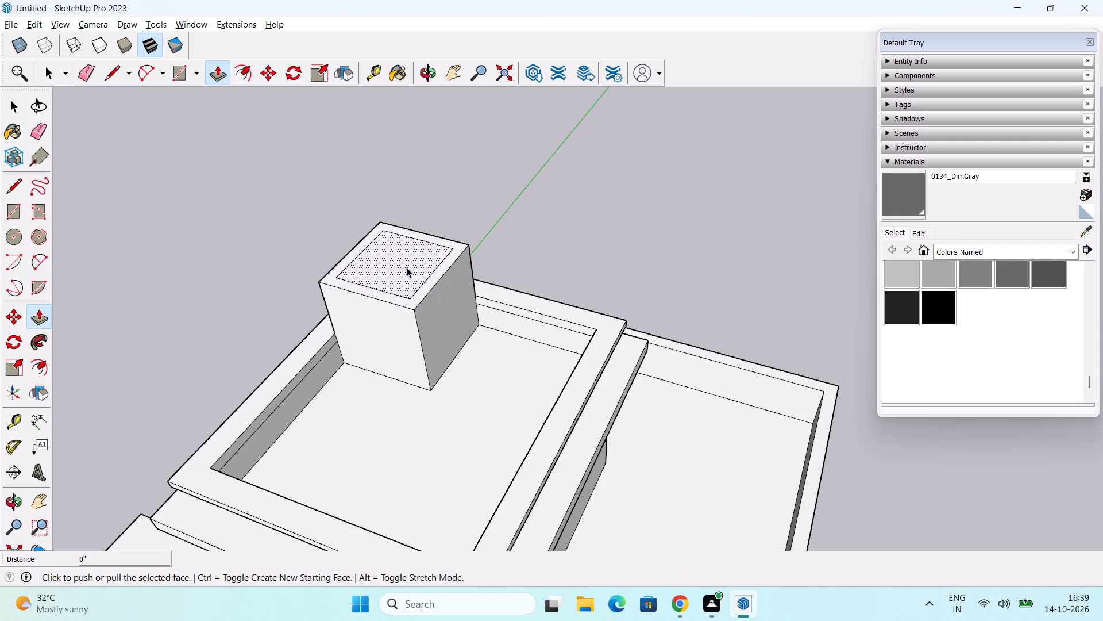
pyautogui.click(526, 248)
pyautogui.press('p')
pyautogui.click(390, 258)
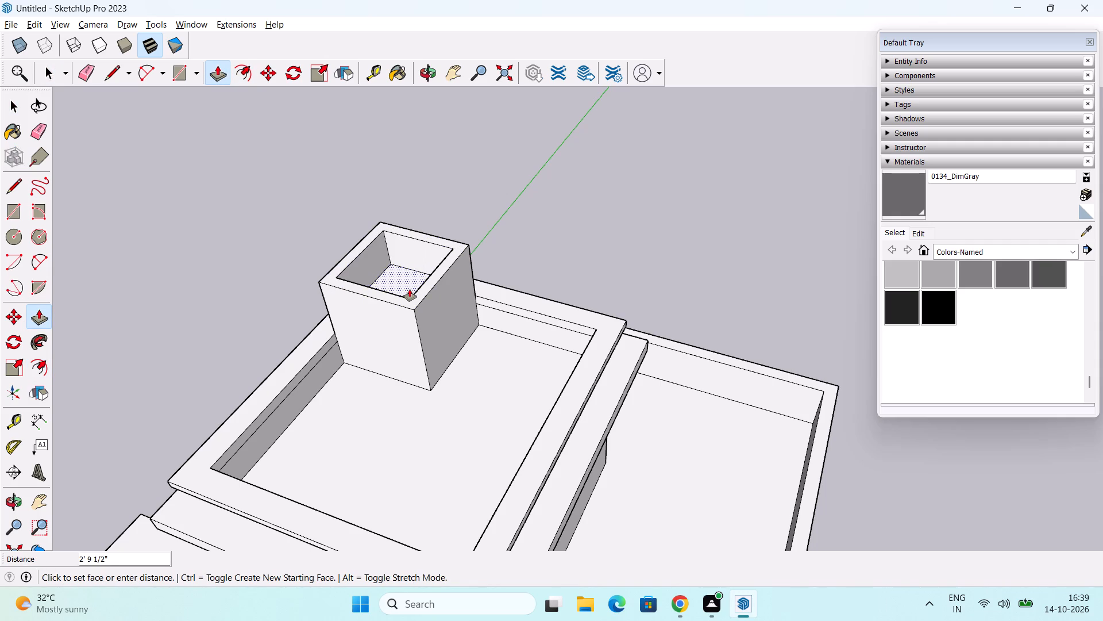
pyautogui.write("5'")
pyautogui.press('Return')
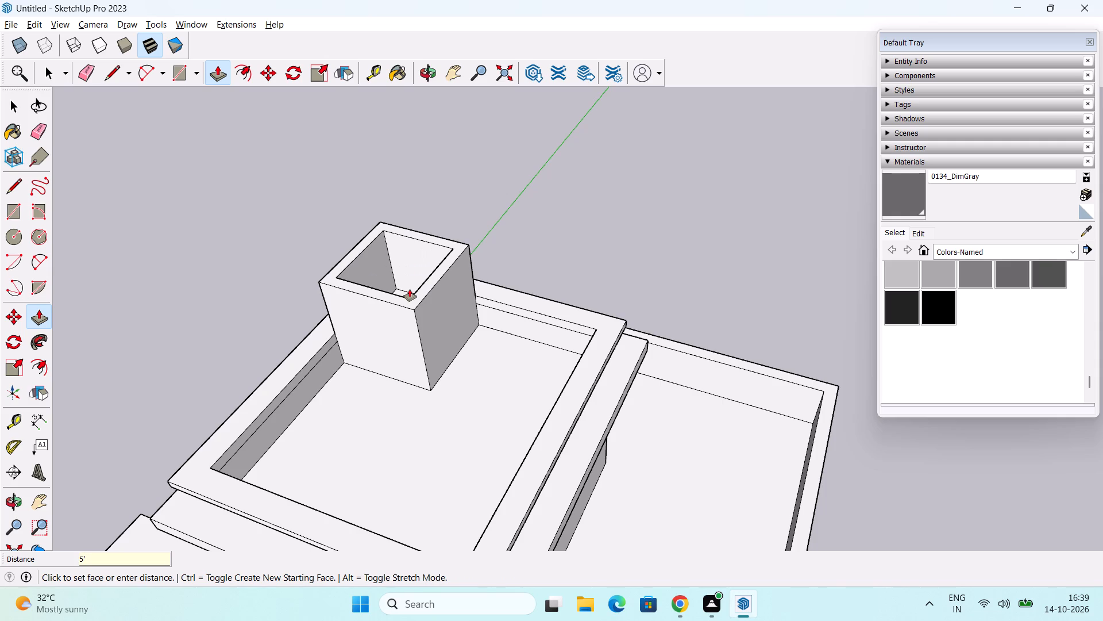
pyautogui.press('space')
# Erase the stray diagonal edge at one front corner on the underside of the stair-room parapet's overhanging cap.
pyautogui.scroll(-2, 624, 220)
pyautogui.moveTo(595, 321); pyautogui.dragTo(615, 108, button='middle')
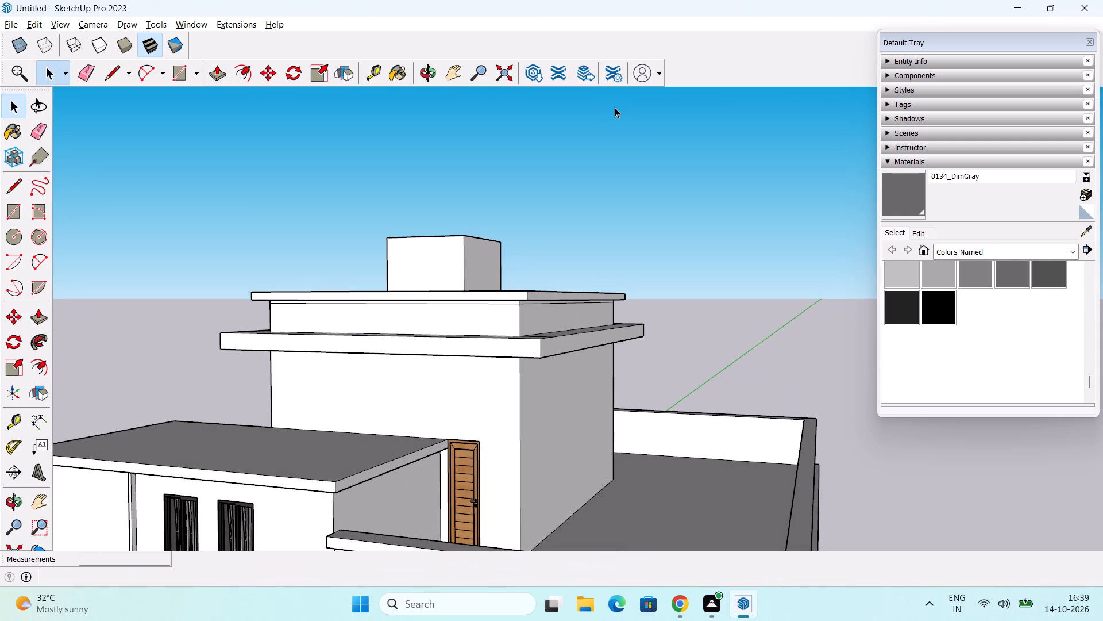
pyautogui.moveTo(458, 333); pyautogui.dragTo(462, 302, button='middle')
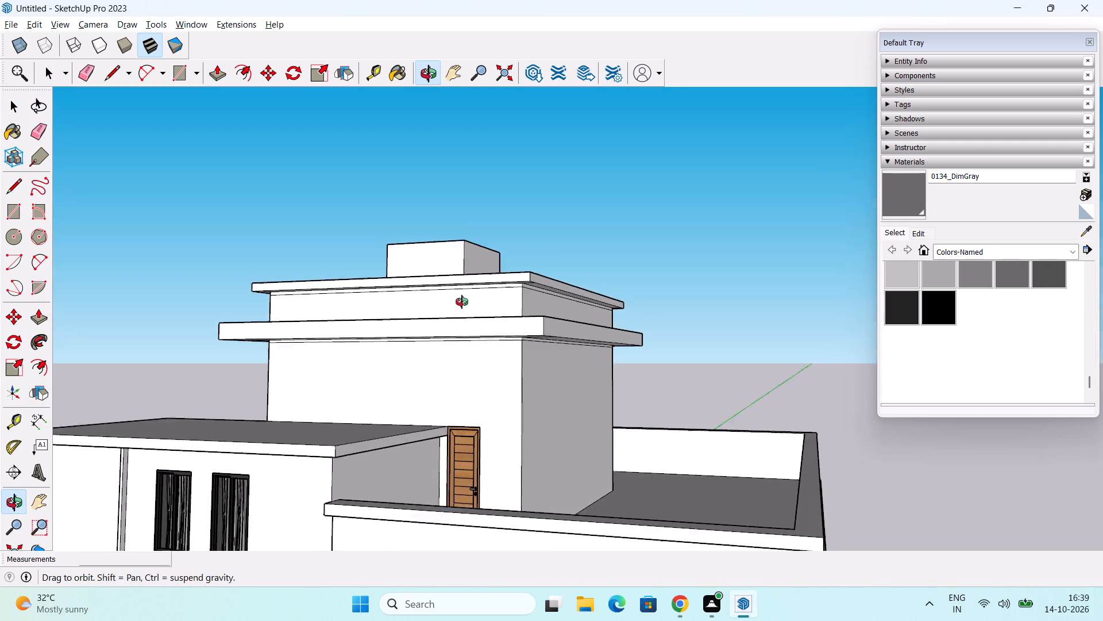
pyautogui.moveTo(462, 302); pyautogui.dragTo(462, 297, button='middle')
pyautogui.moveTo(472, 278); pyautogui.dragTo(483, 301, button='middle')
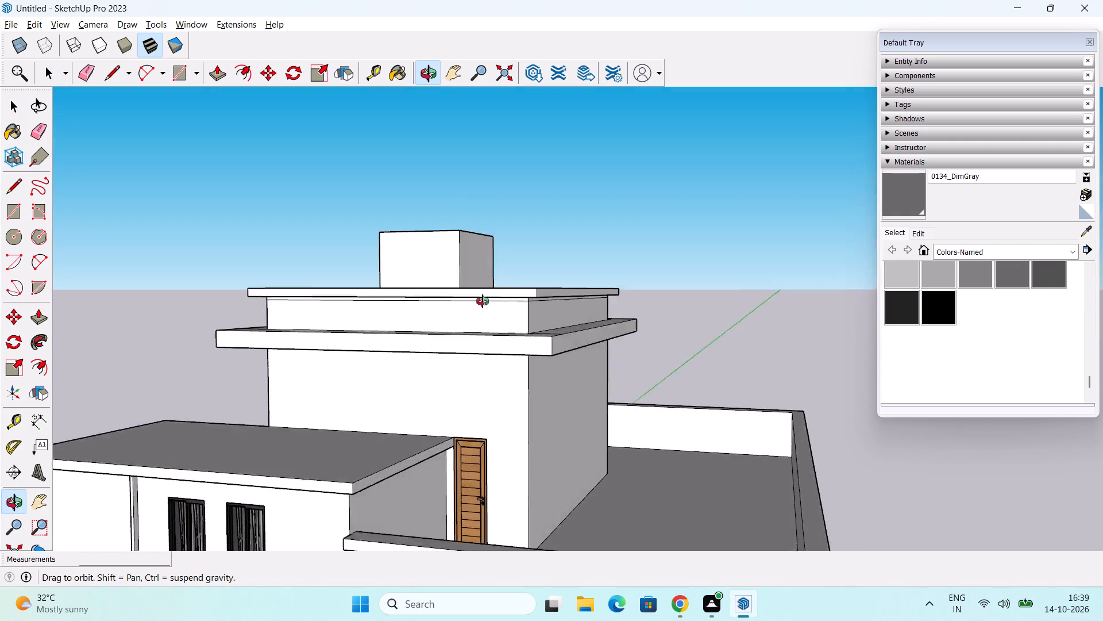
pyautogui.moveTo(483, 301); pyautogui.dragTo(533, 225, button='middle')
pyautogui.moveTo(326, 329); pyautogui.dragTo(337, 317, button='middle')
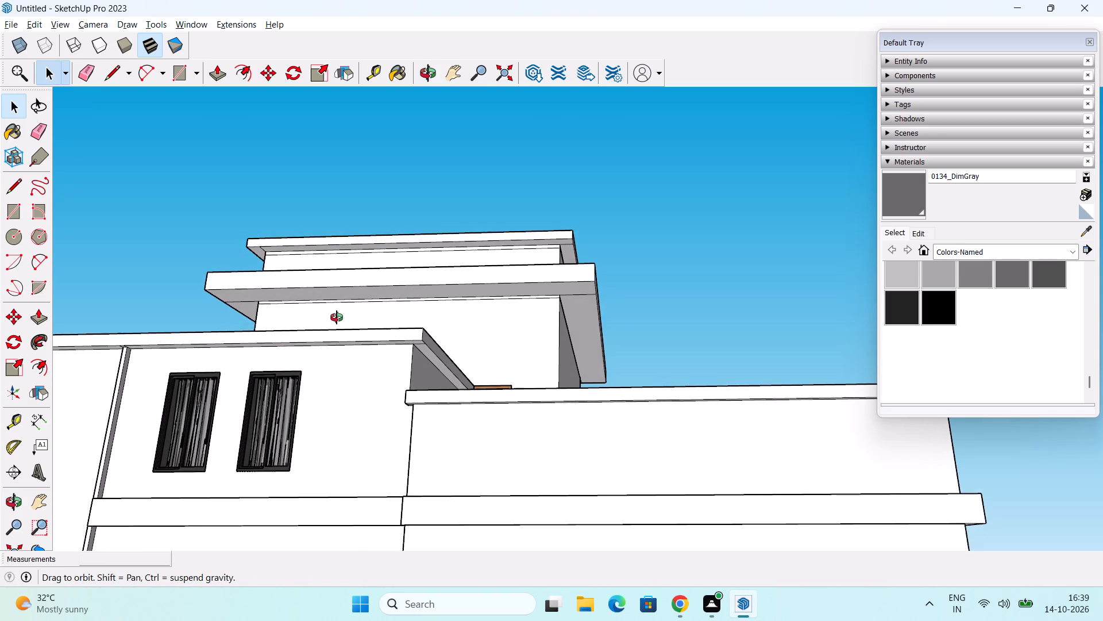
pyautogui.moveTo(337, 317); pyautogui.dragTo(341, 320, button='middle')
pyautogui.moveTo(290, 346); pyautogui.dragTo(310, 298, button='middle')
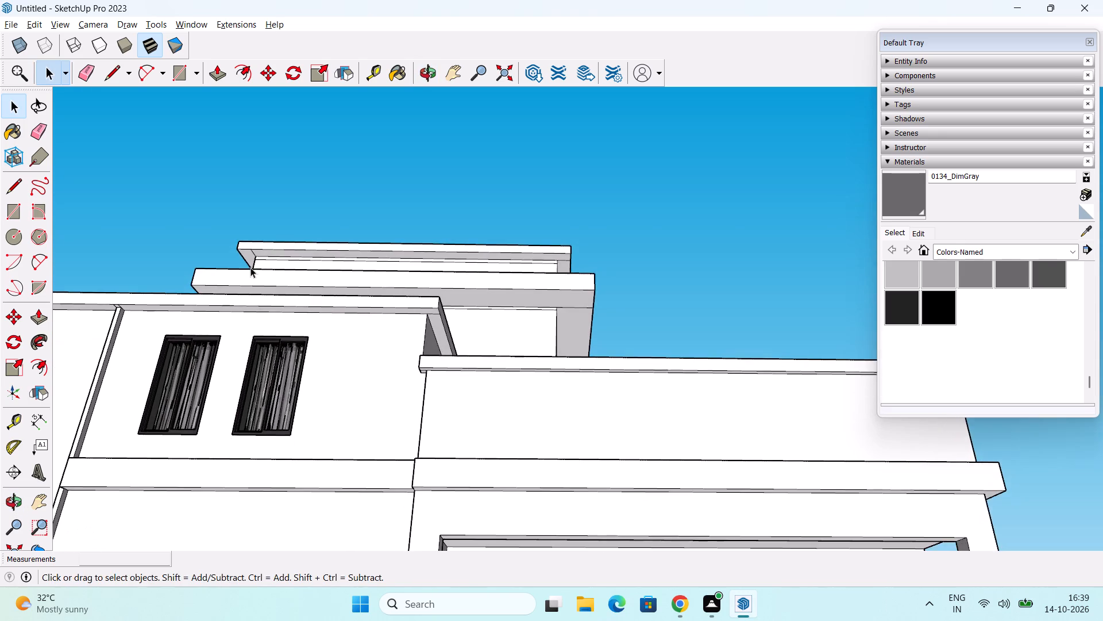
pyautogui.scroll(1, 250, 267)
pyautogui.moveTo(252, 267); pyautogui.dragTo(263, 319, button='middle')
pyautogui.press('e')
pyautogui.scroll(9, 242, 286)
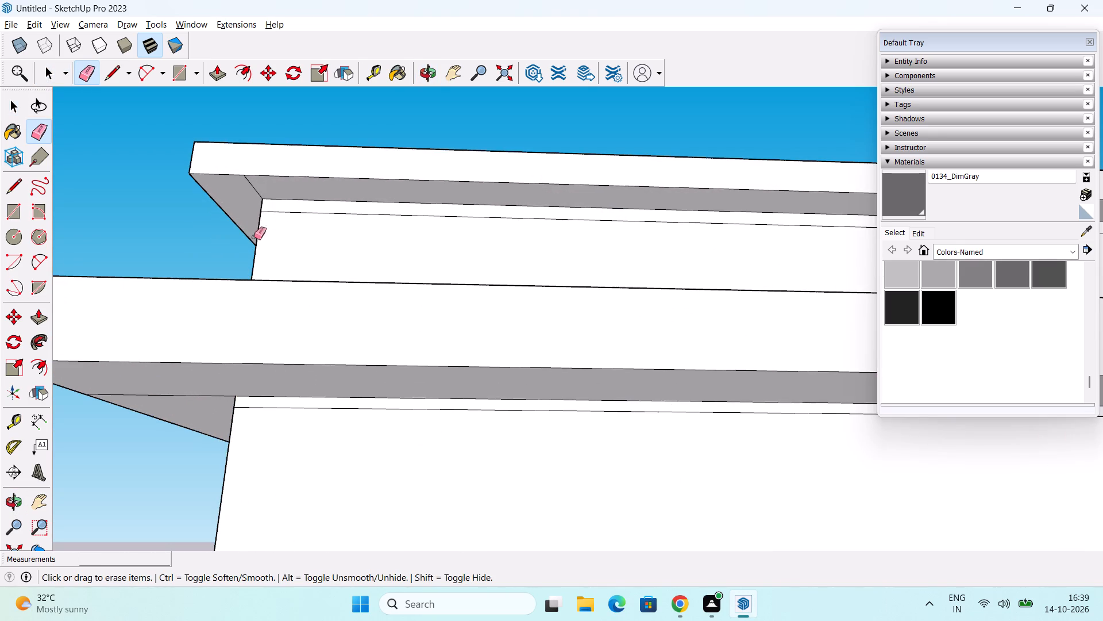
pyautogui.click(253, 187)
# Erase the stray edge at the other end of the same side, on the underside of the parapet cap.
pyautogui.moveTo(574, 321); pyautogui.dragTo(109, 327, button='middle')
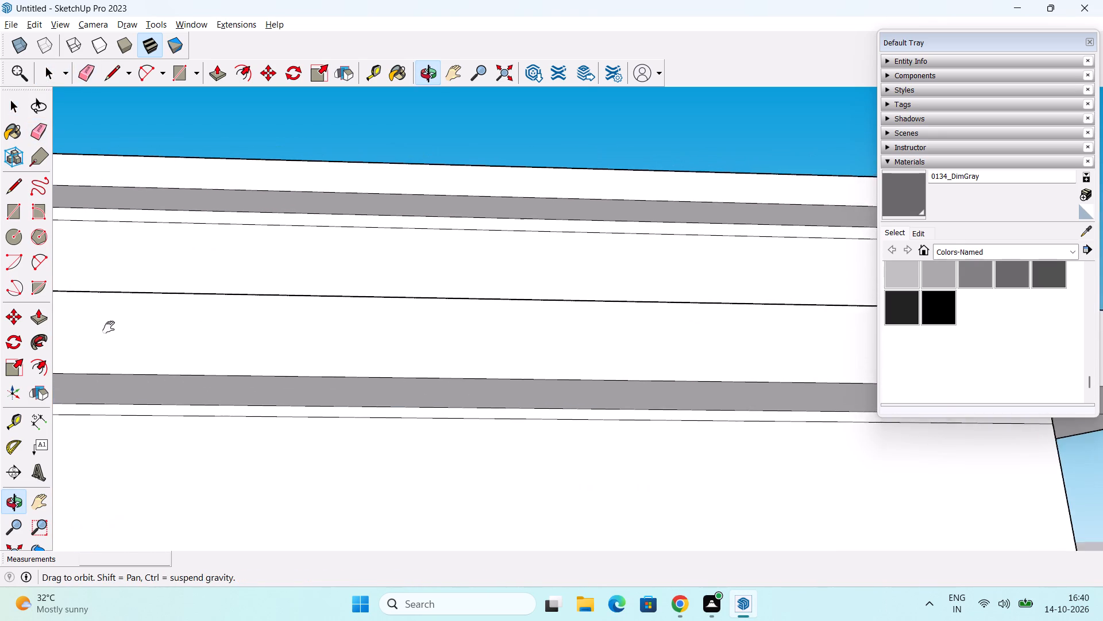
pyautogui.moveTo(109, 327); pyautogui.dragTo(105, 327, button='middle')
pyautogui.scroll(-3, 388, 297)
pyautogui.moveTo(491, 323); pyautogui.dragTo(268, 329, button='middle')
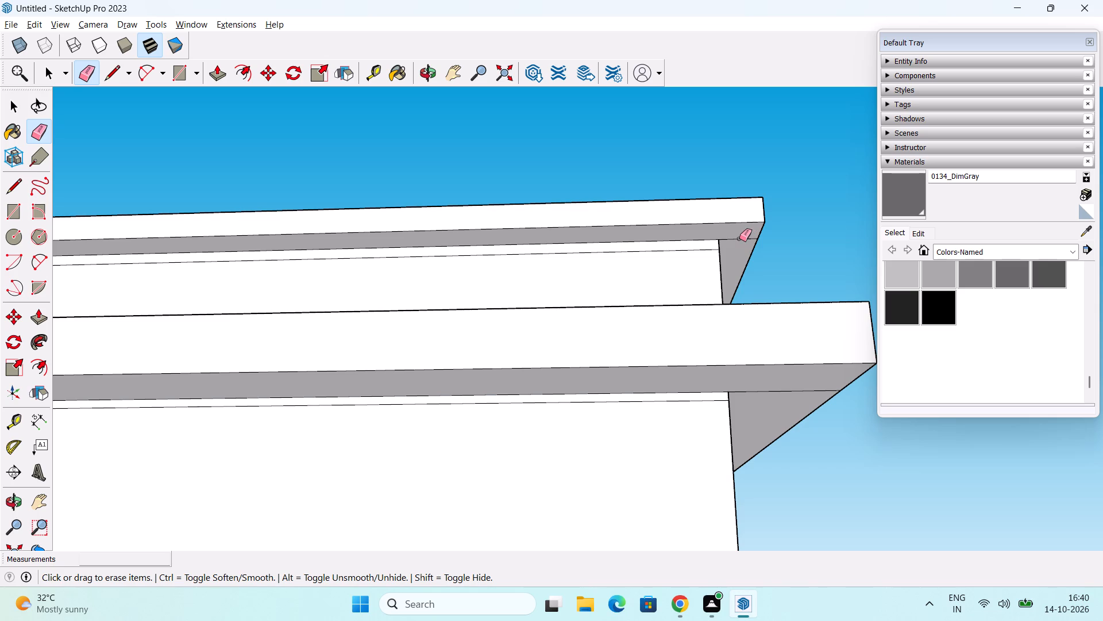
pyautogui.click(739, 239)
# Erase the stray edge at the third corner of the parapet cap's underside.
pyautogui.moveTo(742, 257); pyautogui.dragTo(437, 292, button='middle')
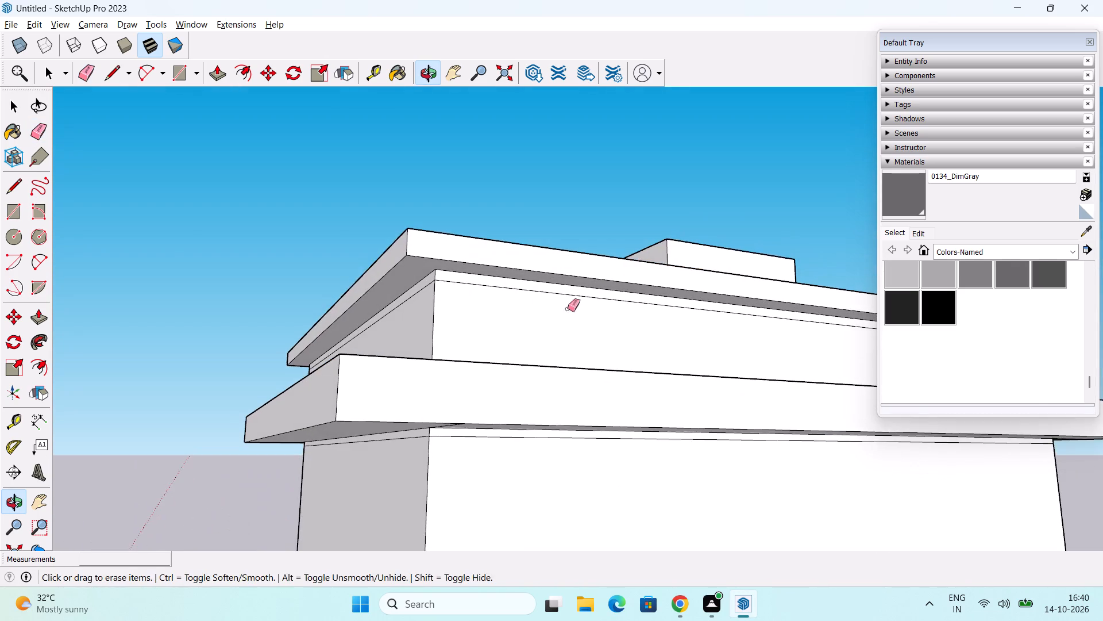
pyautogui.moveTo(559, 306); pyautogui.dragTo(221, 327, button='middle')
pyautogui.moveTo(641, 324); pyautogui.dragTo(348, 300, button='middle')
pyautogui.moveTo(665, 350); pyautogui.dragTo(517, 303, button='middle')
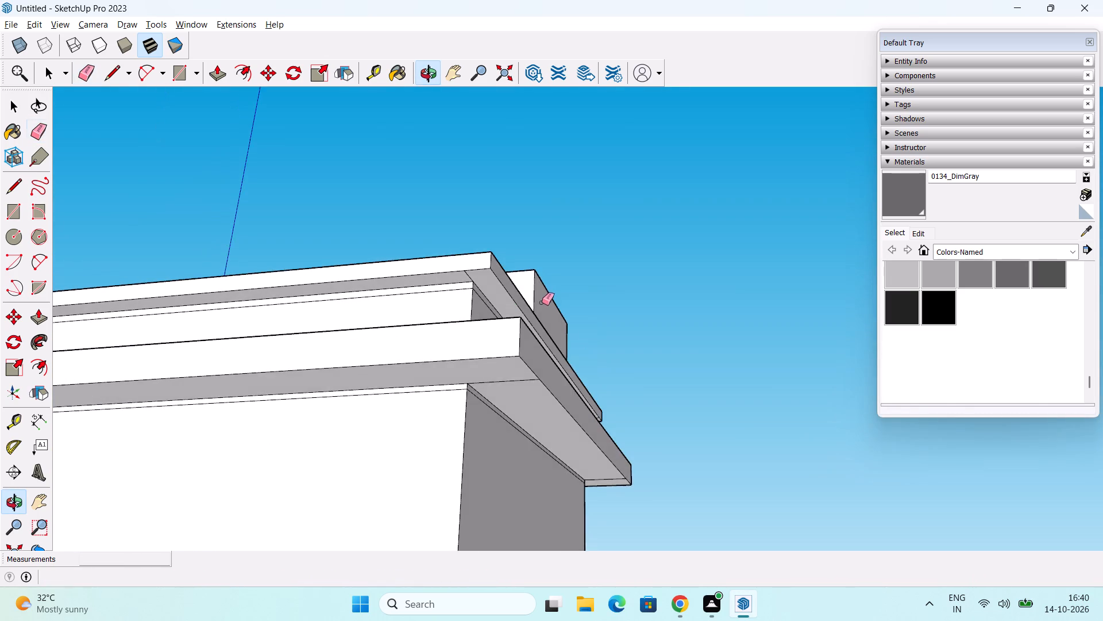
pyautogui.scroll(2, 516, 286)
pyautogui.scroll(3, 457, 265)
pyautogui.click(457, 277)
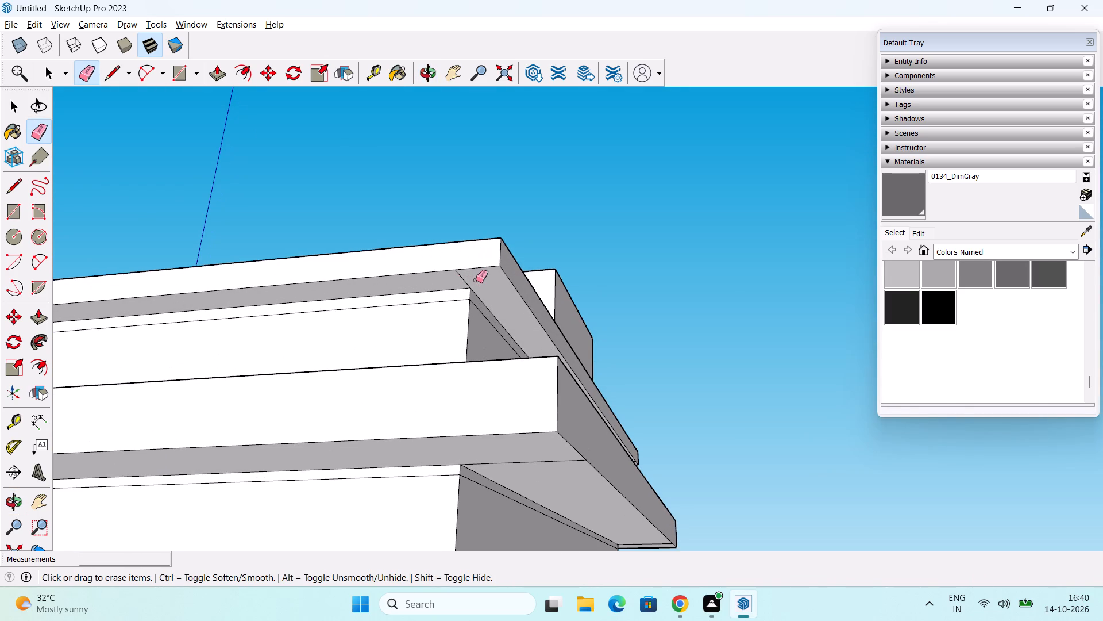
pyautogui.click(466, 279)
# Erase the stray edge at the cap's fourth underside corner, beside the rooftop block.
pyautogui.scroll(-2, 489, 284)
pyautogui.moveTo(588, 368); pyautogui.dragTo(390, 346, button='middle')
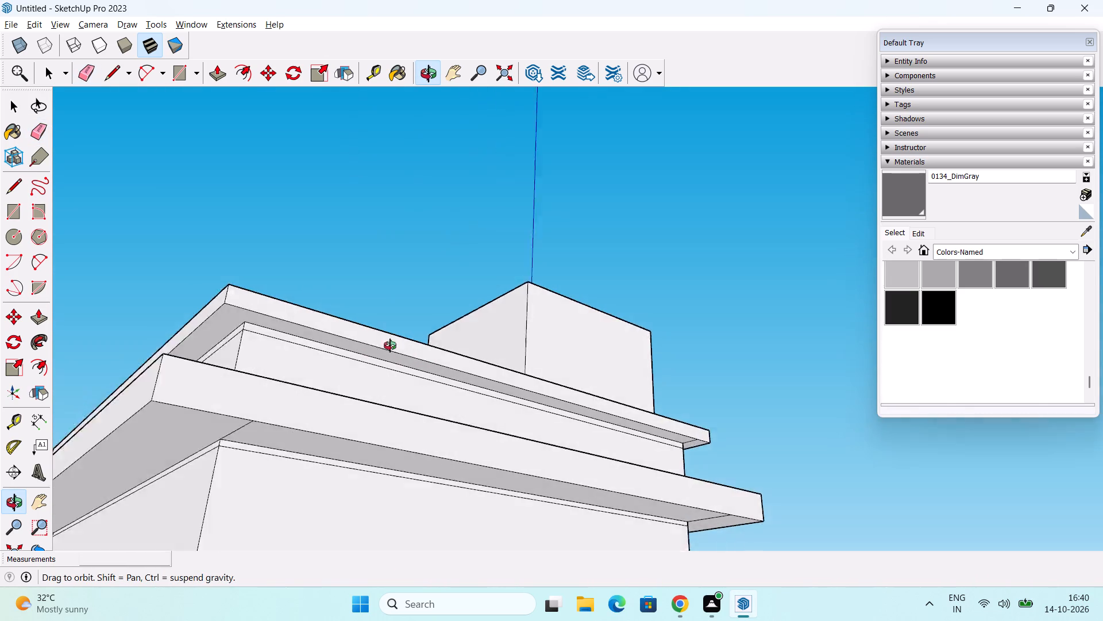
pyautogui.moveTo(390, 346); pyautogui.dragTo(326, 340, button='middle')
pyautogui.moveTo(849, 409); pyautogui.dragTo(653, 412, button='middle')
pyautogui.scroll(8, 697, 432)
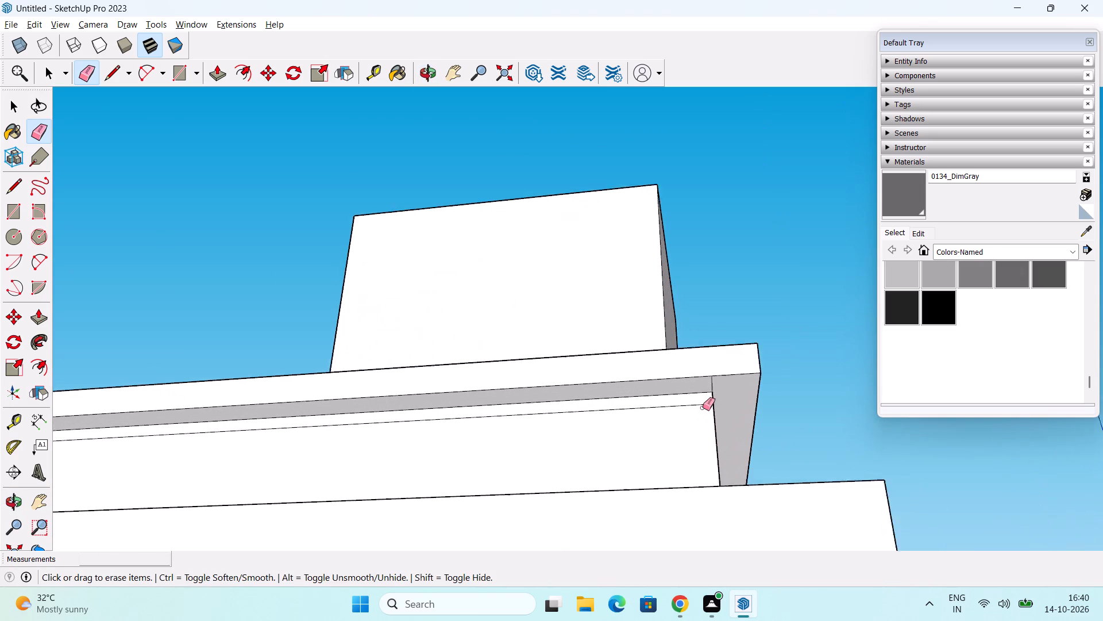
pyautogui.scroll(1, 703, 408)
pyautogui.click(715, 379)
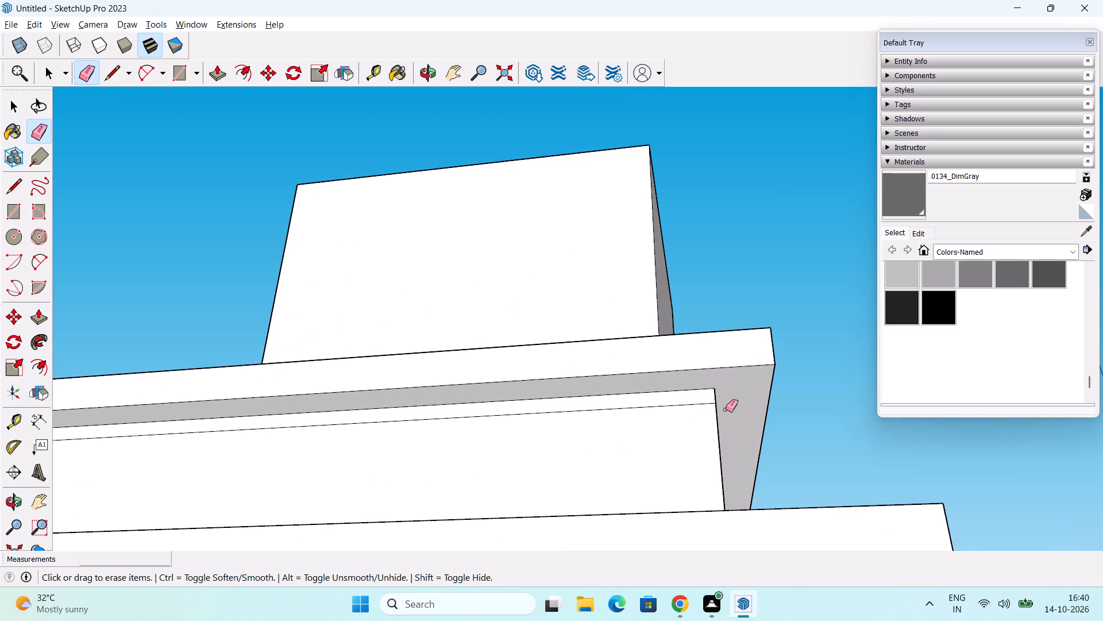
# Inspect the stair-room's parapet cap and roof slab from all sides for leftover edges.
pyautogui.moveTo(720, 411); pyautogui.dragTo(655, 481, button='middle')
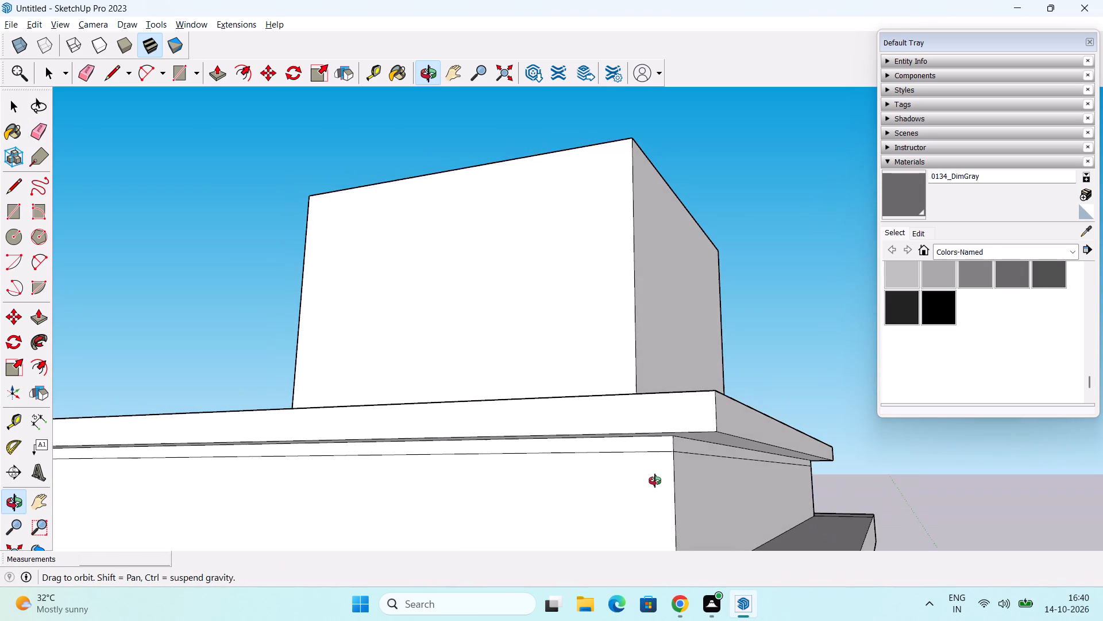
pyautogui.moveTo(655, 481); pyautogui.dragTo(655, 477, button='middle')
pyautogui.scroll(-5, 666, 455)
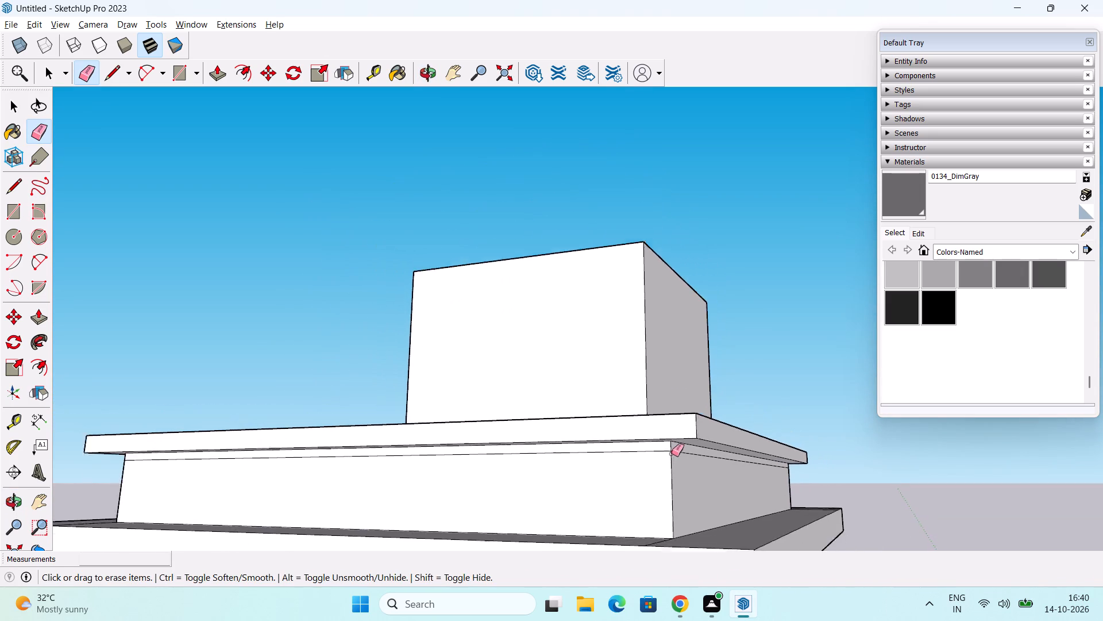
pyautogui.scroll(-1, 672, 454)
pyautogui.moveTo(676, 442); pyautogui.dragTo(462, 402, button='middle')
pyautogui.moveTo(989, 462); pyautogui.dragTo(639, 446, button='middle')
pyautogui.moveTo(747, 443); pyautogui.dragTo(663, 419, button='middle')
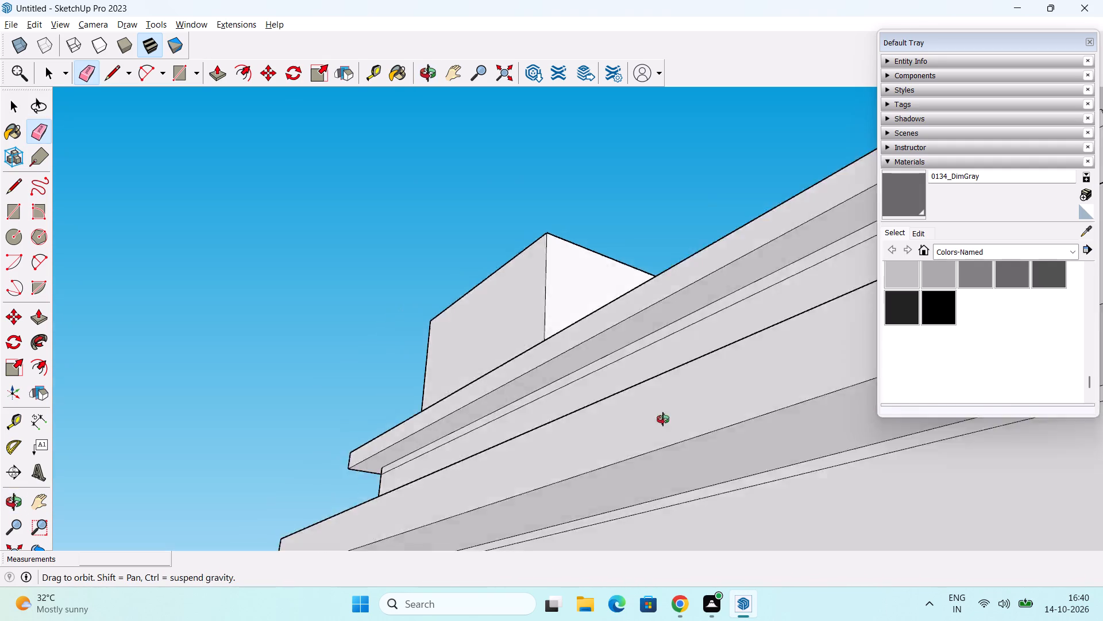
pyautogui.moveTo(663, 419); pyautogui.dragTo(572, 504, button='middle')
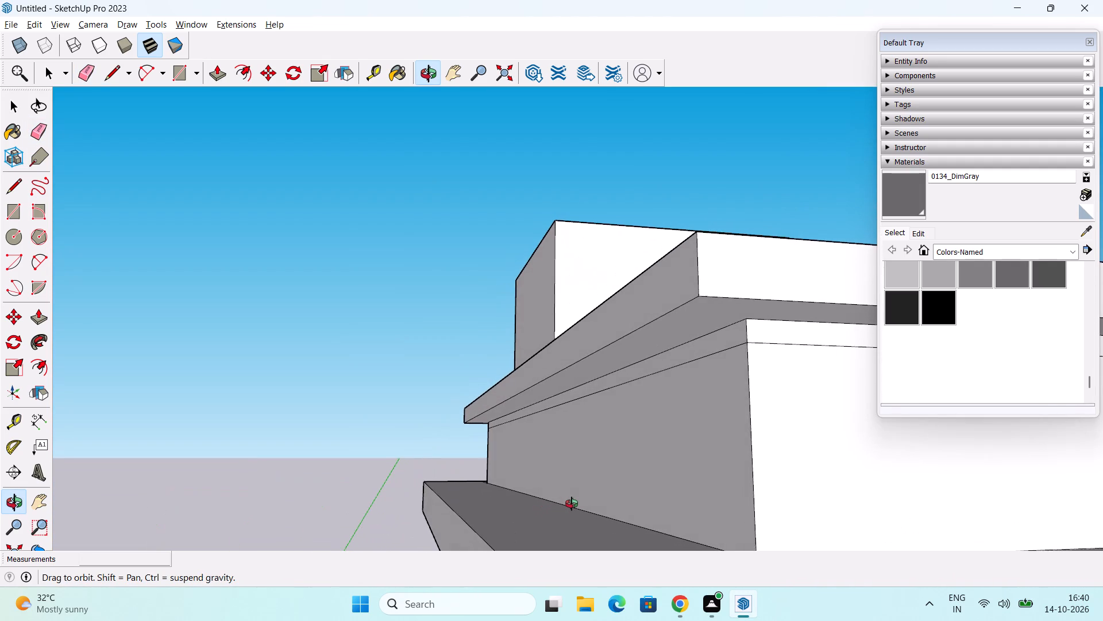
pyautogui.moveTo(572, 504); pyautogui.dragTo(576, 504, button='middle')
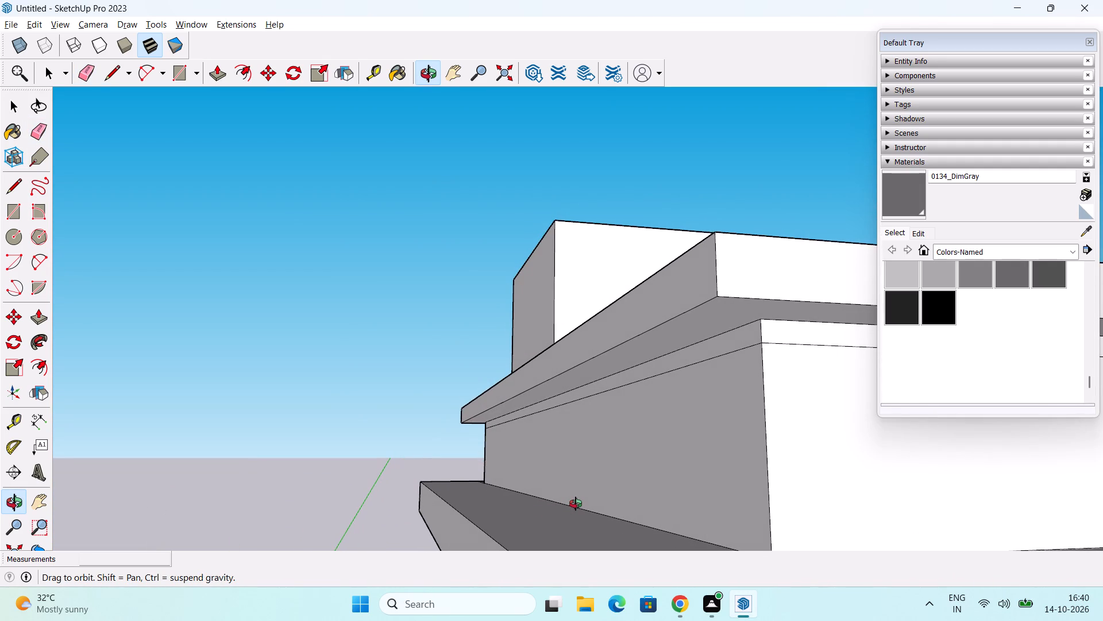
pyautogui.moveTo(576, 504); pyautogui.dragTo(750, 555, button='middle')
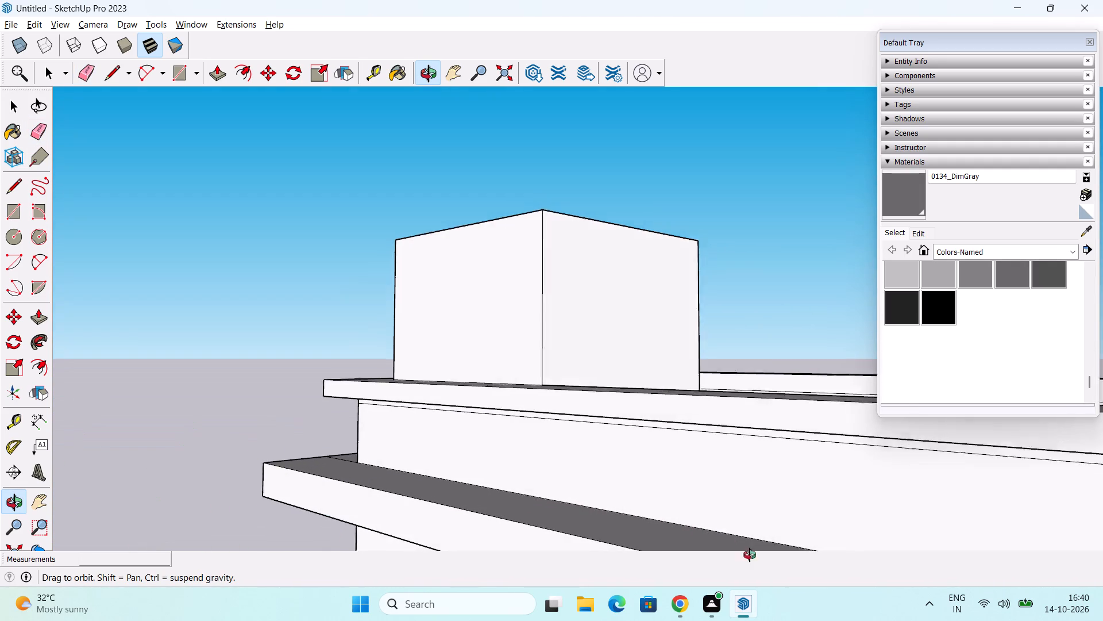
pyautogui.moveTo(750, 555); pyautogui.dragTo(538, 529, button='middle')
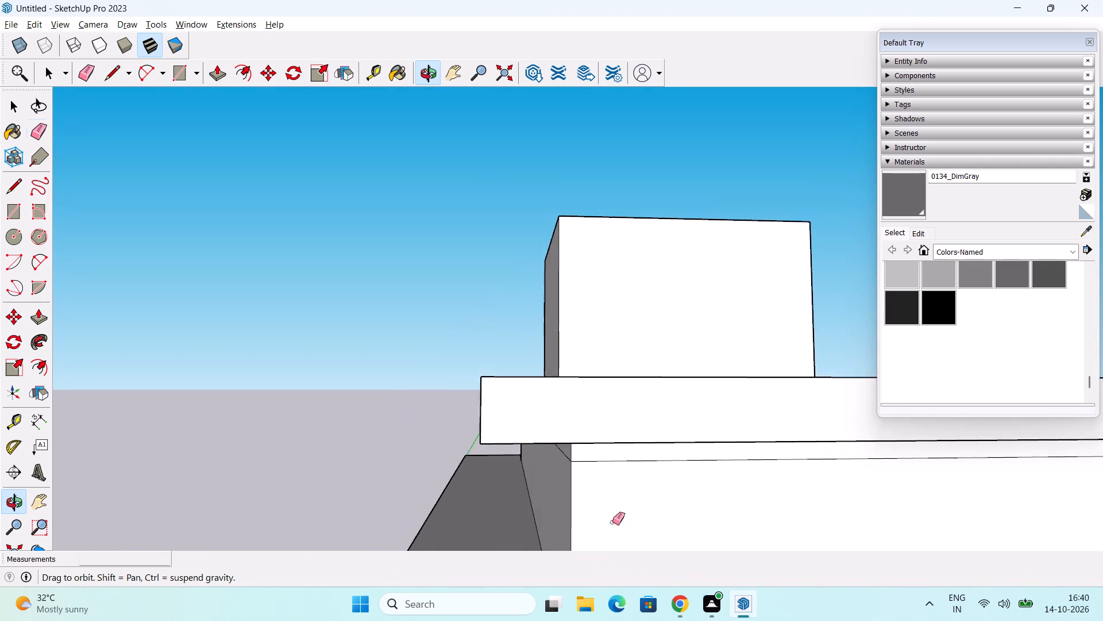
pyautogui.moveTo(674, 509); pyautogui.dragTo(646, 449, button='middle')
pyautogui.scroll(-9, 668, 443)
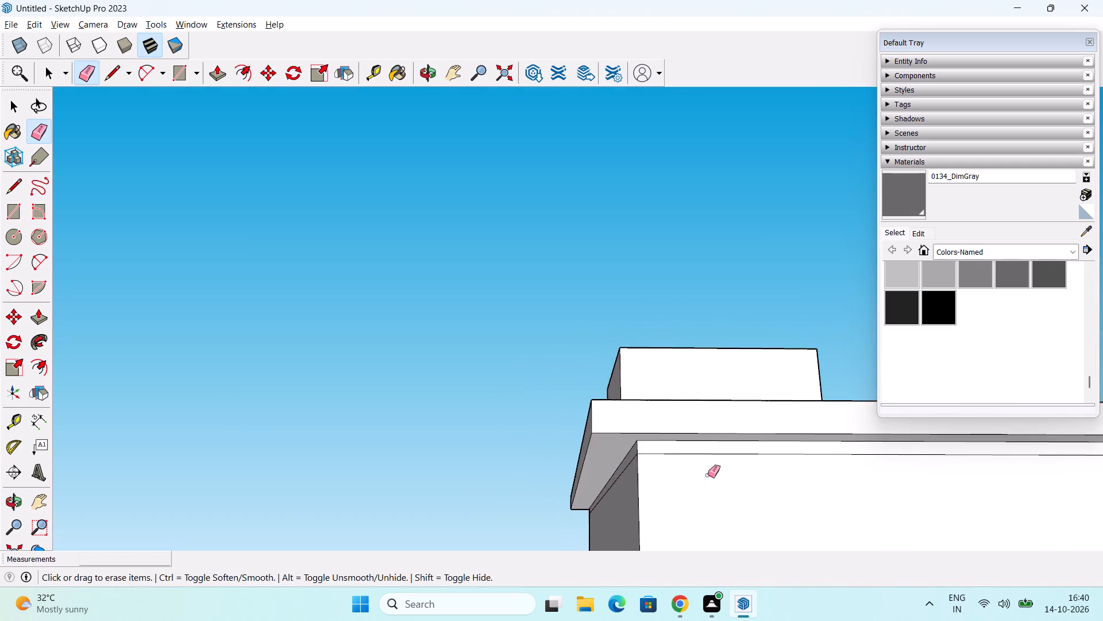
pyautogui.scroll(-6, 708, 475)
pyautogui.moveTo(732, 495); pyautogui.dragTo(682, 411, button='middle')
pyautogui.moveTo(691, 416); pyautogui.dragTo(880, 558, button='middle')
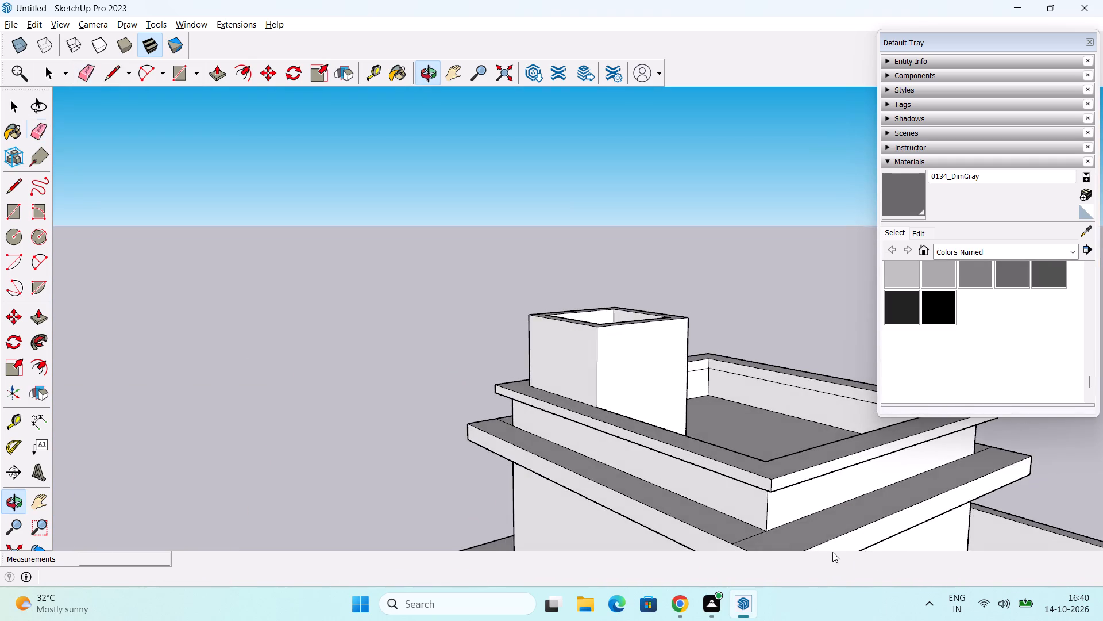
pyautogui.moveTo(835, 532); pyautogui.dragTo(806, 381, button='middle')
pyautogui.moveTo(745, 461); pyautogui.dragTo(751, 342, button='middle')
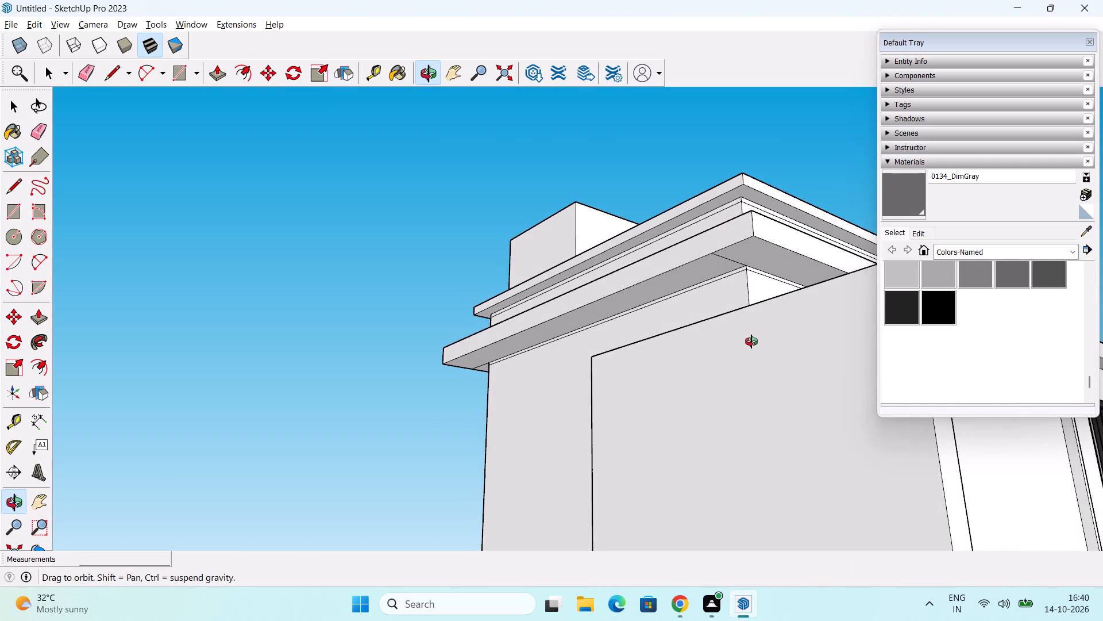
pyautogui.moveTo(751, 342); pyautogui.dragTo(811, 366, button='middle')
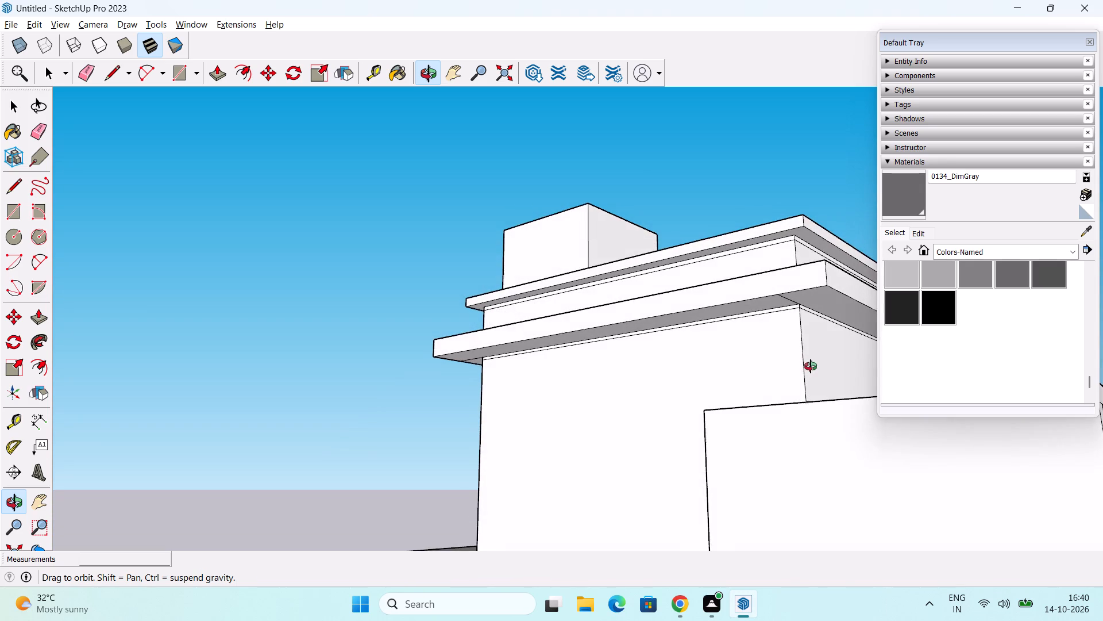
pyautogui.moveTo(811, 366); pyautogui.dragTo(849, 464, button='middle')
pyautogui.moveTo(849, 464); pyautogui.dragTo(787, 496, button='middle')
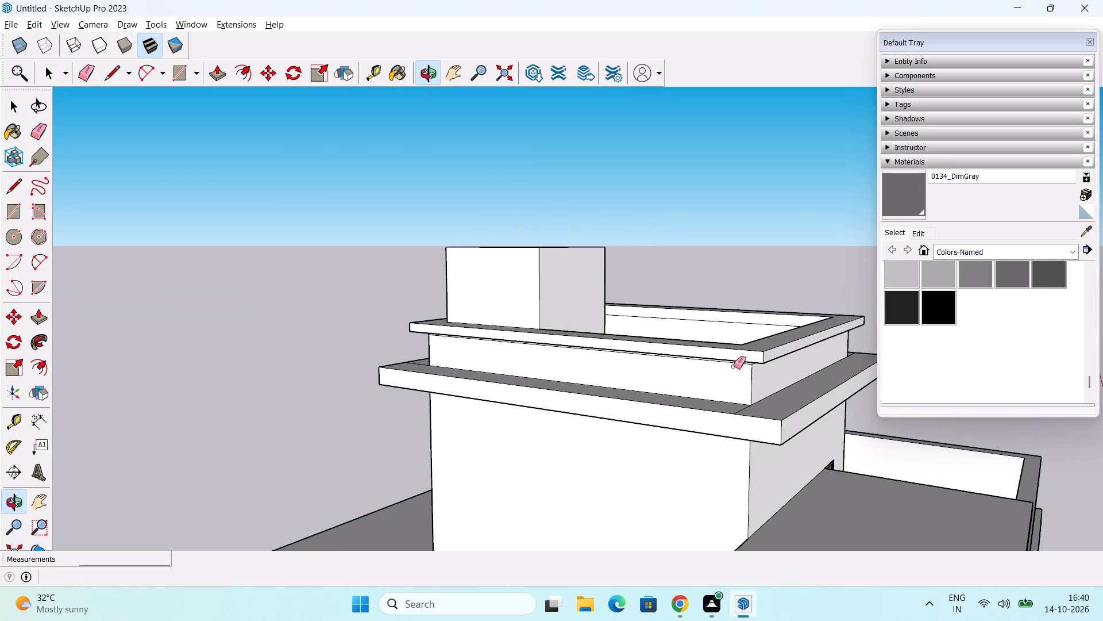
# Delete the stray horizontal line just below the cap on one outer face of the stair-room parapet.
pyautogui.scroll(3, 735, 356)
pyautogui.moveTo(700, 434); pyautogui.dragTo(698, 392, button='middle')
pyautogui.scroll(5, 698, 387)
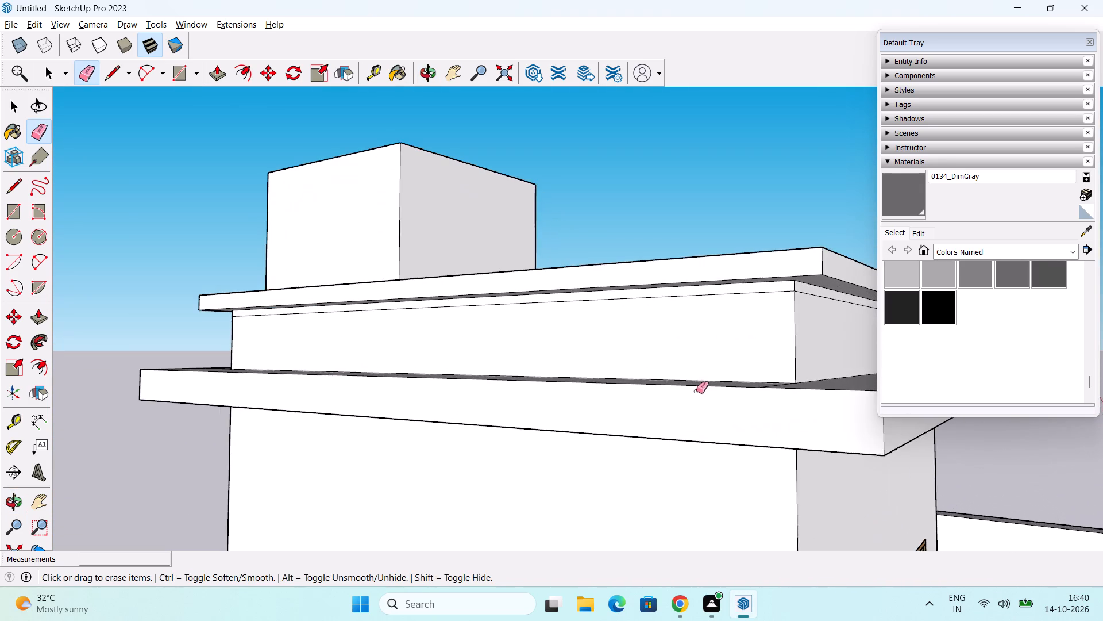
pyautogui.moveTo(695, 393); pyautogui.dragTo(662, 361, button='middle')
pyautogui.moveTo(727, 422); pyautogui.dragTo(728, 427, button='middle')
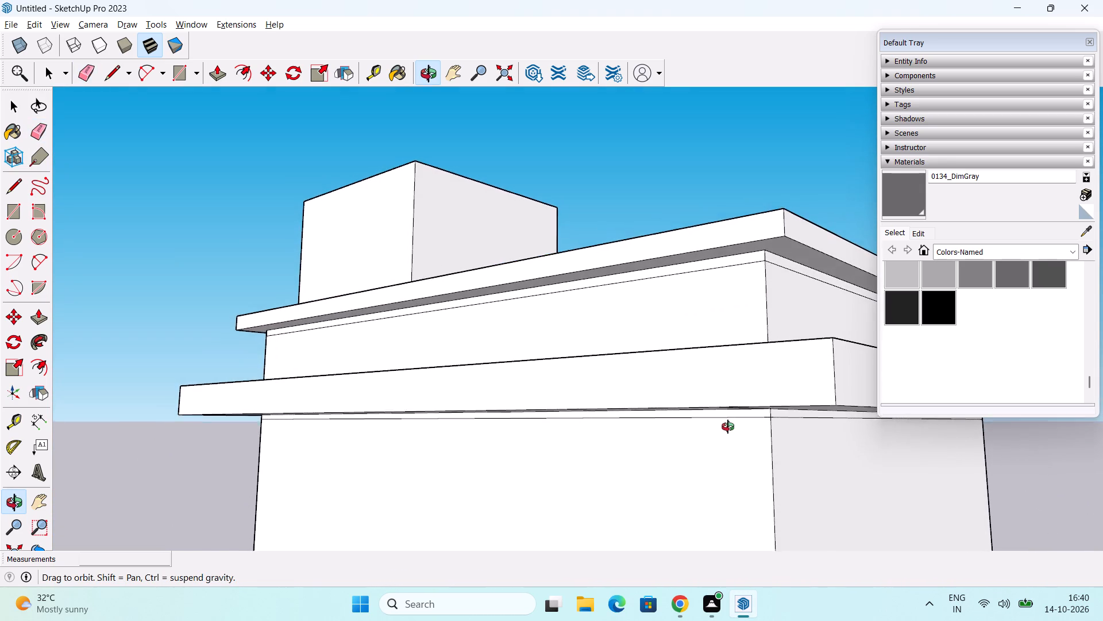
pyautogui.moveTo(728, 427); pyautogui.dragTo(722, 455, button='middle')
pyautogui.click(722, 455)
pyautogui.press('space')
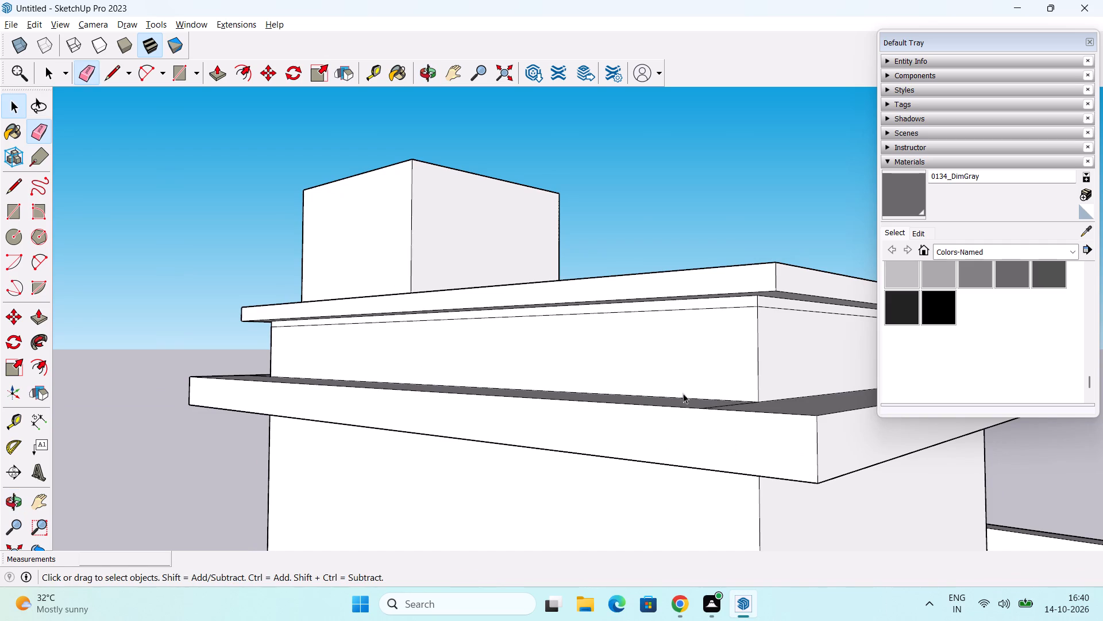
pyautogui.scroll(2, 673, 385)
pyautogui.scroll(2, 684, 336)
pyautogui.click(765, 278)
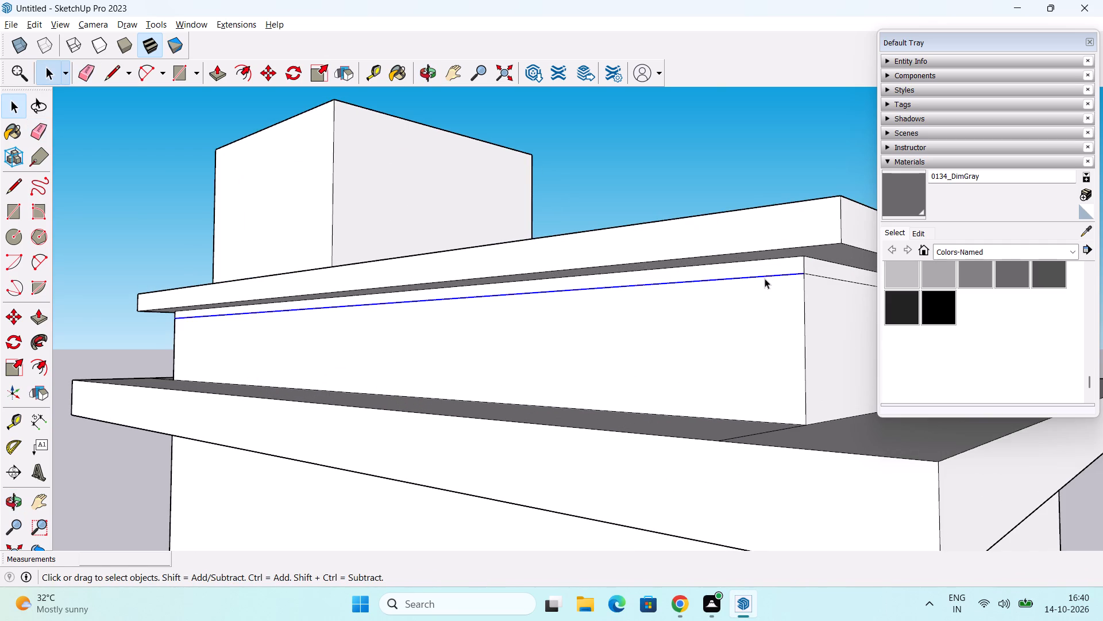
pyautogui.press('Delete')
# Delete the matching horizontal lines below the cap on the next two outer faces around the stair-room parapet.
pyautogui.moveTo(771, 278); pyautogui.dragTo(656, 274, button='middle')
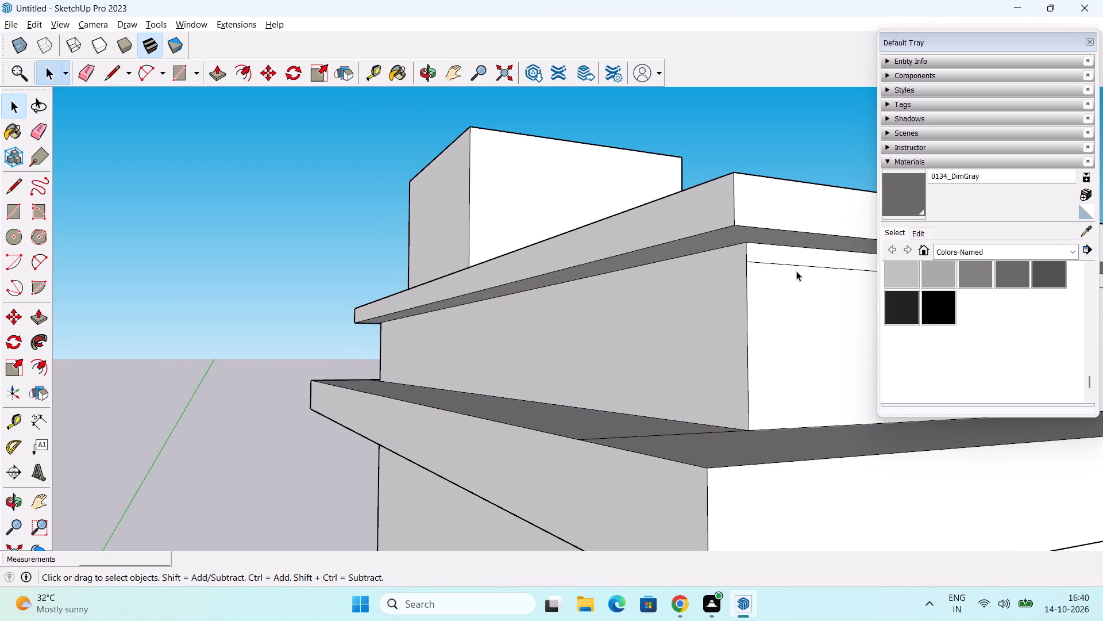
pyautogui.click(805, 264)
pyautogui.press('Delete')
pyautogui.scroll(-2, 803, 292)
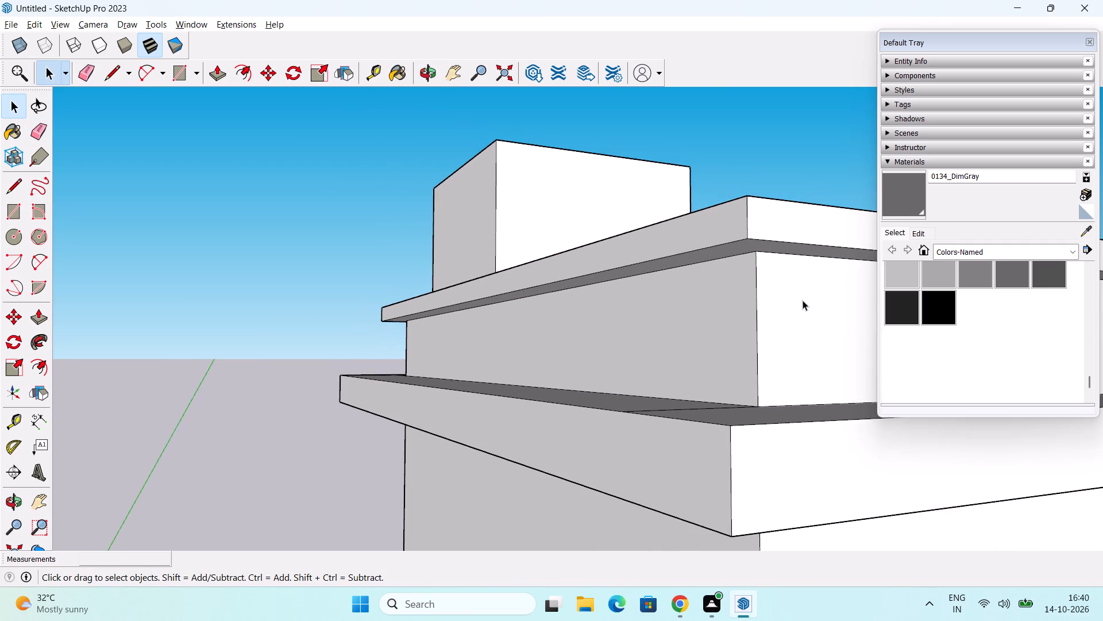
pyautogui.keyDown('shift'); pyautogui.moveTo(790, 329); pyautogui.dragTo(559, 331, button='middle'); pyautogui.keyUp('shift')
pyautogui.scroll(-8, 708, 341)
pyautogui.keyDown('shift'); pyautogui.moveTo(725, 348); pyautogui.dragTo(537, 362, button='middle'); pyautogui.keyUp('shift')
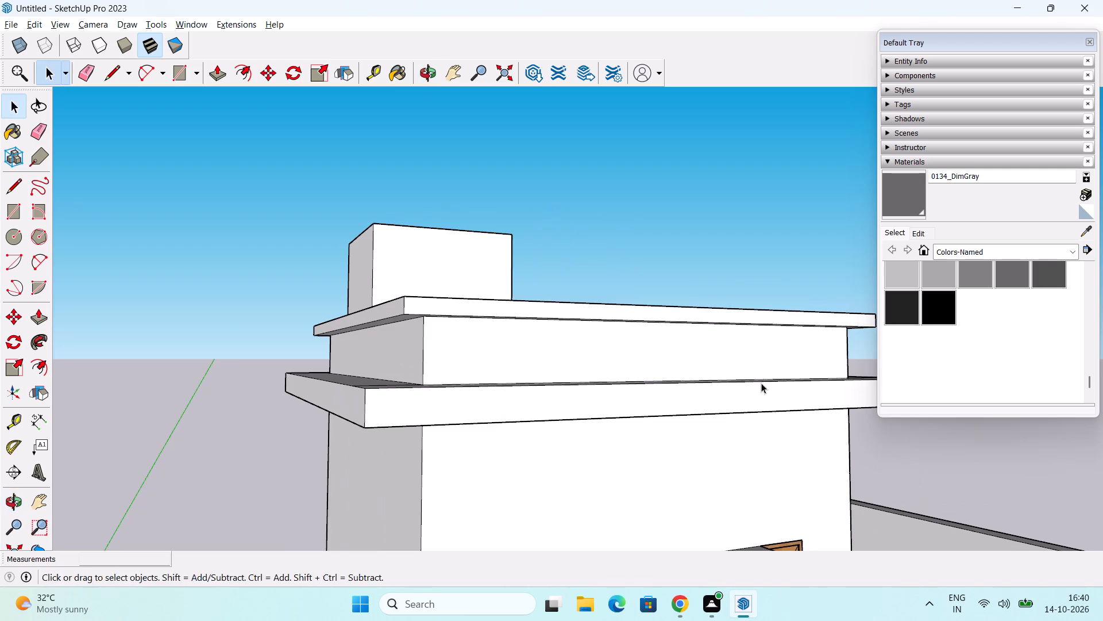
pyautogui.moveTo(761, 383); pyautogui.dragTo(568, 370, button='middle')
pyautogui.moveTo(774, 371); pyautogui.dragTo(454, 348, button='middle')
pyautogui.scroll(2, 551, 297)
pyautogui.click(564, 285)
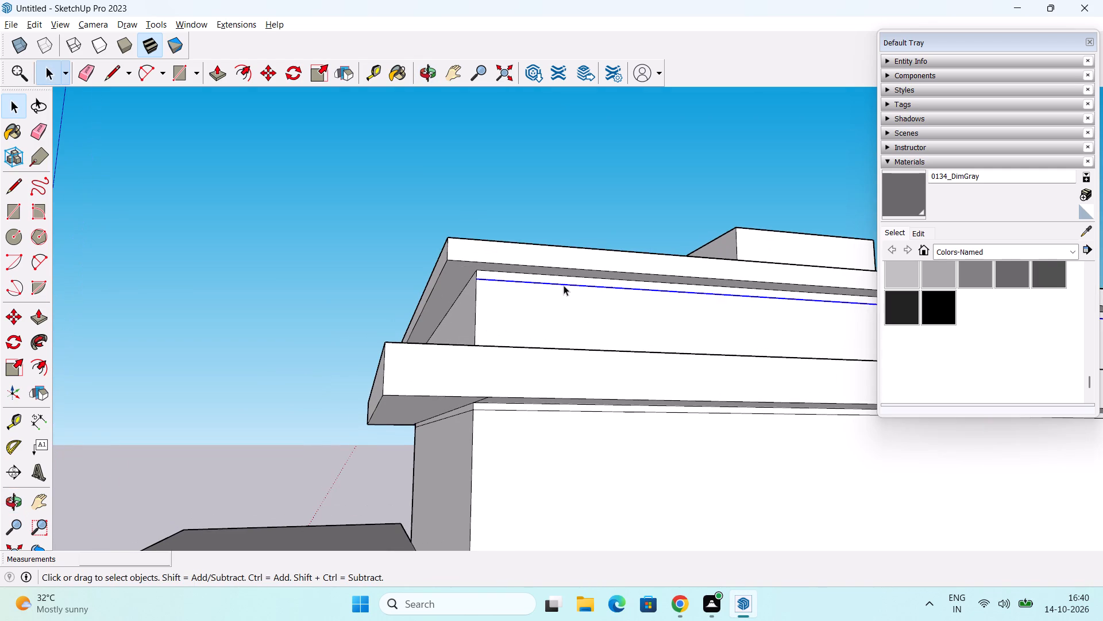
pyautogui.press('Delete')
# Delete the stray horizontal line below the cap on the remaining outer face of the stair-room parapet.
pyautogui.scroll(-2, 612, 294)
pyautogui.keyDown('shift'); pyautogui.moveTo(622, 305); pyautogui.dragTo(461, 309, button='middle'); pyautogui.keyUp('shift')
pyautogui.moveTo(846, 379); pyautogui.dragTo(624, 356, button='middle')
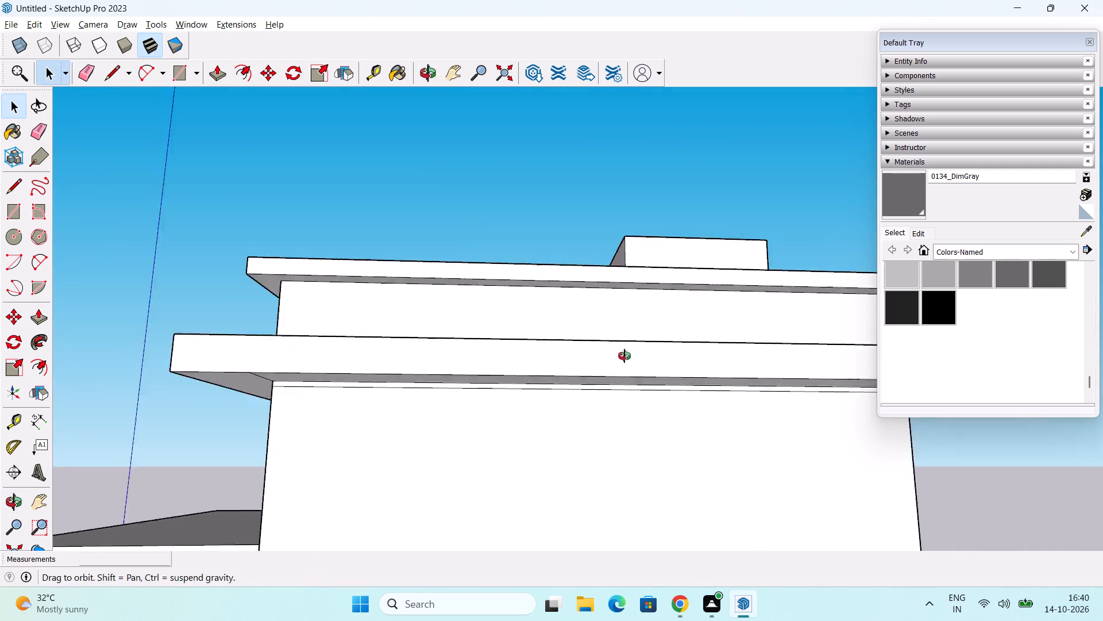
pyautogui.moveTo(624, 356); pyautogui.dragTo(489, 354, button='middle')
pyautogui.scroll(2, 598, 289)
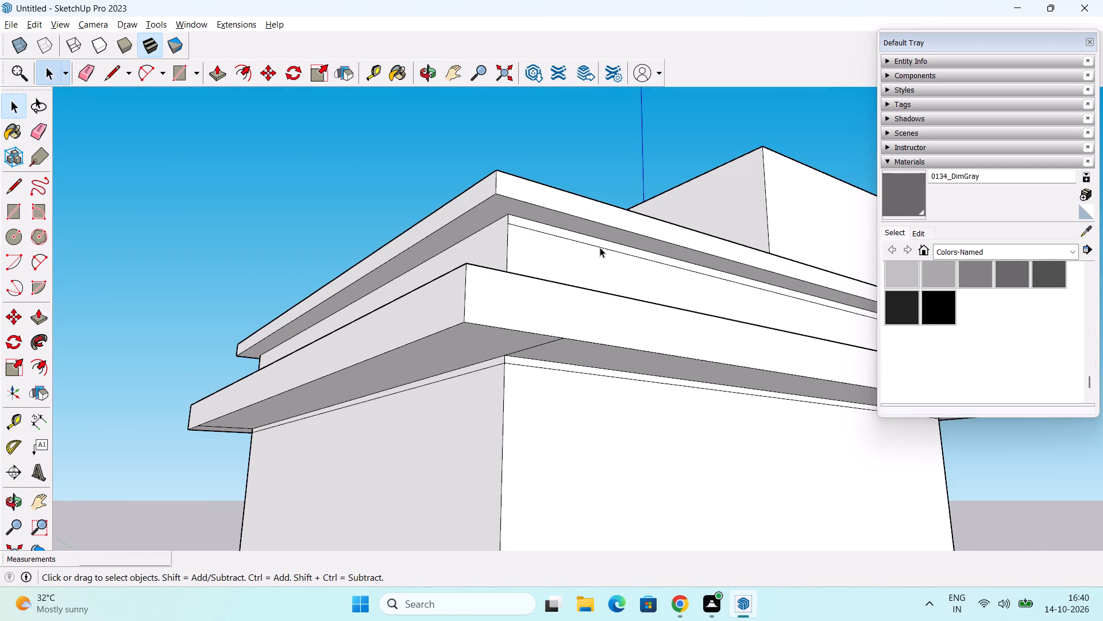
pyautogui.click(600, 247)
pyautogui.press('Delete')
# Erase the stray corner edge on the underside of the stair-room's projecting roof slab.
pyautogui.moveTo(596, 313); pyautogui.dragTo(553, 293, button='middle')
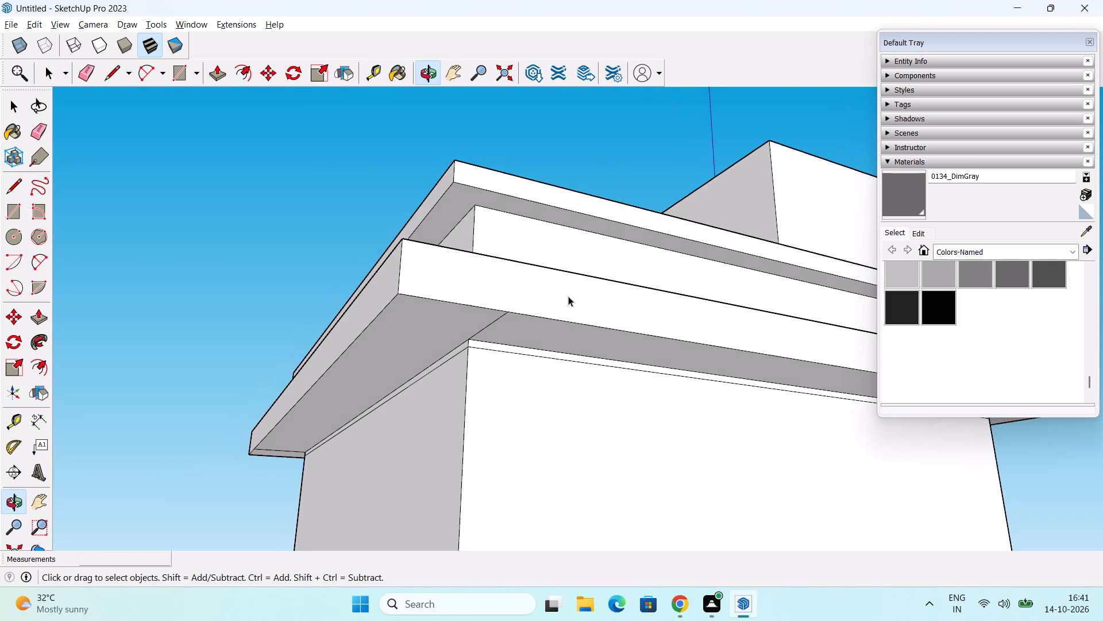
pyautogui.moveTo(622, 444); pyautogui.dragTo(616, 379, button='middle')
pyautogui.middleClick(601, 285)
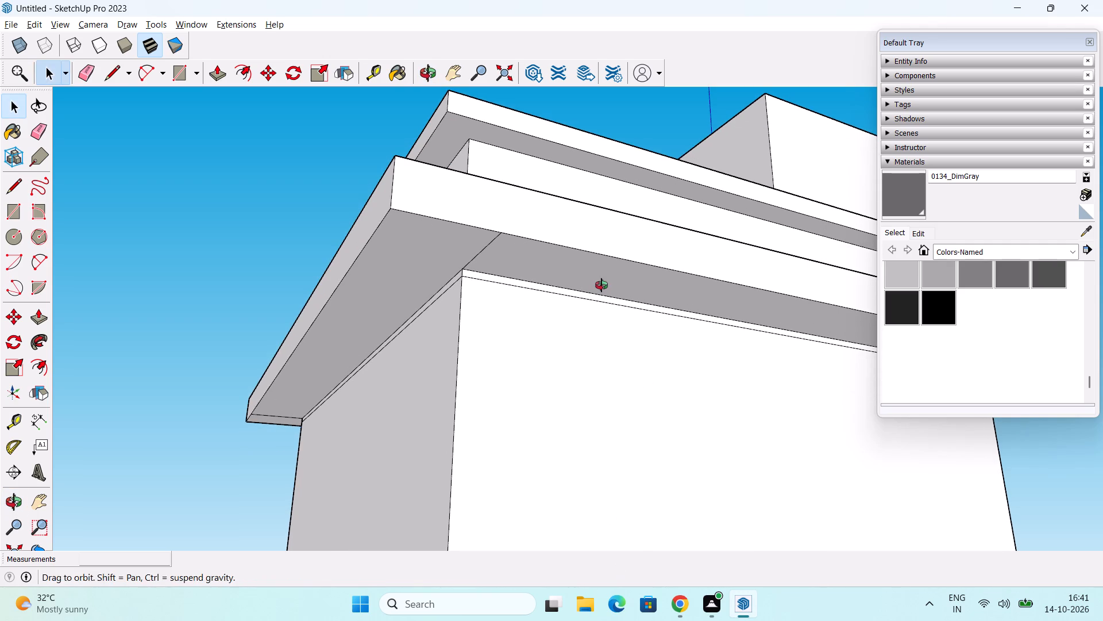
pyautogui.press('e')
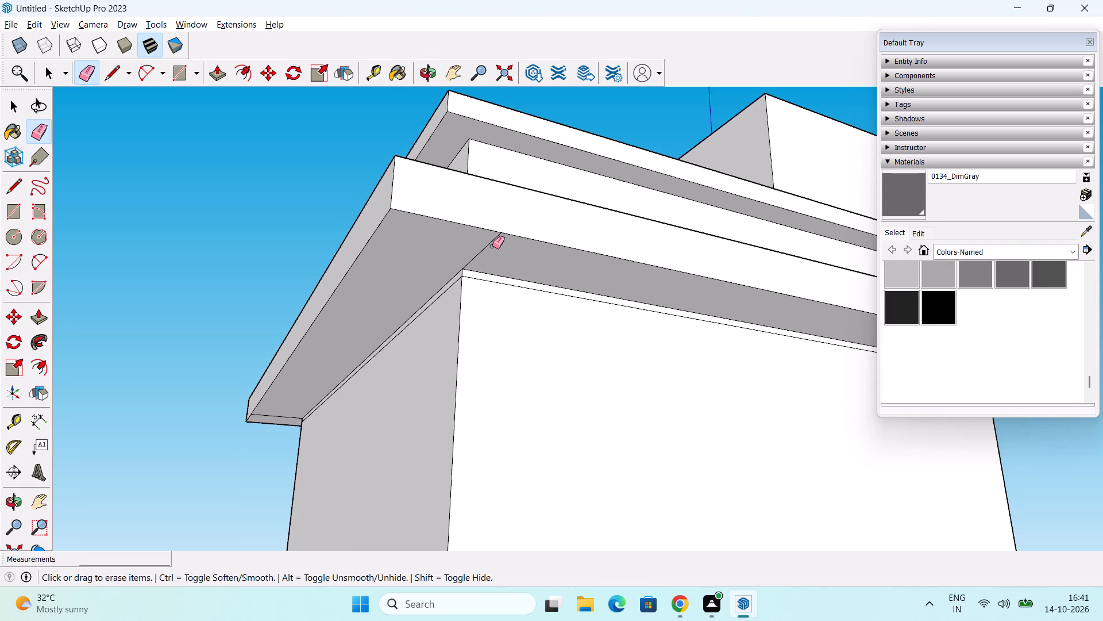
pyautogui.click(488, 245)
# Erase the matching stray edge at the second underside corner of the stair-room roof slab.
pyautogui.moveTo(454, 339); pyautogui.dragTo(739, 381, button='middle')
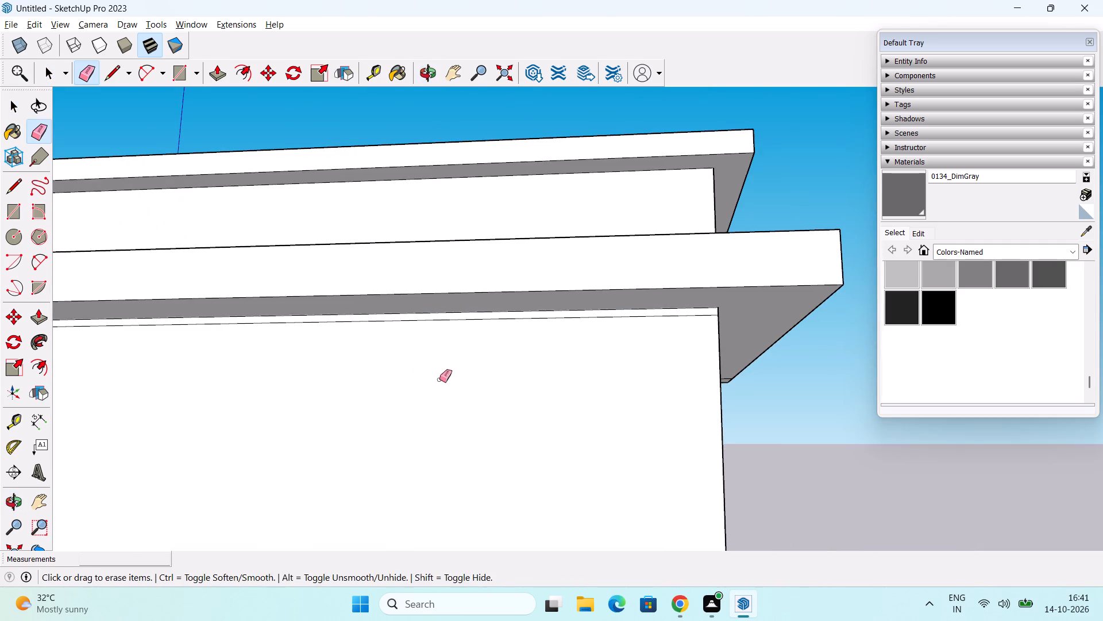
pyautogui.moveTo(298, 384); pyautogui.dragTo(603, 354, button='middle')
pyautogui.moveTo(218, 358); pyautogui.dragTo(399, 319, button='middle')
pyautogui.moveTo(274, 316); pyautogui.dragTo(450, 423, button='middle')
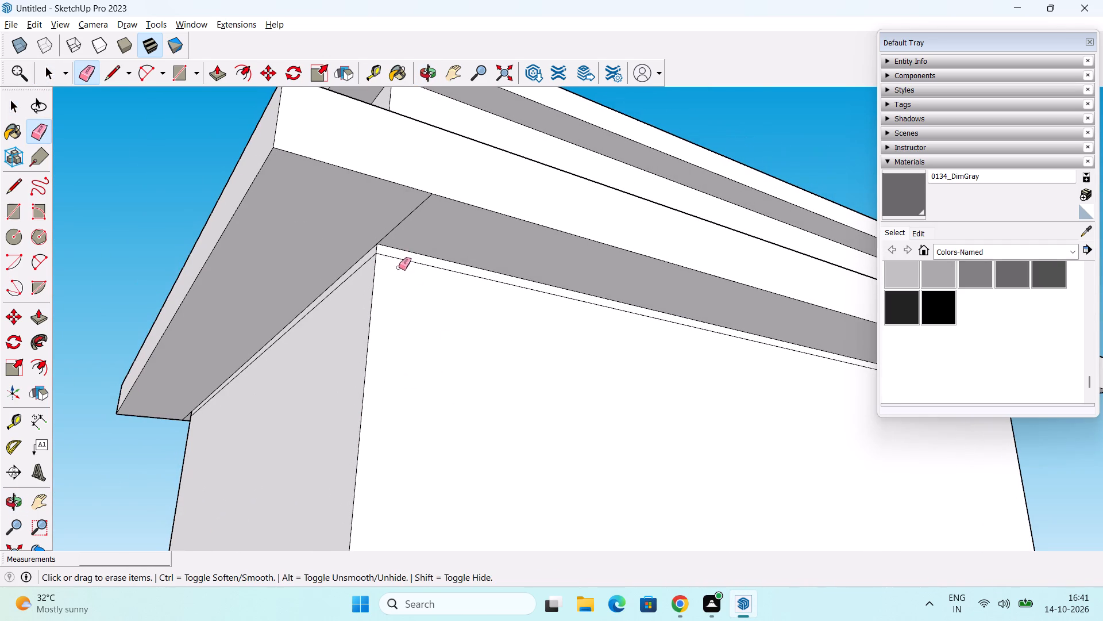
pyautogui.click(410, 216)
# Erase the stray edge at the third underside corner of the stair-room roof slab, on the side facing the terrace.
pyautogui.keyDown('shift'); pyautogui.moveTo(234, 355); pyautogui.dragTo(437, 370, button='middle'); pyautogui.keyUp('shift')
pyautogui.moveTo(375, 421); pyautogui.dragTo(613, 333, button='middle')
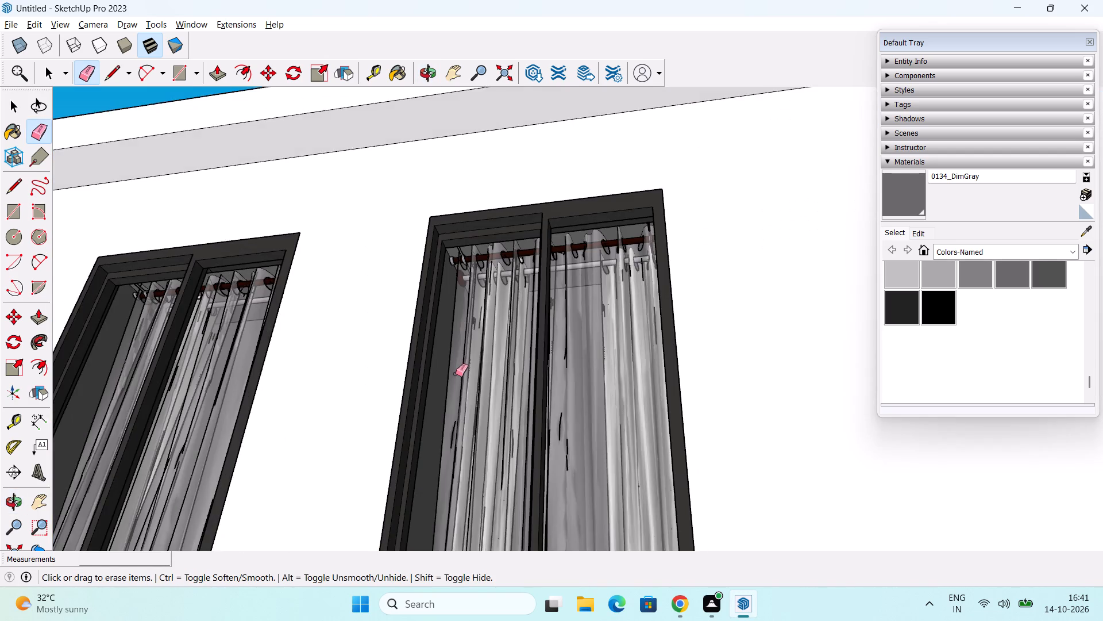
pyautogui.scroll(-3, 464, 367)
pyautogui.moveTo(503, 350); pyautogui.dragTo(516, 500, button='middle')
pyautogui.scroll(-3, 588, 386)
pyautogui.keyDown('shift'); pyautogui.moveTo(466, 248); pyautogui.dragTo(725, 592, button='middle'); pyautogui.keyUp('shift')
pyautogui.moveTo(523, 461); pyautogui.dragTo(589, 400, button='middle')
pyautogui.moveTo(577, 374); pyautogui.dragTo(786, 620, button='middle')
pyautogui.moveTo(673, 440); pyautogui.dragTo(672, 437, button='middle')
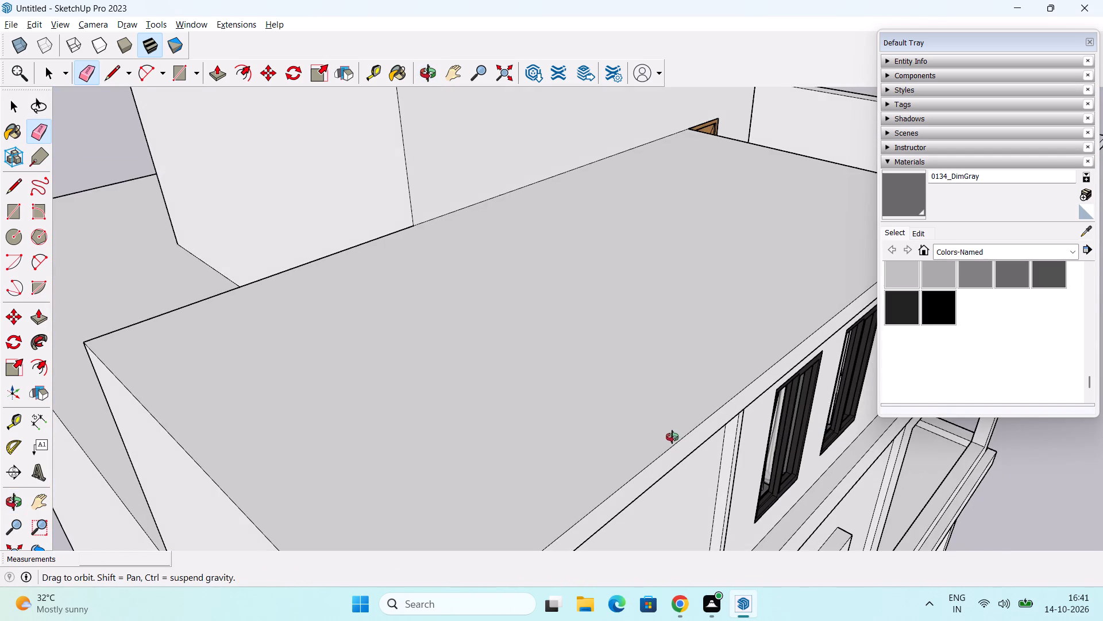
pyautogui.moveTo(672, 437); pyautogui.dragTo(613, 311, button='middle')
pyautogui.keyDown('shift'); pyautogui.moveTo(614, 304); pyautogui.dragTo(676, 532, button='middle'); pyautogui.keyUp('shift')
pyautogui.scroll(3, 519, 308)
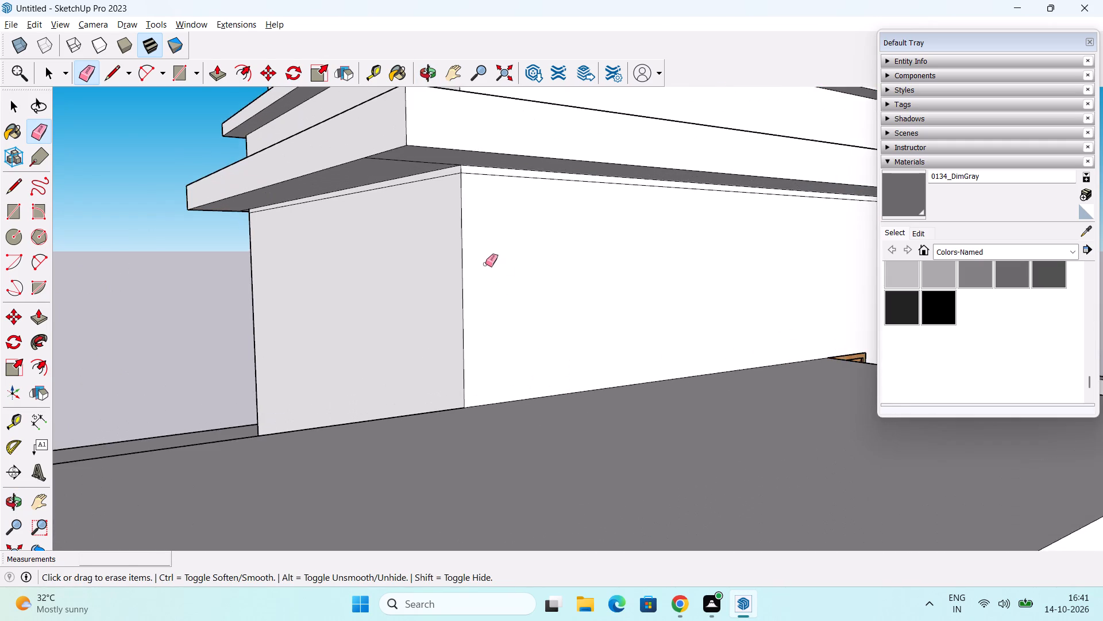
pyautogui.keyDown('shift'); pyautogui.moveTo(485, 264); pyautogui.dragTo(514, 383, button='middle'); pyautogui.keyUp('shift')
pyautogui.moveTo(520, 386); pyautogui.dragTo(535, 328, button='middle')
pyautogui.scroll(2, 478, 256)
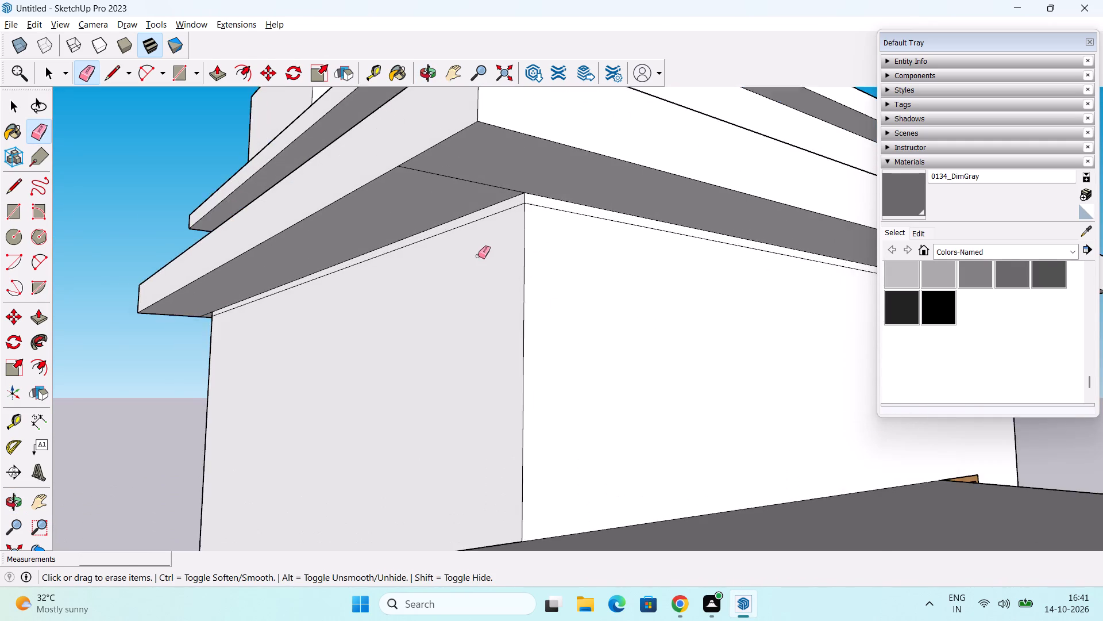
pyautogui.scroll(3, 478, 256)
pyautogui.click(483, 172)
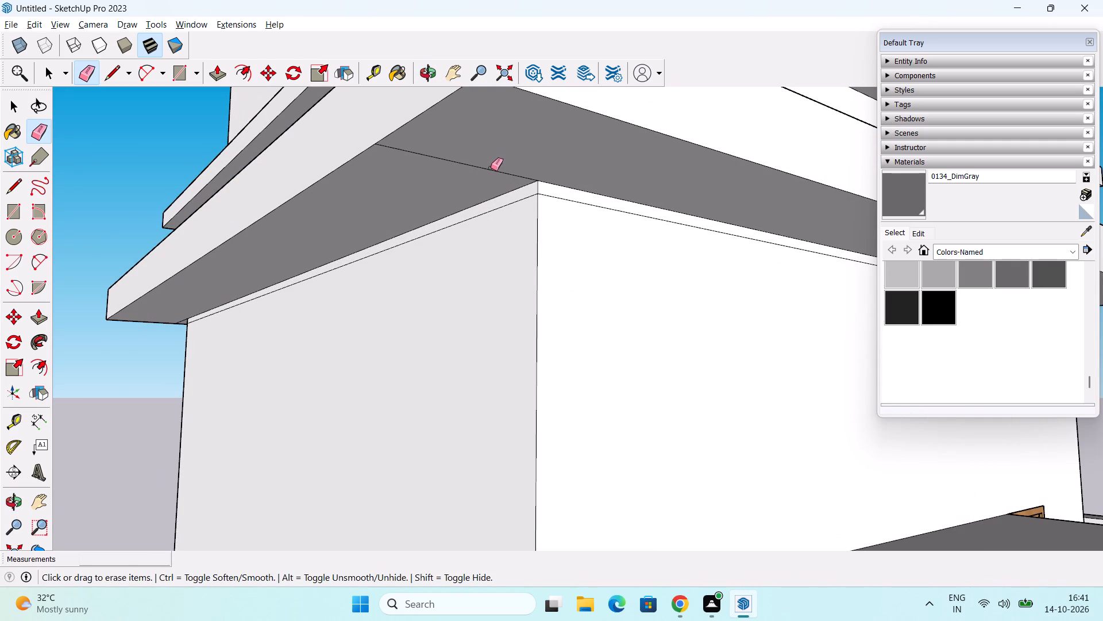
pyautogui.click(491, 168)
# Erase the stray edge at the fourth underside corner of the stair-room roof slab.
pyautogui.moveTo(371, 244); pyautogui.dragTo(701, 356, button='middle')
pyautogui.moveTo(342, 354); pyautogui.dragTo(457, 285, button='middle')
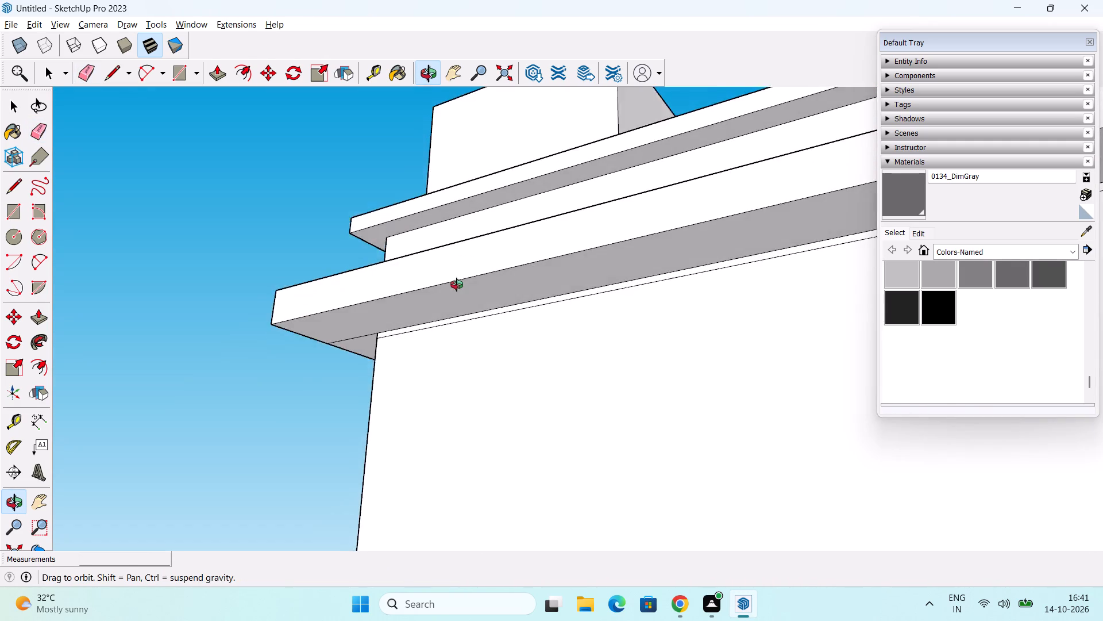
pyautogui.moveTo(457, 285); pyautogui.dragTo(497, 282, button='middle')
pyautogui.scroll(4, 379, 297)
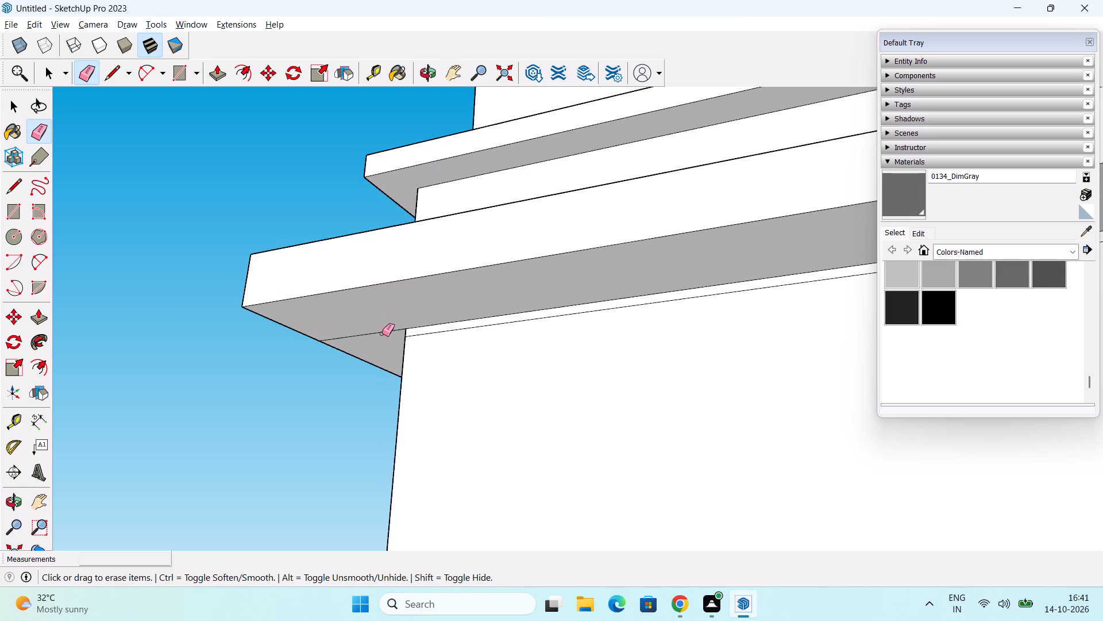
pyautogui.click(382, 333)
pyautogui.press('space')
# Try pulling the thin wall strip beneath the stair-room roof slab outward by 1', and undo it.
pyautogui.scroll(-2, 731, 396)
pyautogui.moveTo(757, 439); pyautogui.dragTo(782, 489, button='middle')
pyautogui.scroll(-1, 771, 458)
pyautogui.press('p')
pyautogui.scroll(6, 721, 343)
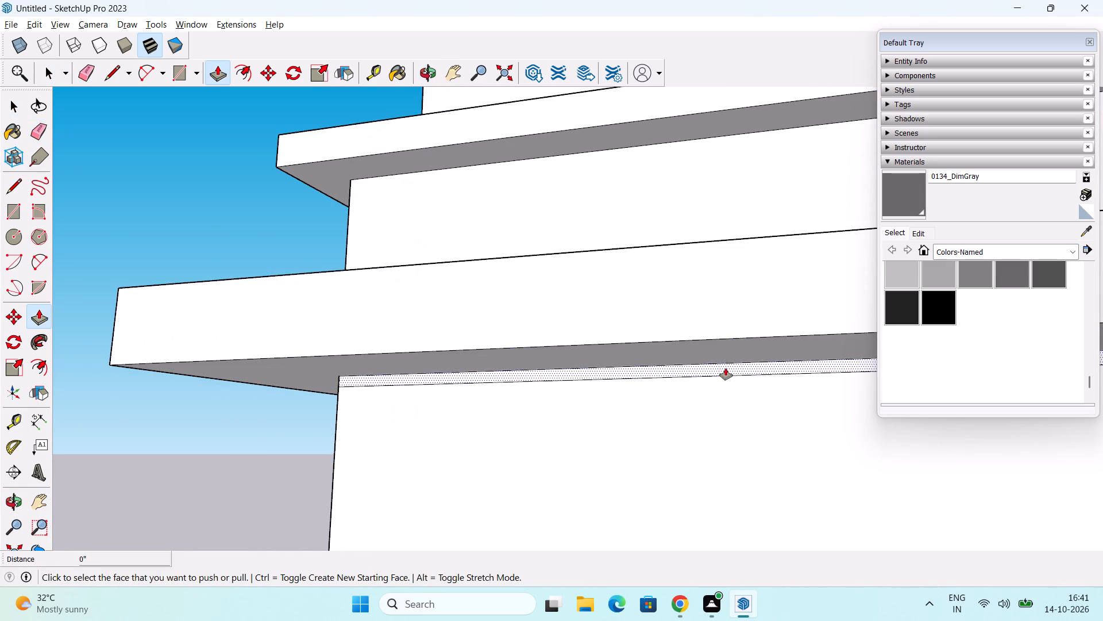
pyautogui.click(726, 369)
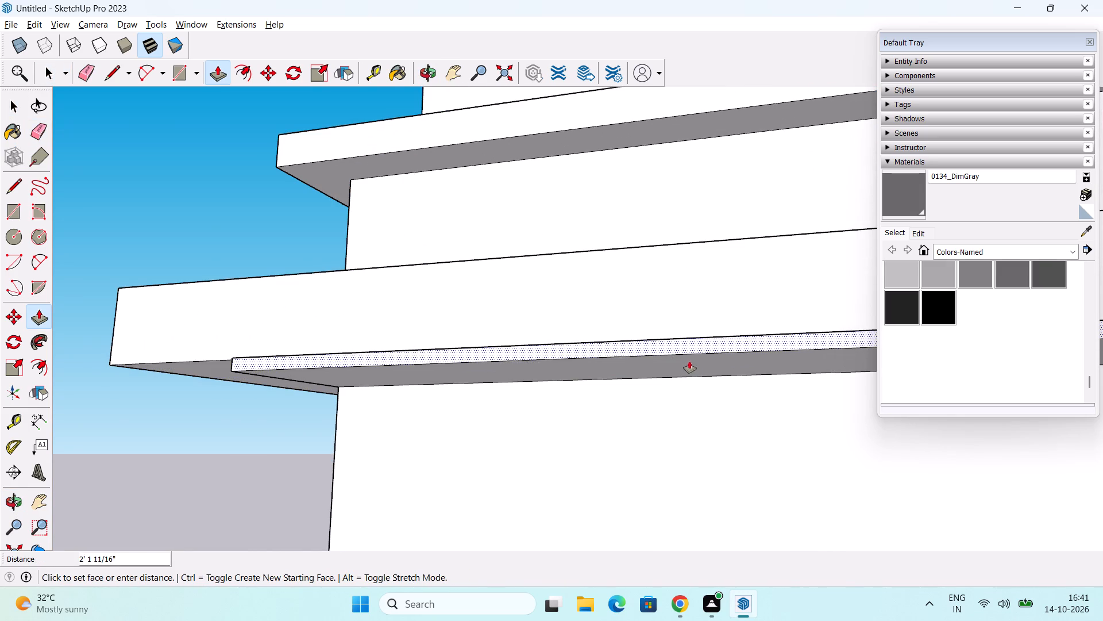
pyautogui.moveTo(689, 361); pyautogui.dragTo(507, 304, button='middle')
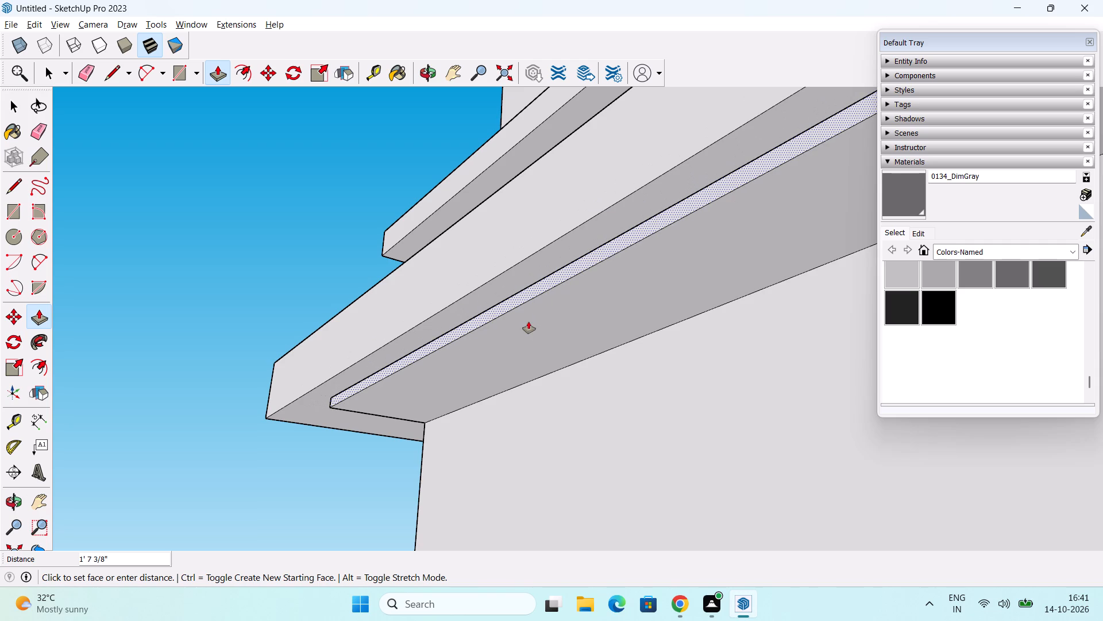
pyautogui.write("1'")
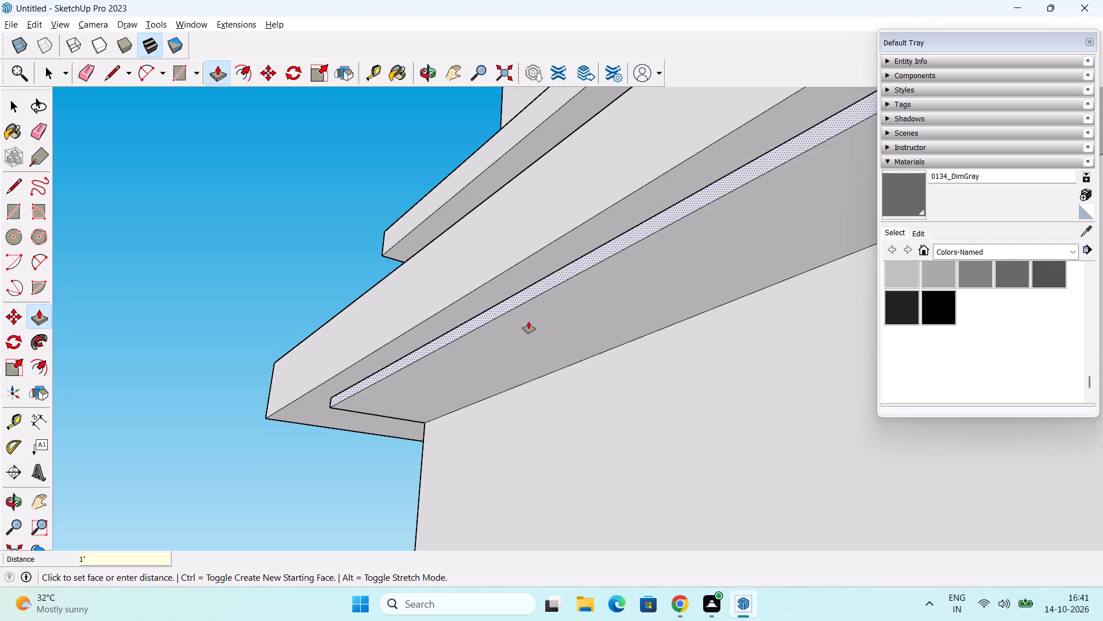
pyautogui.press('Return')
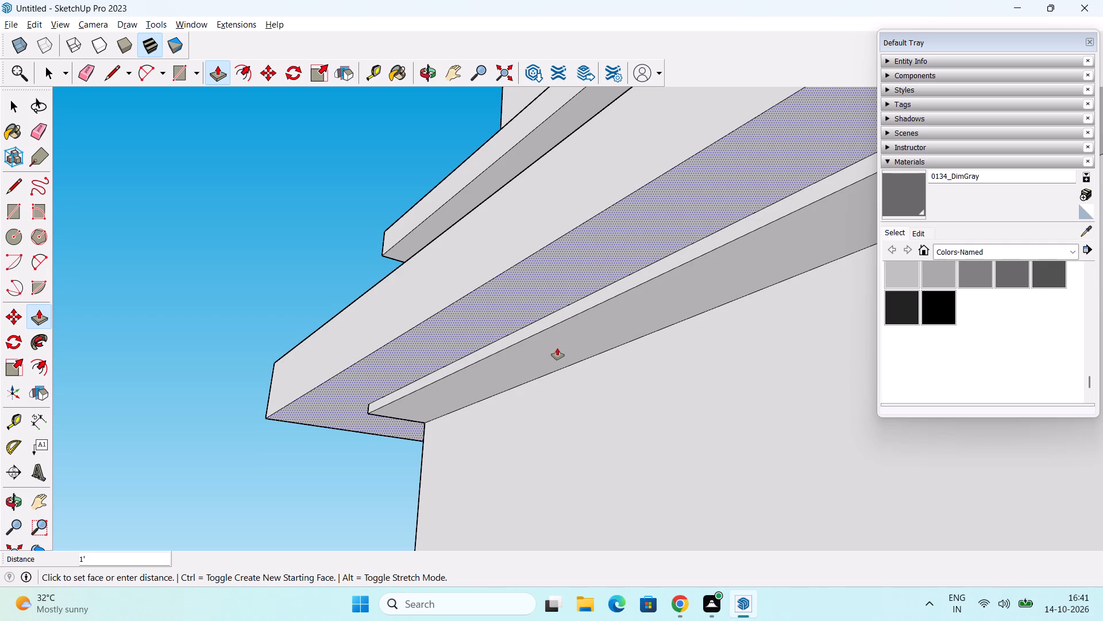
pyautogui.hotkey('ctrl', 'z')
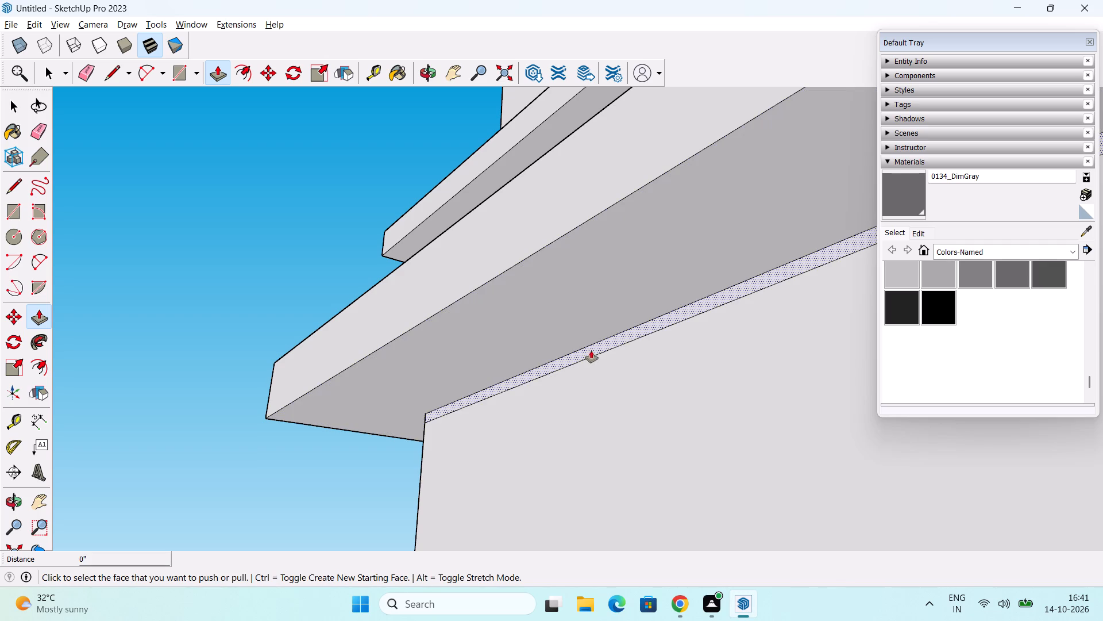
# Pull the thin wall strip directly beneath the stair-room roof slab outward by 1'6".
pyautogui.click(592, 351)
pyautogui.write('1\'6"')
pyautogui.press('Return')
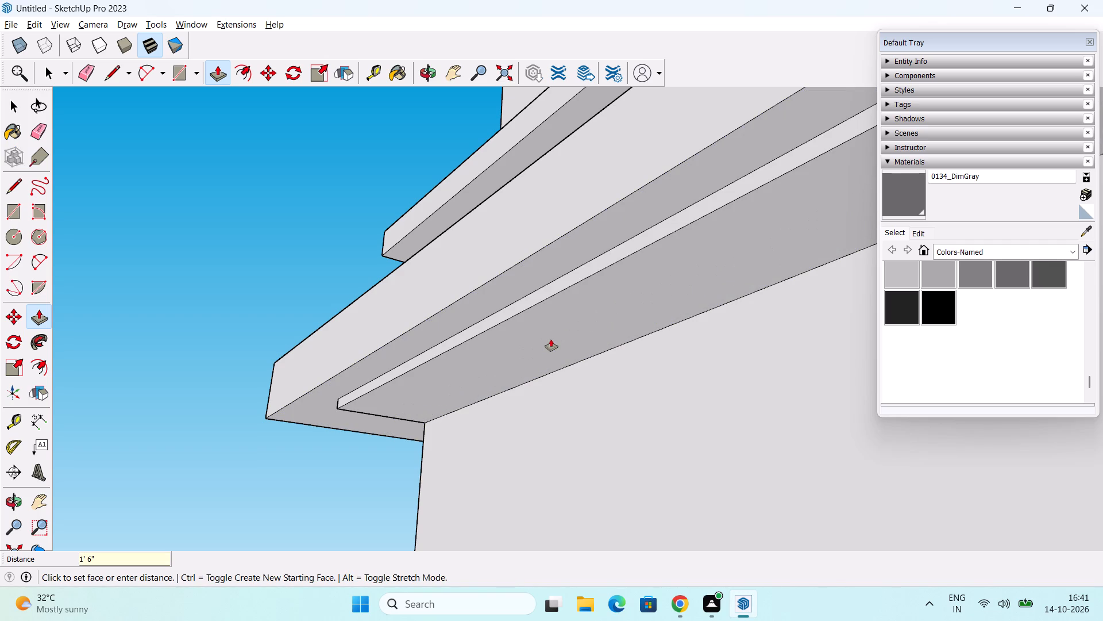
# Pull the adjoining thin strip beneath the slab outward by the same 1'6" on the next stair-room face.
pyautogui.scroll(-2, 554, 339)
pyautogui.moveTo(594, 368); pyautogui.dragTo(729, 429, button='middle')
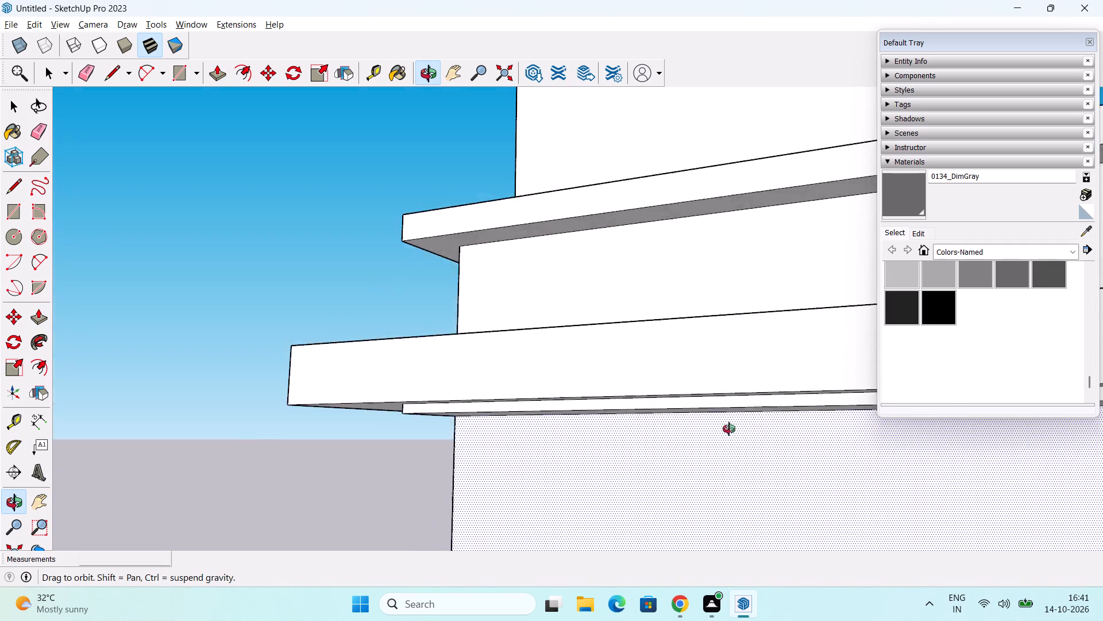
pyautogui.moveTo(729, 429); pyautogui.dragTo(593, 399, button='middle')
pyautogui.scroll(-2, 694, 402)
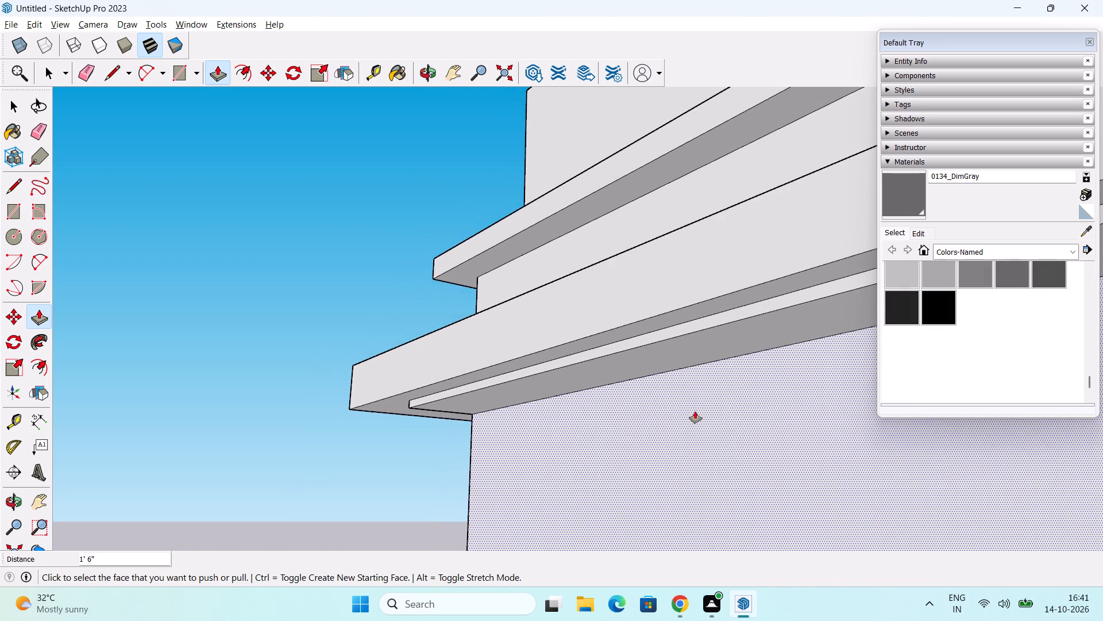
pyautogui.keyDown('shift'); pyautogui.moveTo(704, 424); pyautogui.dragTo(456, 341, button='middle'); pyautogui.keyUp('shift')
pyautogui.scroll(-6, 573, 287)
pyautogui.keyDown('shift'); pyautogui.moveTo(581, 290); pyautogui.dragTo(562, 293, button='middle'); pyautogui.keyUp('shift')
pyautogui.moveTo(561, 293); pyautogui.dragTo(746, 474, button='middle')
pyautogui.scroll(-10, 693, 369)
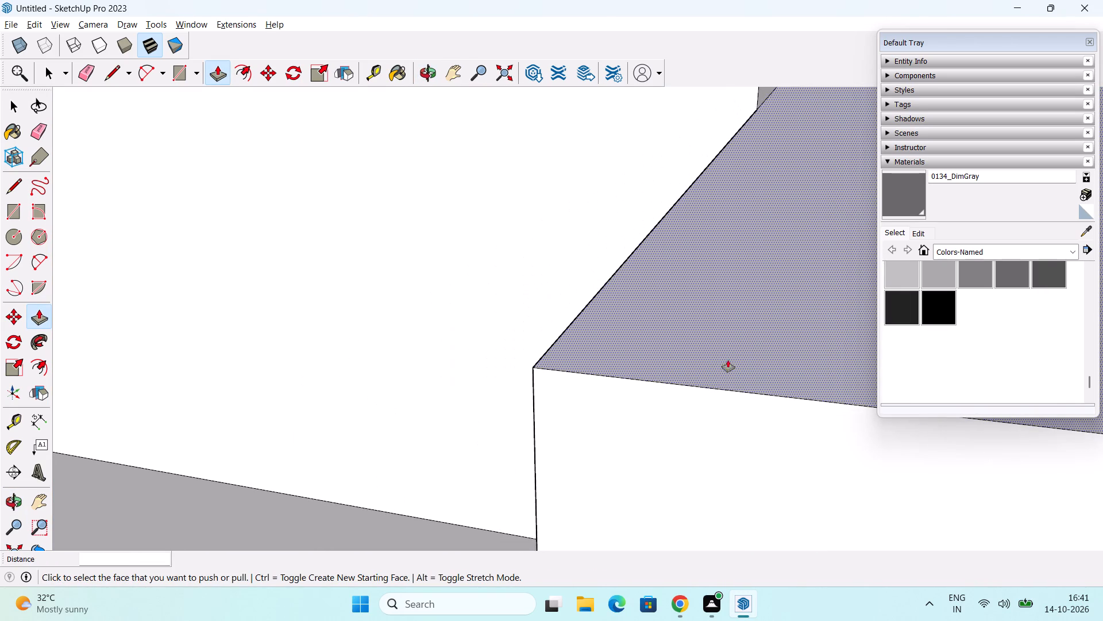
pyautogui.scroll(-16, 807, 315)
pyautogui.keyDown('shift'); pyautogui.moveTo(709, 278); pyautogui.dragTo(630, 385, button='middle'); pyautogui.keyUp('shift')
pyautogui.scroll(-8, 653, 343)
pyautogui.moveTo(669, 342); pyautogui.dragTo(695, 232, button='middle')
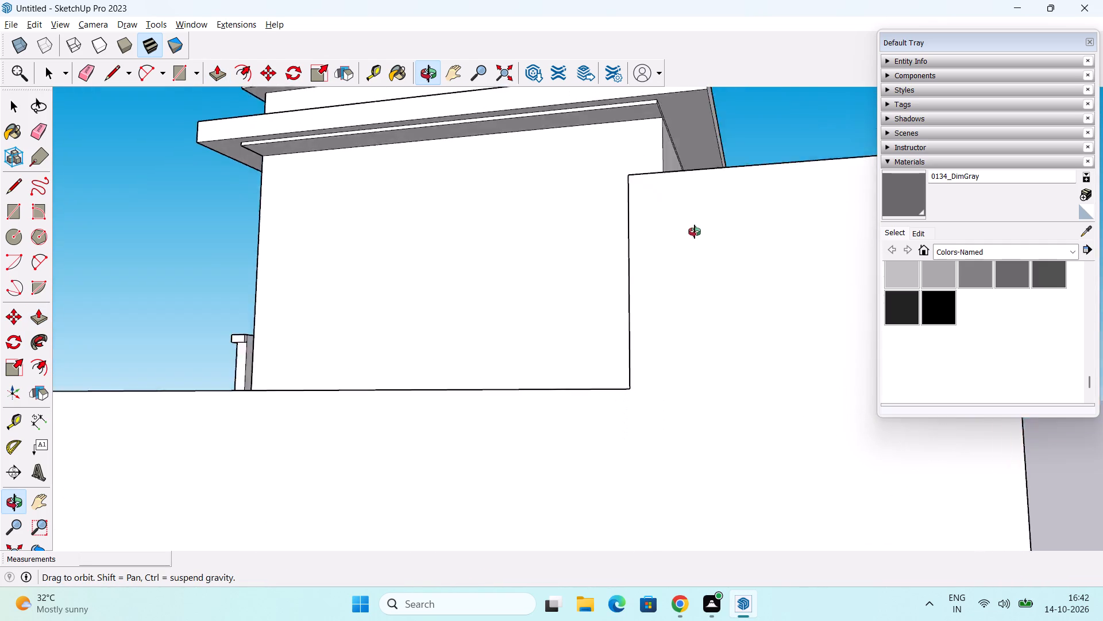
pyautogui.moveTo(695, 232); pyautogui.dragTo(696, 233, button='middle')
pyautogui.keyDown('shift'); pyautogui.moveTo(658, 178); pyautogui.dragTo(677, 250, button='middle'); pyautogui.keyUp('shift')
pyautogui.scroll(13, 709, 198)
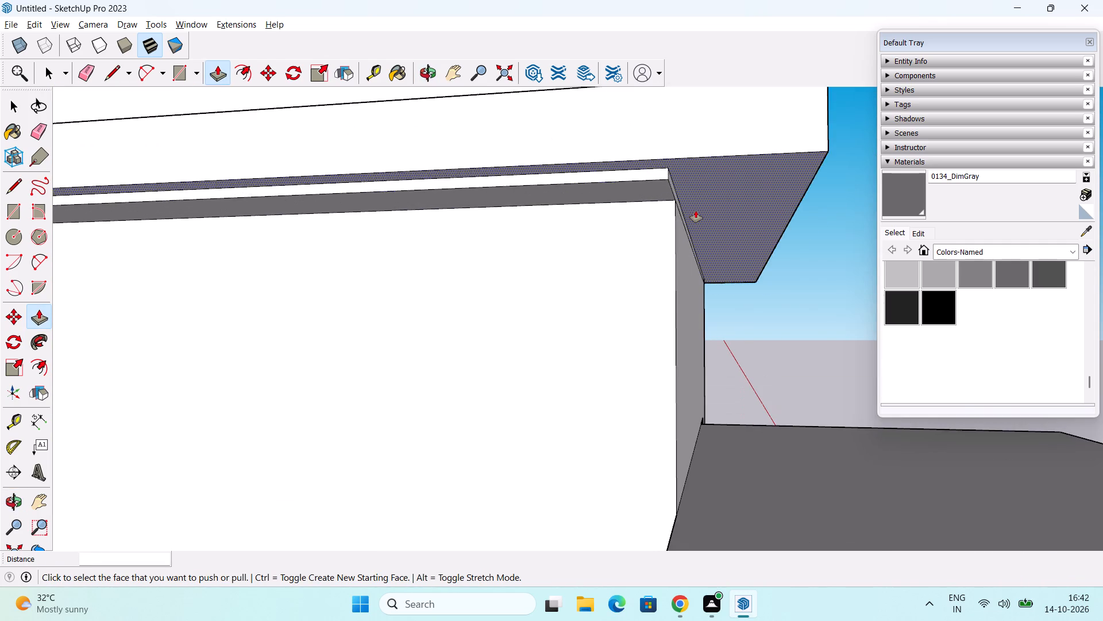
pyautogui.scroll(1, 696, 210)
pyautogui.moveTo(692, 223); pyautogui.dragTo(634, 232, button='middle')
pyautogui.scroll(2, 591, 209)
pyautogui.doubleClick(565, 201)
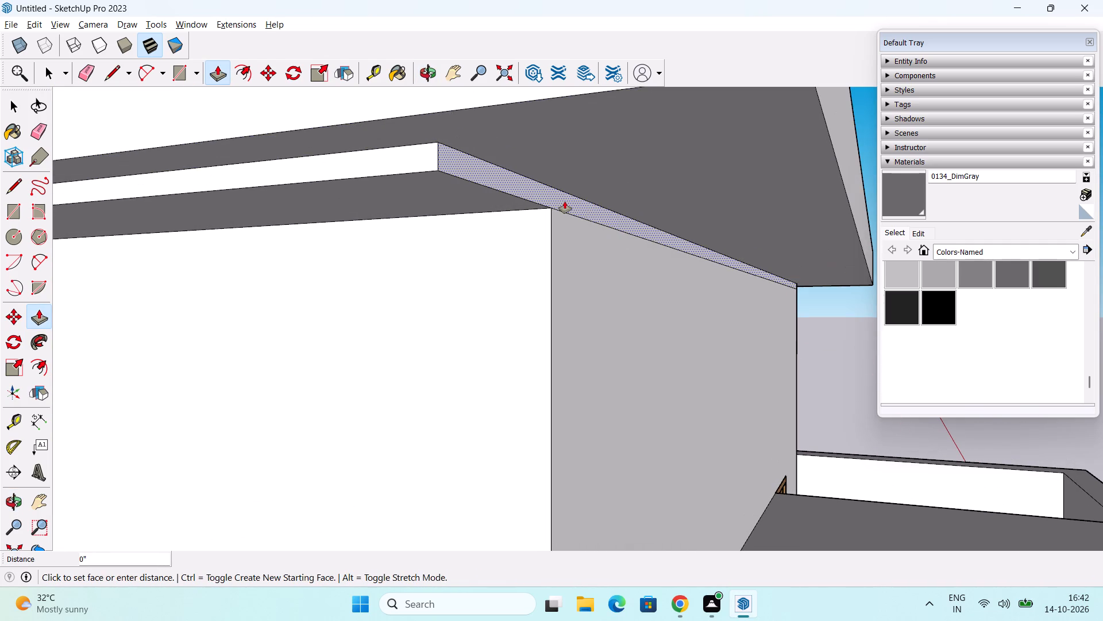
# Repeat the 1'6" pull on the thin strip under the slab along the third stair-room face.
pyautogui.scroll(-3, 451, 288)
pyautogui.keyDown('shift'); pyautogui.moveTo(421, 288); pyautogui.dragTo(770, 298, button='middle'); pyautogui.keyUp('shift')
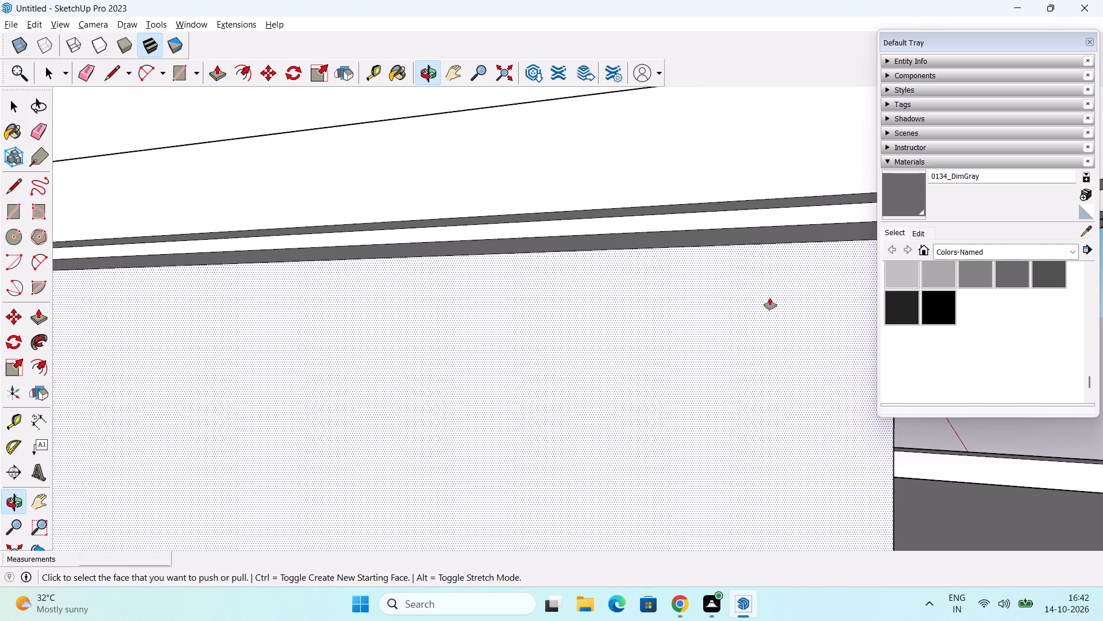
pyautogui.keyDown('shift'); pyautogui.moveTo(770, 298); pyautogui.dragTo(769, 298, button='middle'); pyautogui.keyUp('shift')
pyautogui.scroll(-3, 639, 284)
pyautogui.keyDown('shift'); pyautogui.moveTo(354, 361); pyautogui.dragTo(774, 344, button='middle'); pyautogui.keyUp('shift')
pyautogui.moveTo(425, 310); pyautogui.dragTo(639, 307, button='middle')
pyautogui.moveTo(449, 282); pyautogui.dragTo(558, 299, button='middle')
pyautogui.scroll(3, 466, 246)
pyautogui.doubleClick(516, 260)
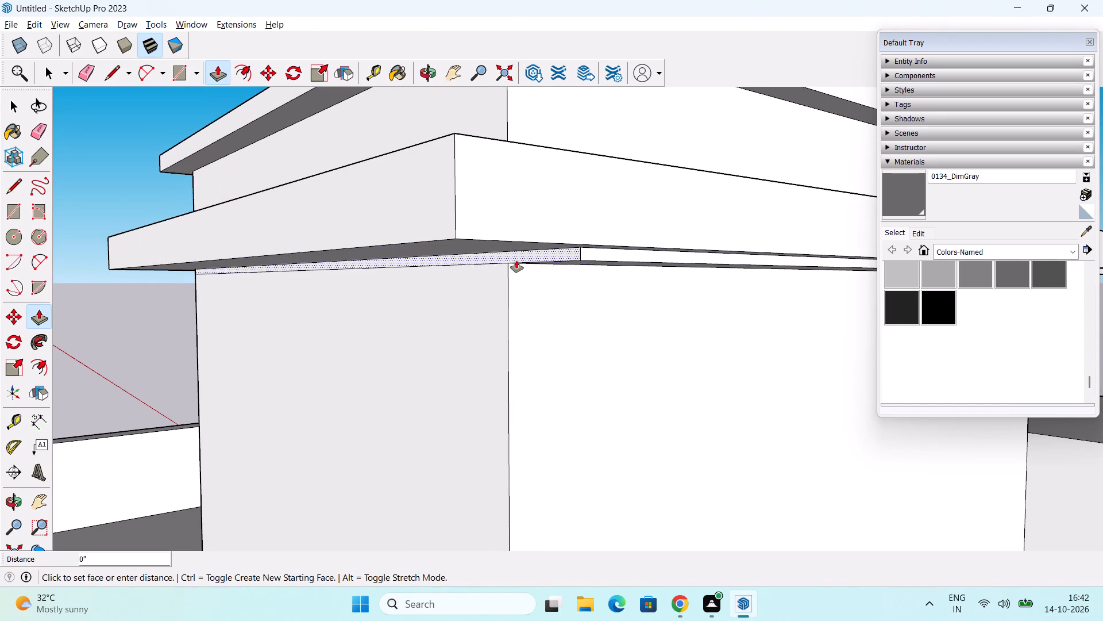
# Repeat the 1'6" pull on the last thin strip, completing the stepped band around the stair-room beneath the slab.
pyautogui.scroll(-2, 448, 279)
pyautogui.moveTo(326, 316); pyautogui.dragTo(553, 329, button='middle')
pyautogui.moveTo(348, 319); pyautogui.dragTo(644, 308, button='middle')
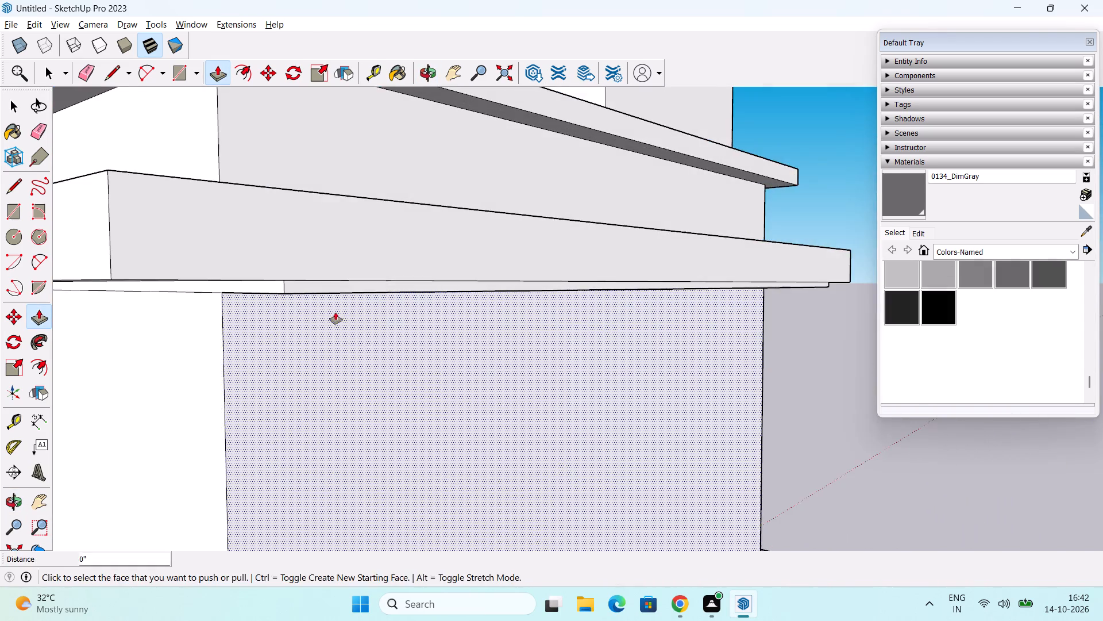
pyautogui.moveTo(330, 310); pyautogui.dragTo(452, 307, button='middle')
pyautogui.scroll(2, 310, 275)
pyautogui.doubleClick(258, 281)
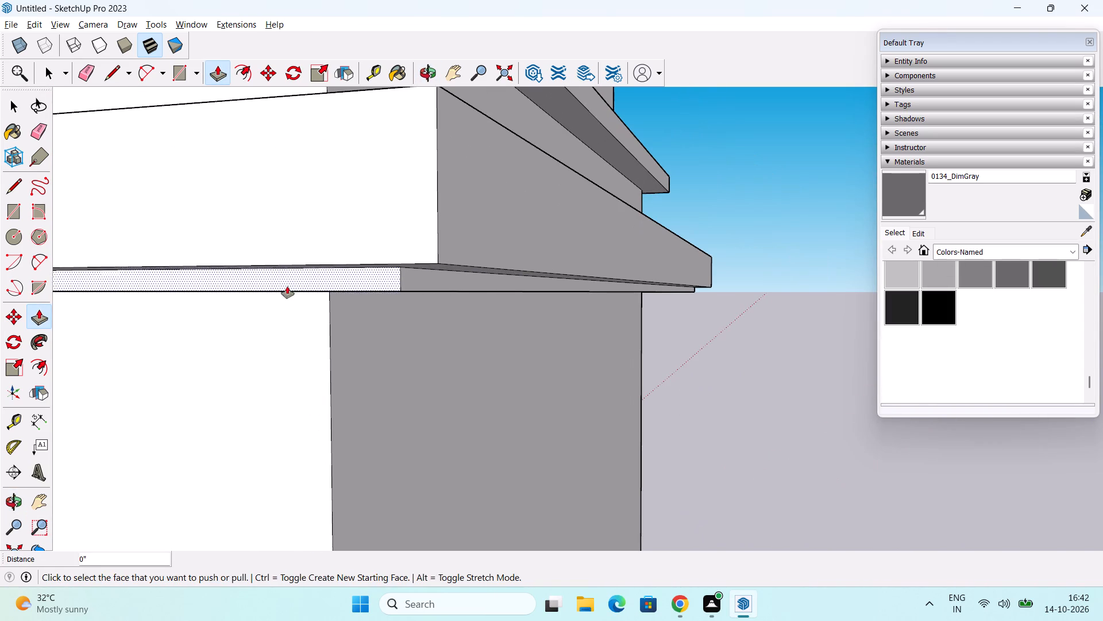
# Erase the leftover seam at one underside corner of the new stepped band below the roof slab.
pyautogui.scroll(-2, 333, 310)
pyautogui.moveTo(369, 357); pyautogui.dragTo(292, 246, button='middle')
pyautogui.press('space')
pyautogui.press('e')
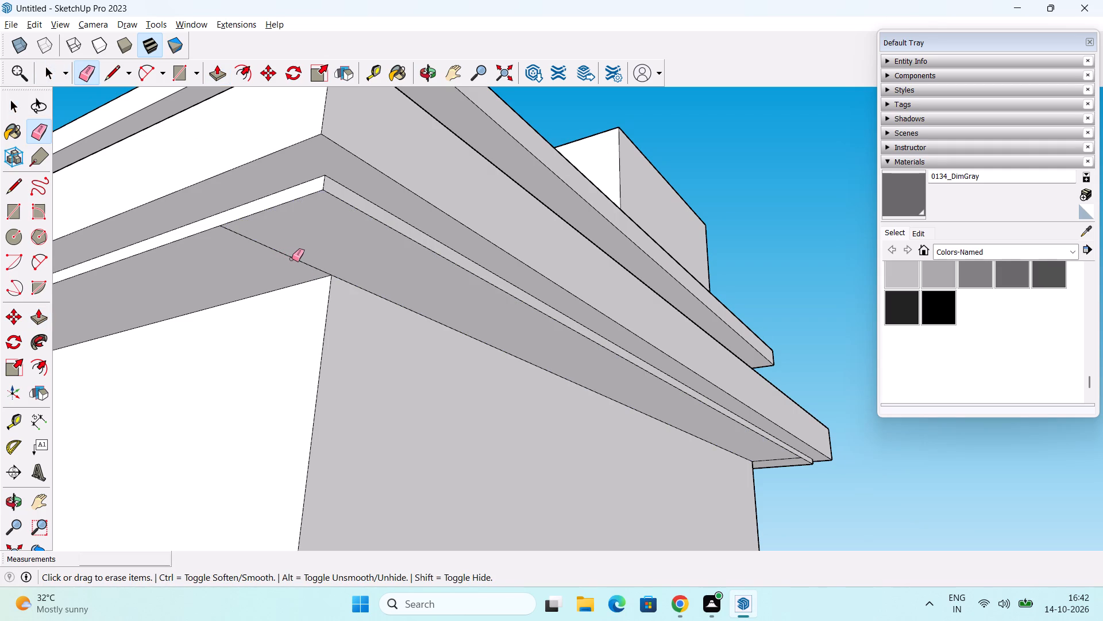
pyautogui.click(295, 258)
# Erase the leftover seam at the next underside corner of the stepped band around the stair-room.
pyautogui.moveTo(853, 393); pyautogui.dragTo(640, 342, button='middle')
pyautogui.moveTo(902, 431); pyautogui.dragTo(758, 401, button='middle')
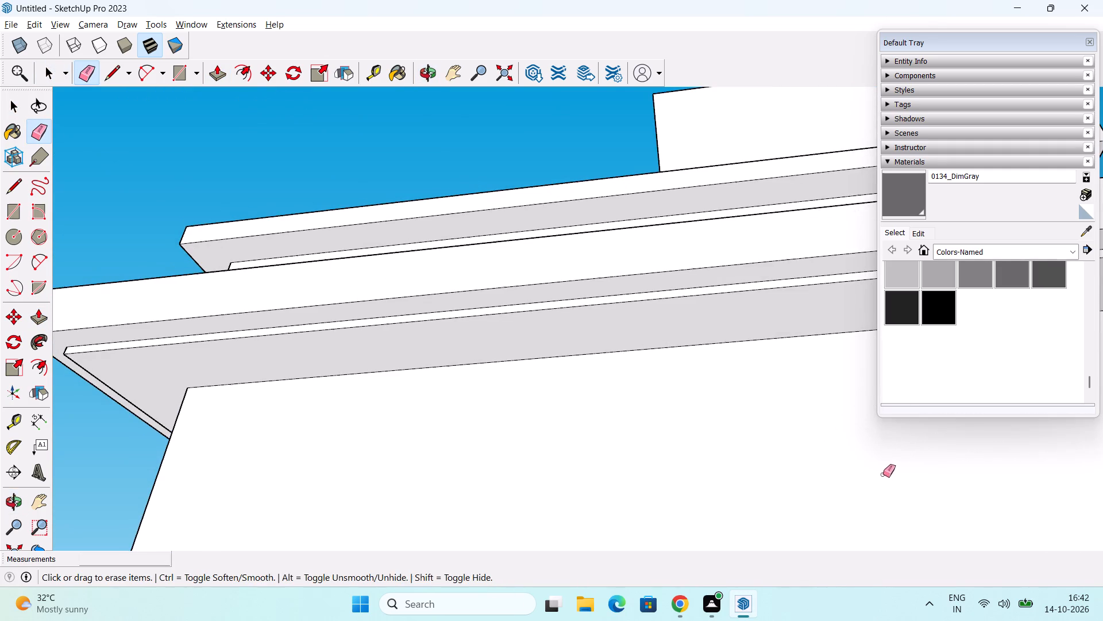
pyautogui.keyDown('shift'); pyautogui.moveTo(881, 470); pyautogui.dragTo(432, 374, button='middle'); pyautogui.keyUp('shift')
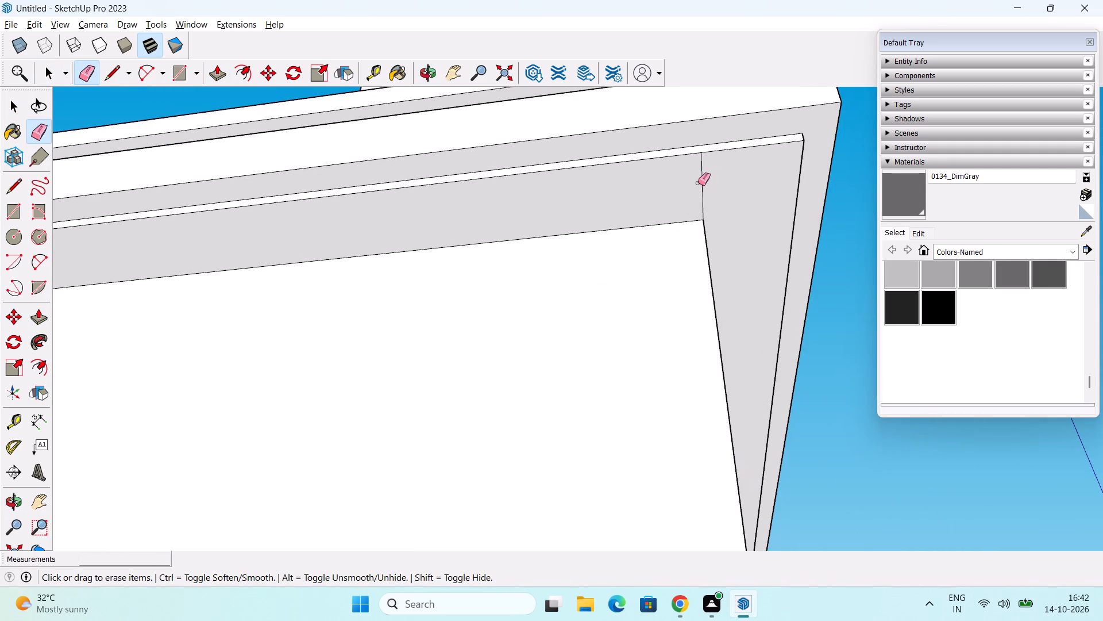
pyautogui.click(702, 193)
pyautogui.moveTo(739, 289); pyautogui.dragTo(549, 273, button='middle')
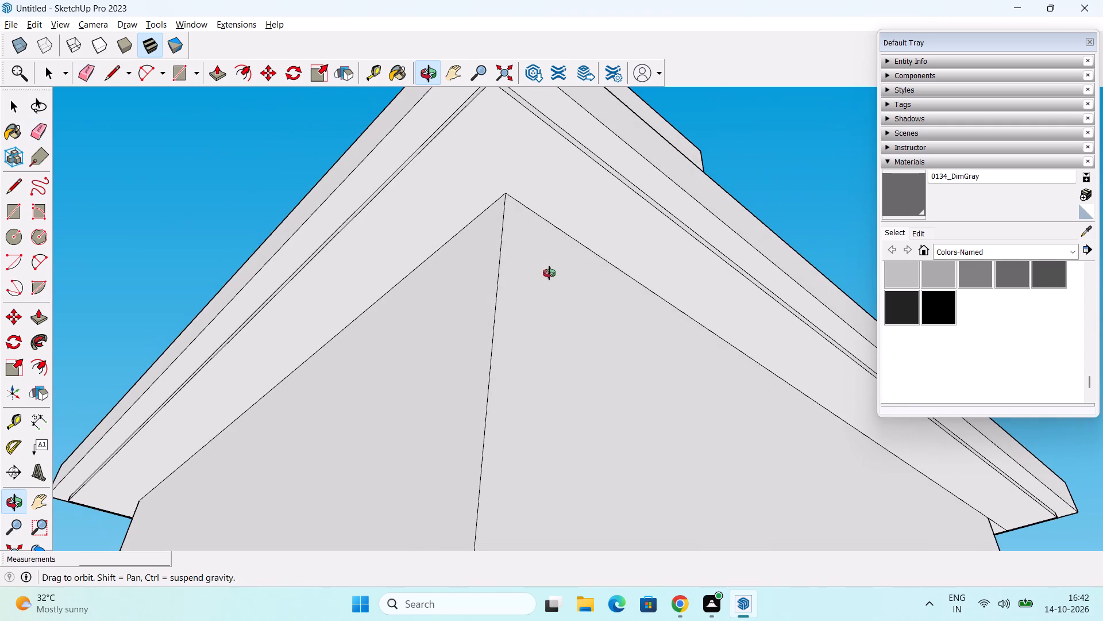
# Erase the leftover seam at the third underside corner of the stepped band around the stair-room.
pyautogui.moveTo(549, 273); pyautogui.dragTo(549, 274, button='middle')
pyautogui.keyDown('shift'); pyautogui.moveTo(616, 293); pyautogui.dragTo(443, 237, button='middle'); pyautogui.keyUp('shift')
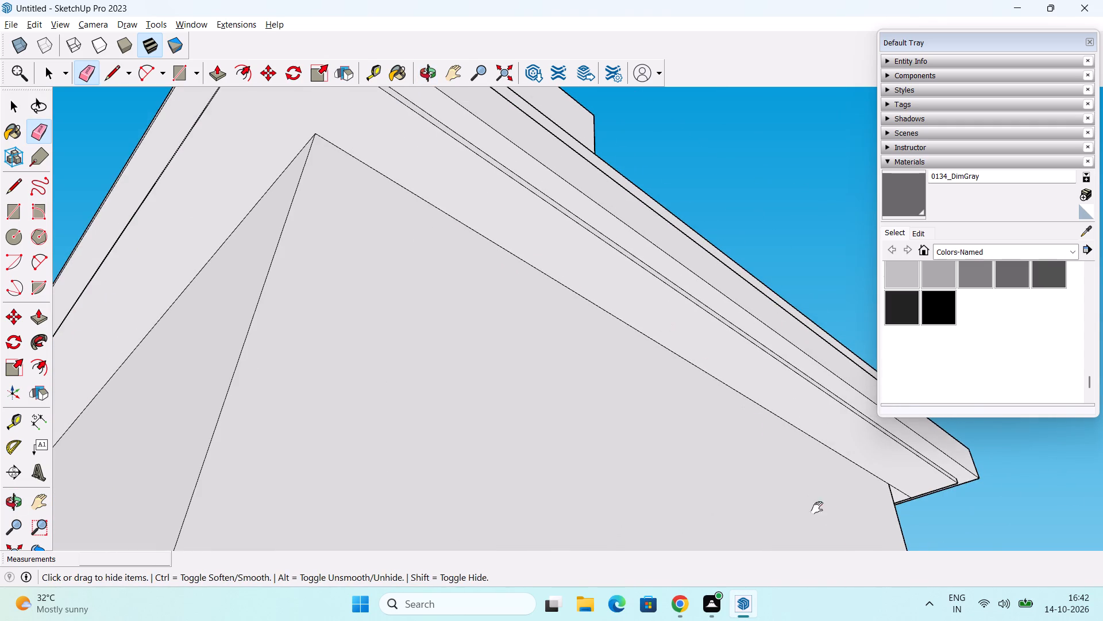
pyautogui.keyDown('shift'); pyautogui.moveTo(817, 512); pyautogui.dragTo(638, 365, button='middle'); pyautogui.keyUp('shift')
pyautogui.moveTo(704, 358); pyautogui.dragTo(577, 315, button='middle')
pyautogui.scroll(3, 715, 309)
pyautogui.click(729, 305)
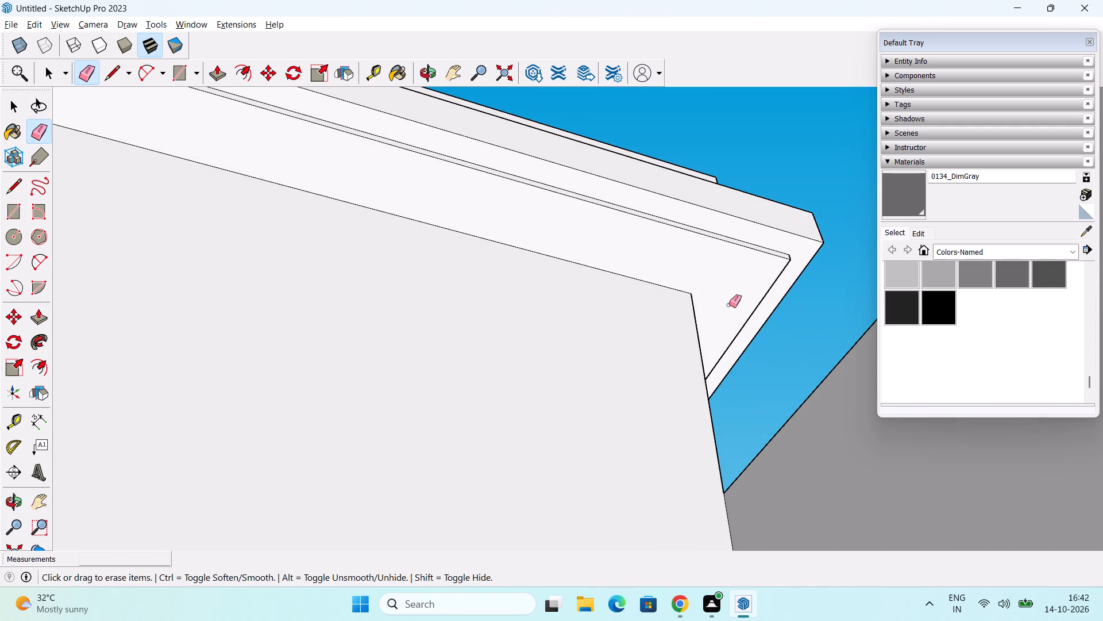
# Erase the leftover seam at the last underside corner of the stepped band below the stair-room's roof slab.
pyautogui.scroll(-2, 726, 305)
pyautogui.moveTo(679, 306); pyautogui.dragTo(381, 481, button='middle')
pyautogui.moveTo(573, 437); pyautogui.dragTo(498, 414, button='middle')
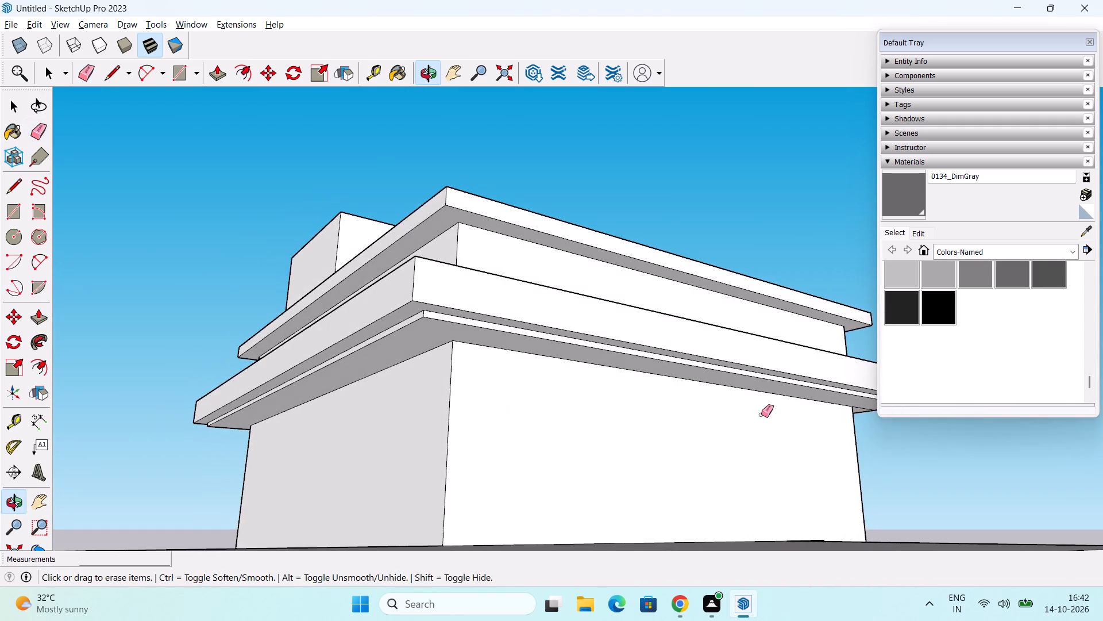
pyautogui.keyDown('shift'); pyautogui.moveTo(757, 414); pyautogui.dragTo(544, 393, button='middle'); pyautogui.keyUp('shift')
pyautogui.moveTo(601, 398); pyautogui.dragTo(465, 373, button='middle')
pyautogui.scroll(8, 725, 381)
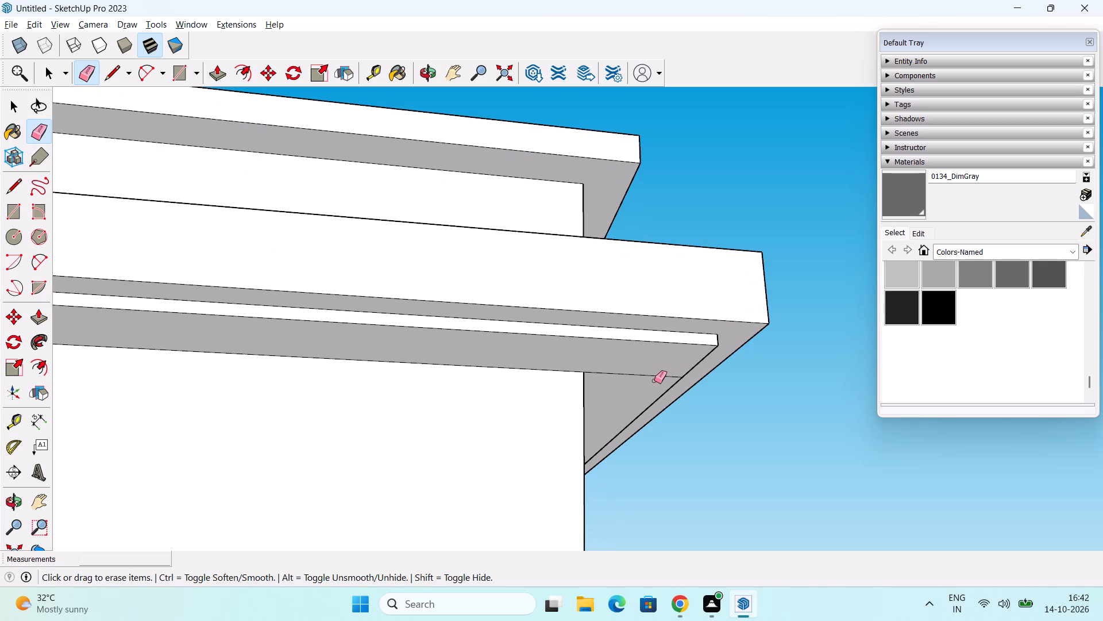
pyautogui.click(643, 376)
pyautogui.moveTo(653, 389); pyautogui.dragTo(462, 395, button='middle')
pyautogui.moveTo(705, 382); pyautogui.dragTo(683, 371, button='middle')
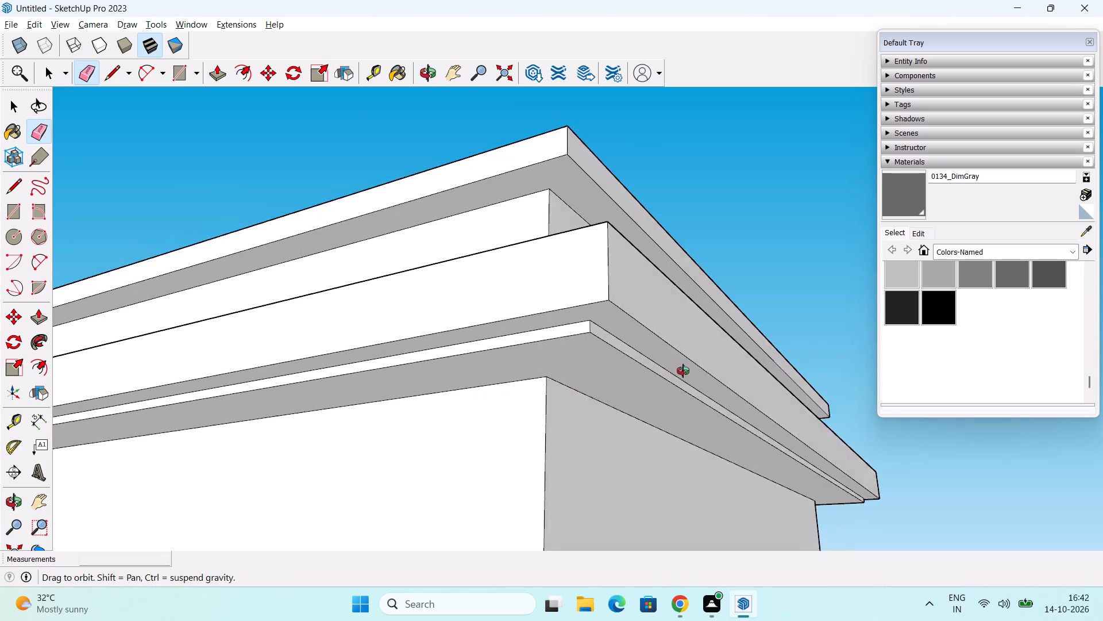
pyautogui.moveTo(683, 371); pyautogui.dragTo(658, 359, button='middle')
pyautogui.press('space')
# Examine the house exterior around the stair-room, roof terrace, parapet and lower-floor windows.
pyautogui.scroll(-6, 850, 205)
pyautogui.moveTo(778, 351); pyautogui.dragTo(849, 473, button='middle')
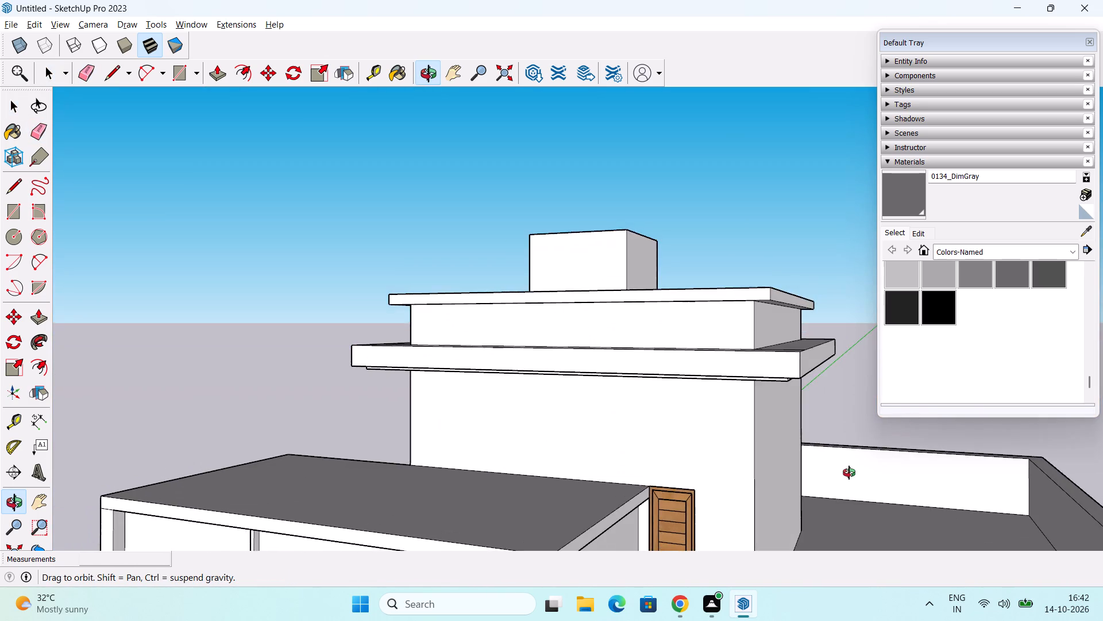
pyautogui.moveTo(849, 473); pyautogui.dragTo(925, 482, button='middle')
pyautogui.moveTo(816, 482); pyautogui.dragTo(720, 359, button='middle')
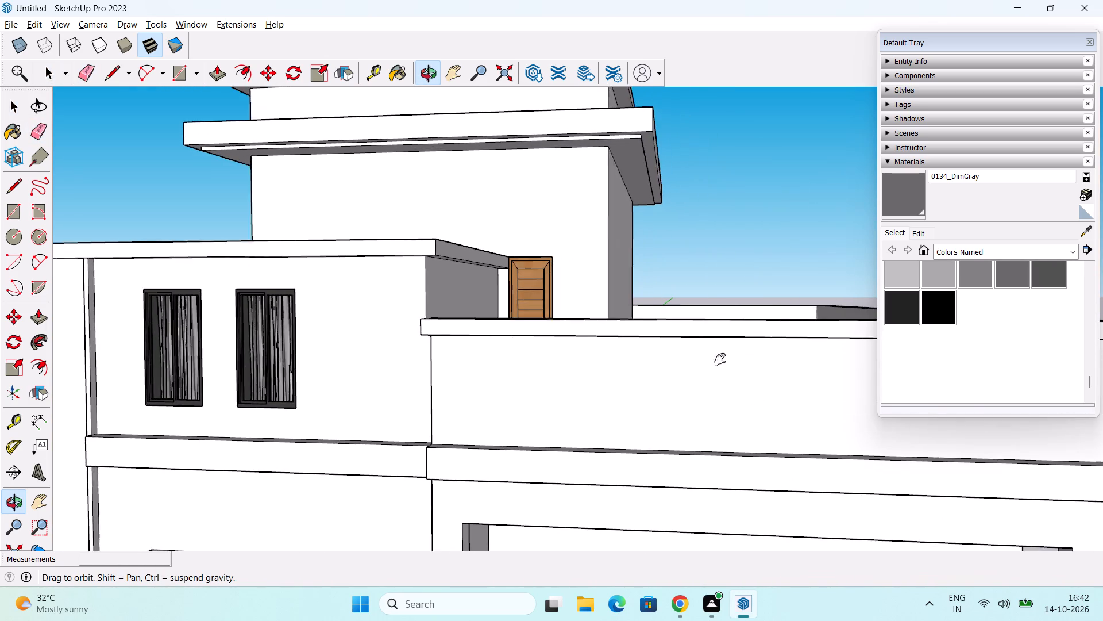
pyautogui.moveTo(720, 359); pyautogui.dragTo(719, 360, button='middle')
pyautogui.scroll(-2, 708, 362)
pyautogui.moveTo(600, 317); pyautogui.dragTo(618, 410, button='middle')
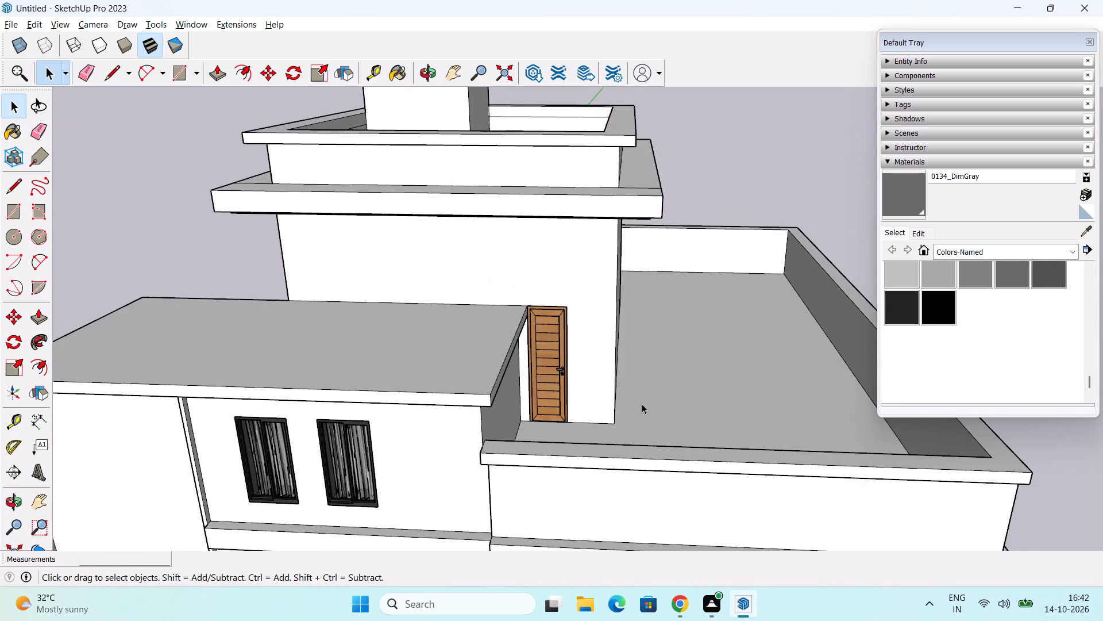
pyautogui.scroll(-1, 642, 404)
pyautogui.moveTo(684, 352); pyautogui.dragTo(646, 248, button='middle')
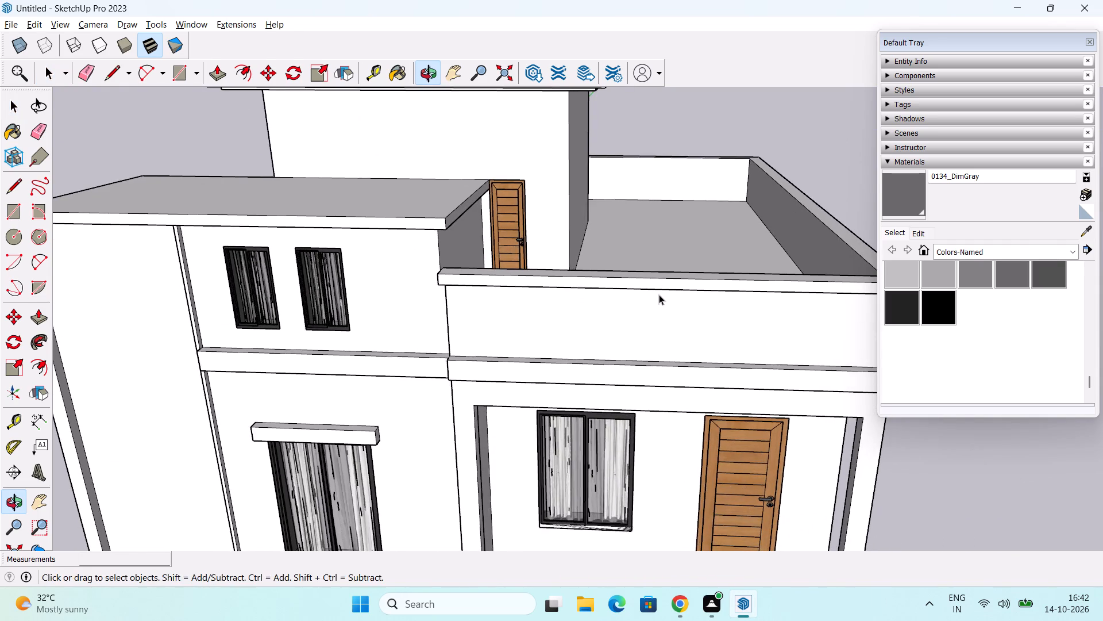
pyautogui.moveTo(656, 299); pyautogui.dragTo(508, 327, button='middle')
pyautogui.middleClick(508, 327)
pyautogui.moveTo(508, 327); pyautogui.dragTo(424, 296, button='middle')
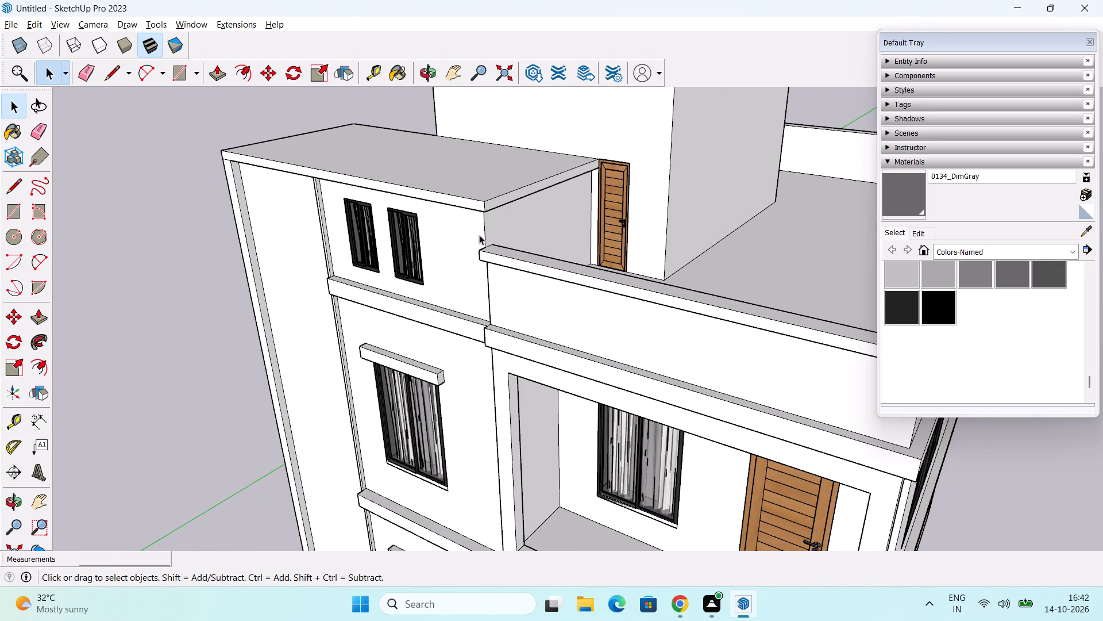
pyautogui.keyDown('shift'); pyautogui.moveTo(585, 415); pyautogui.dragTo(701, 151, button='middle'); pyautogui.keyUp('shift')
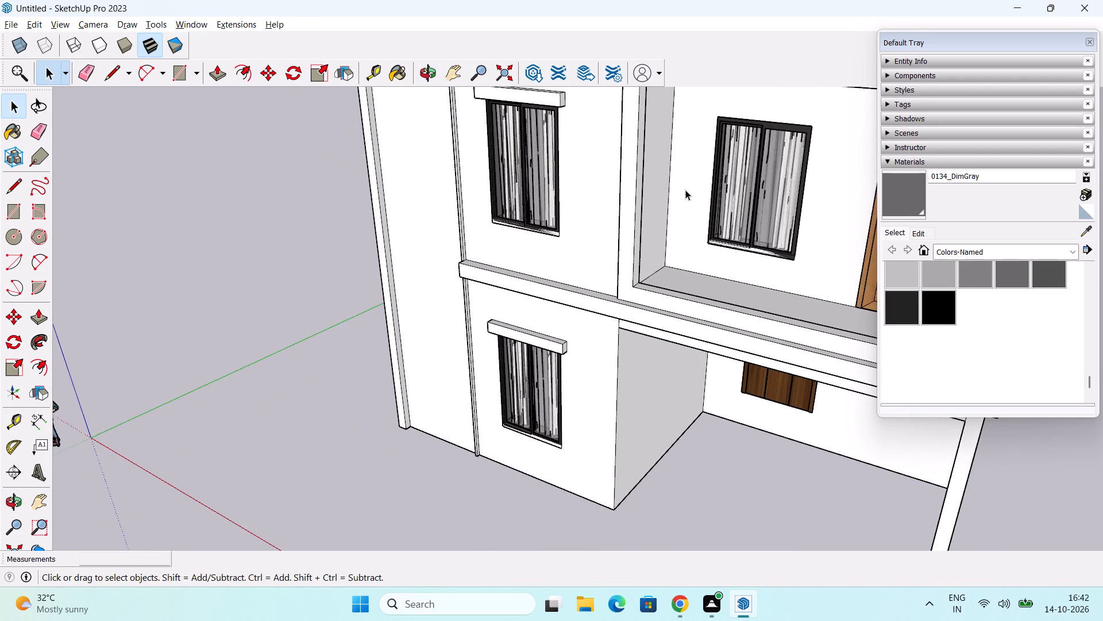
pyautogui.keyDown('shift'); pyautogui.moveTo(685, 190); pyautogui.dragTo(622, 297, button='middle'); pyautogui.keyUp('shift')
pyautogui.scroll(-2, 638, 301)
pyautogui.moveTo(670, 296); pyautogui.dragTo(539, 386, button='middle')
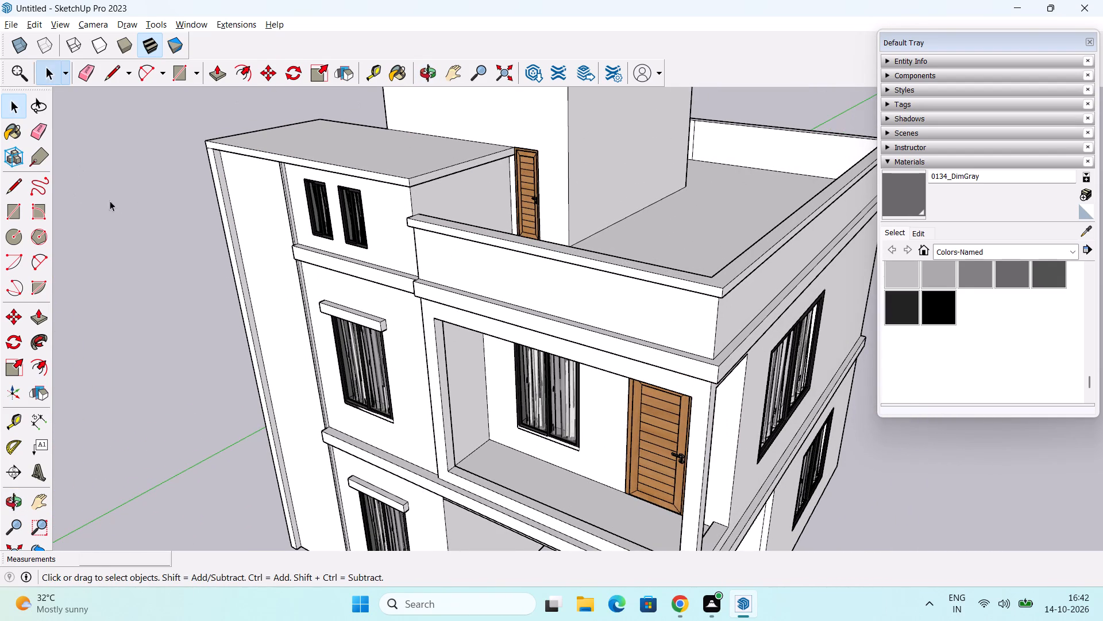
# Draw a roughly 6.5 ft square window outline on the stair-room's blank terrace wall, around the corner from its door.
pyautogui.click(13, 218)
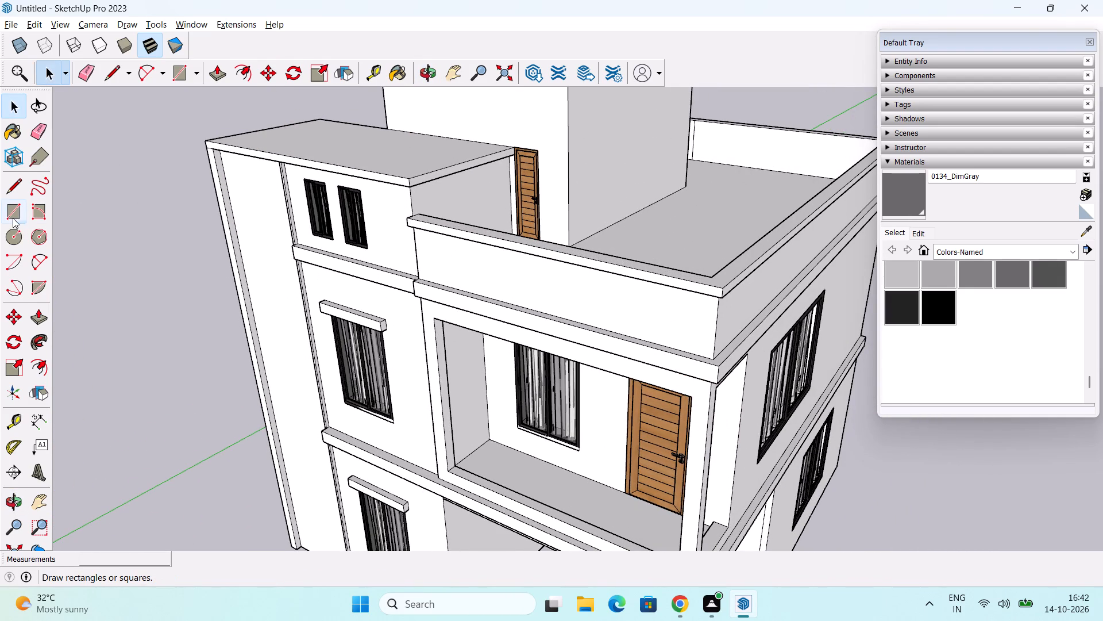
pyautogui.moveTo(568, 289); pyautogui.dragTo(383, 261, button='middle')
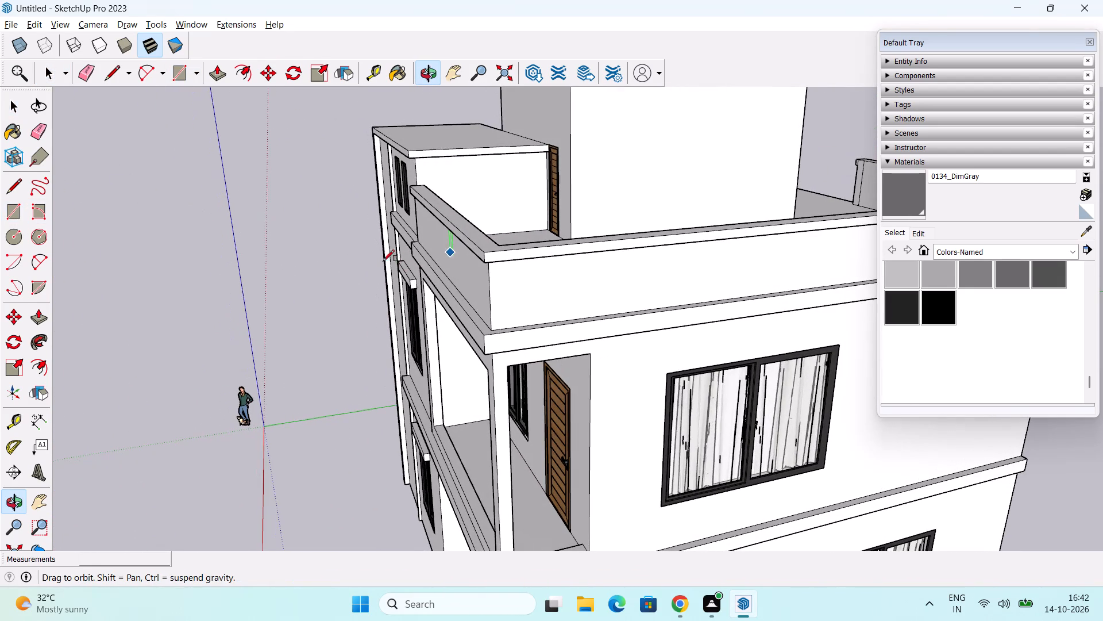
pyautogui.moveTo(618, 156); pyautogui.dragTo(496, 243, button='middle')
pyautogui.moveTo(553, 252); pyautogui.dragTo(585, 282, button='middle')
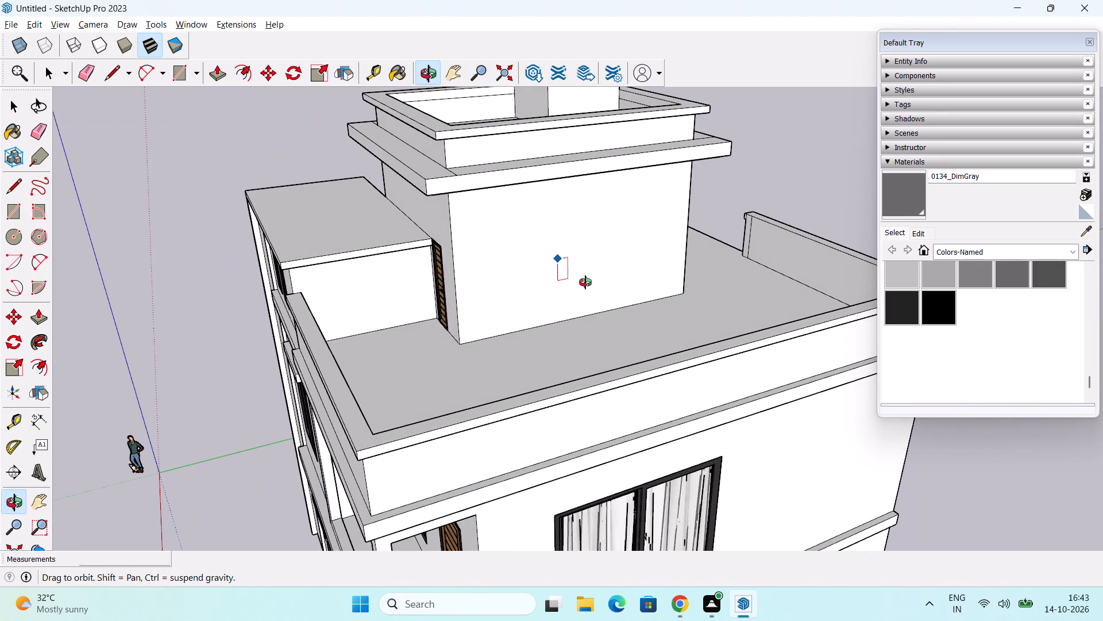
pyautogui.moveTo(585, 282); pyautogui.dragTo(539, 235, button='middle')
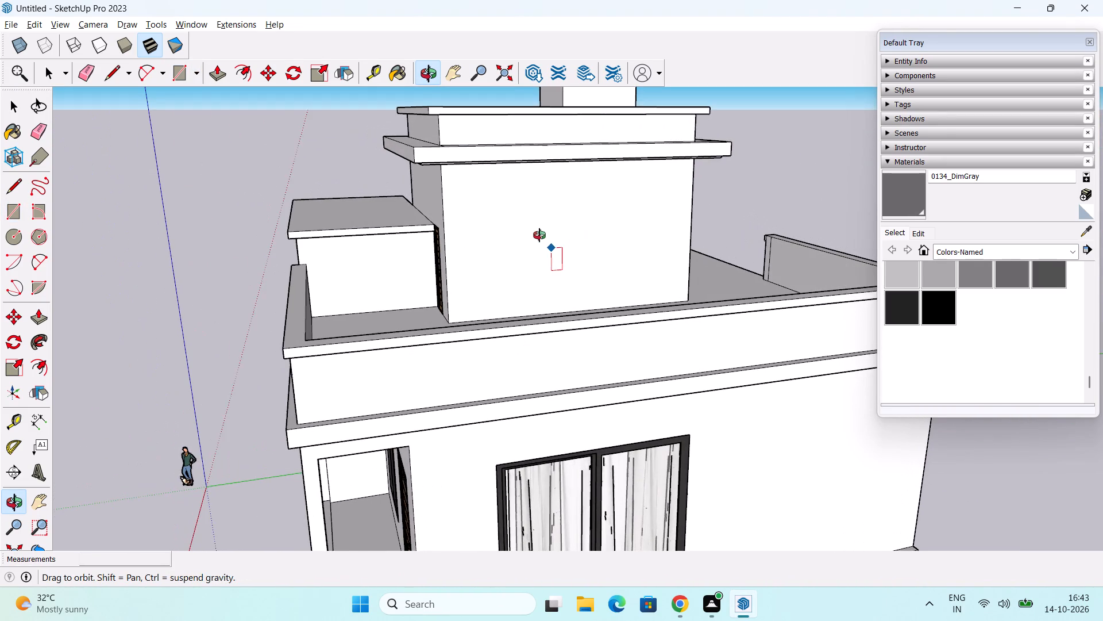
pyautogui.moveTo(539, 235); pyautogui.dragTo(545, 233, button='middle')
pyautogui.click(514, 206)
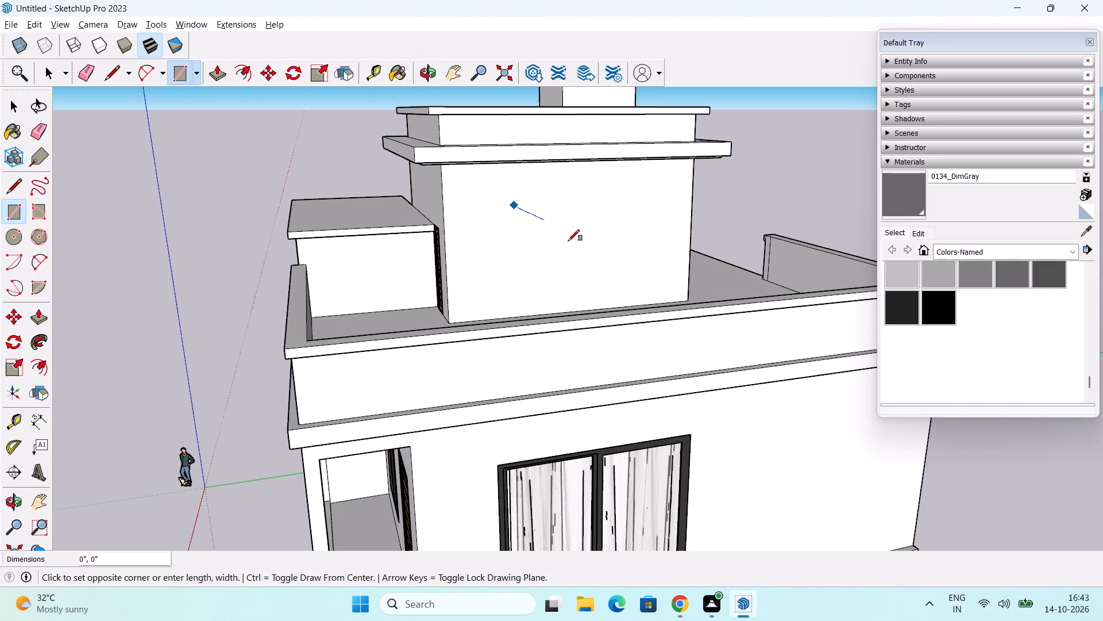
pyautogui.moveTo(590, 281); pyautogui.dragTo(662, 292, button='middle')
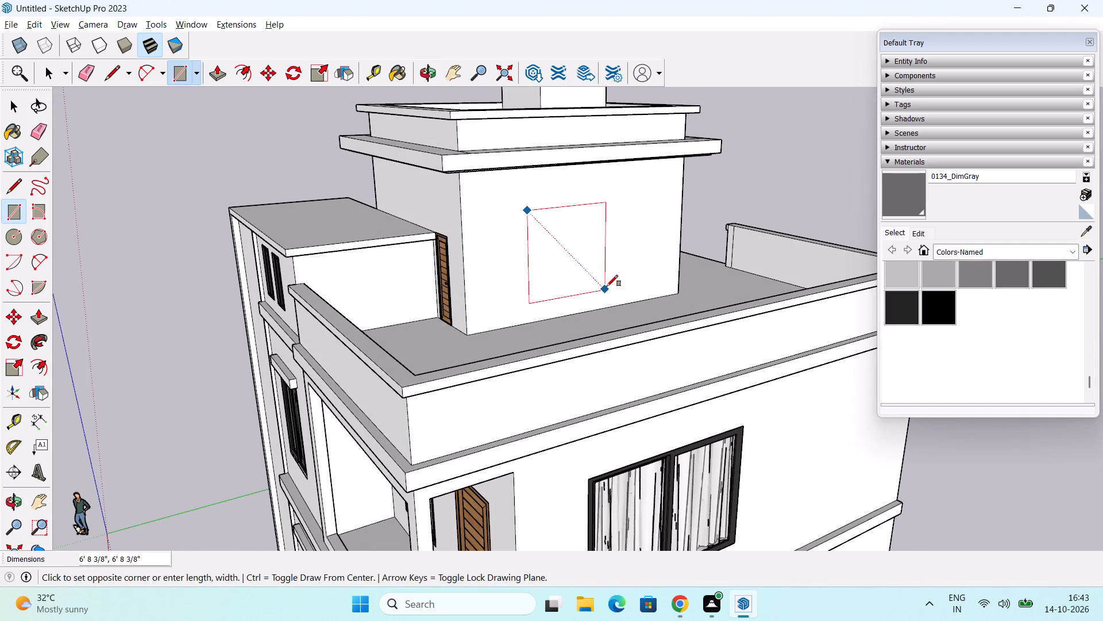
pyautogui.click(603, 286)
pyautogui.press('space')
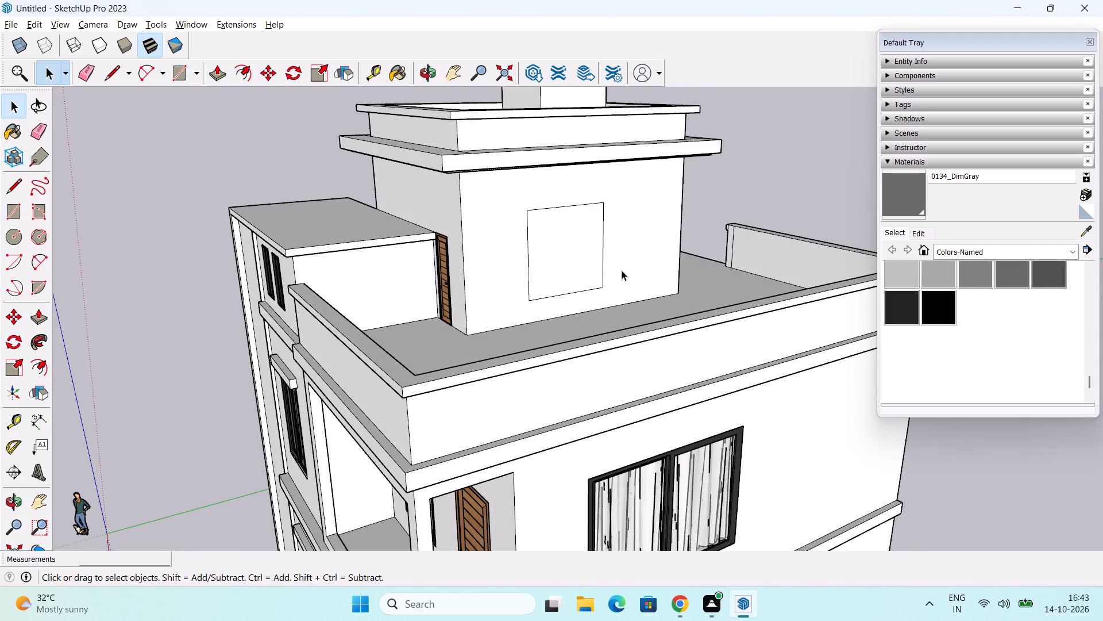
# Push the square outline on the stair-room wall 1' to form a window recess.
pyautogui.press('p')
pyautogui.click(588, 251)
pyautogui.write("1'")
pyautogui.press('Return')
# Copy the two-panel curtained window from the floor below, aligning its upper outer corner with the stair-room recess corner.
pyautogui.keyDown('shift'); pyautogui.moveTo(629, 345); pyautogui.dragTo(618, 244, button='middle'); pyautogui.keyUp('shift')
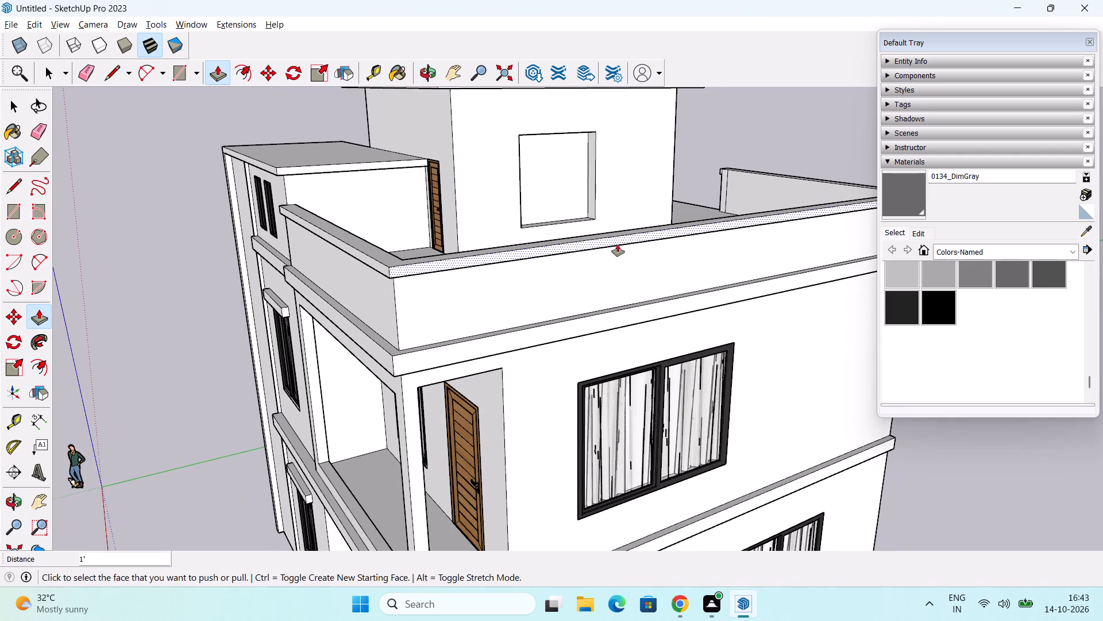
pyautogui.moveTo(671, 349); pyautogui.dragTo(598, 337, button='middle')
pyautogui.press('space')
pyautogui.click(699, 361)
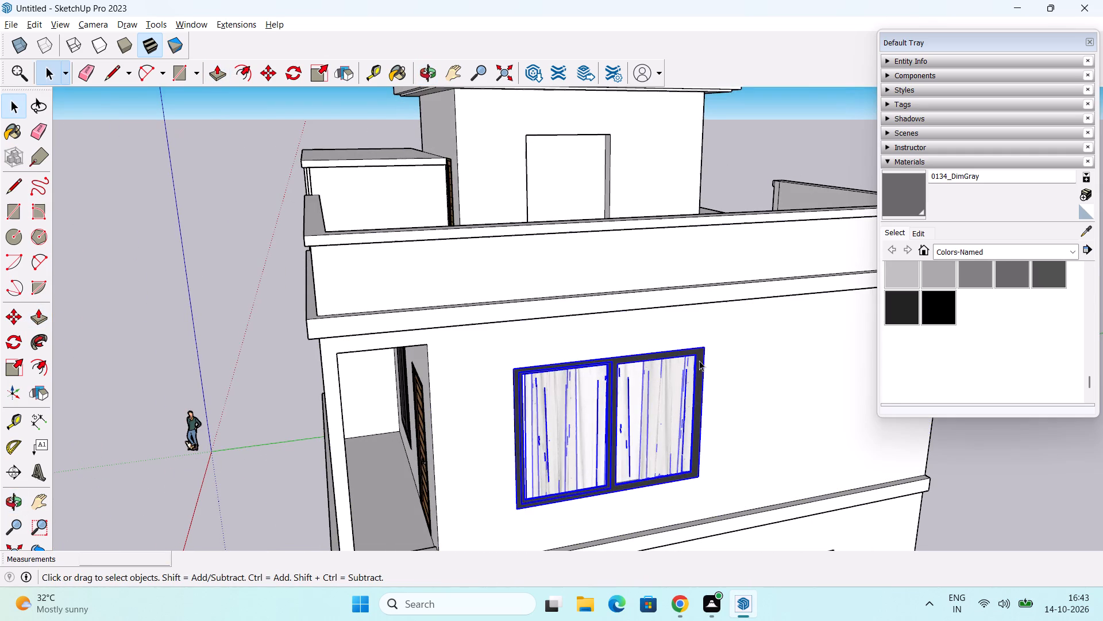
pyautogui.press('m')
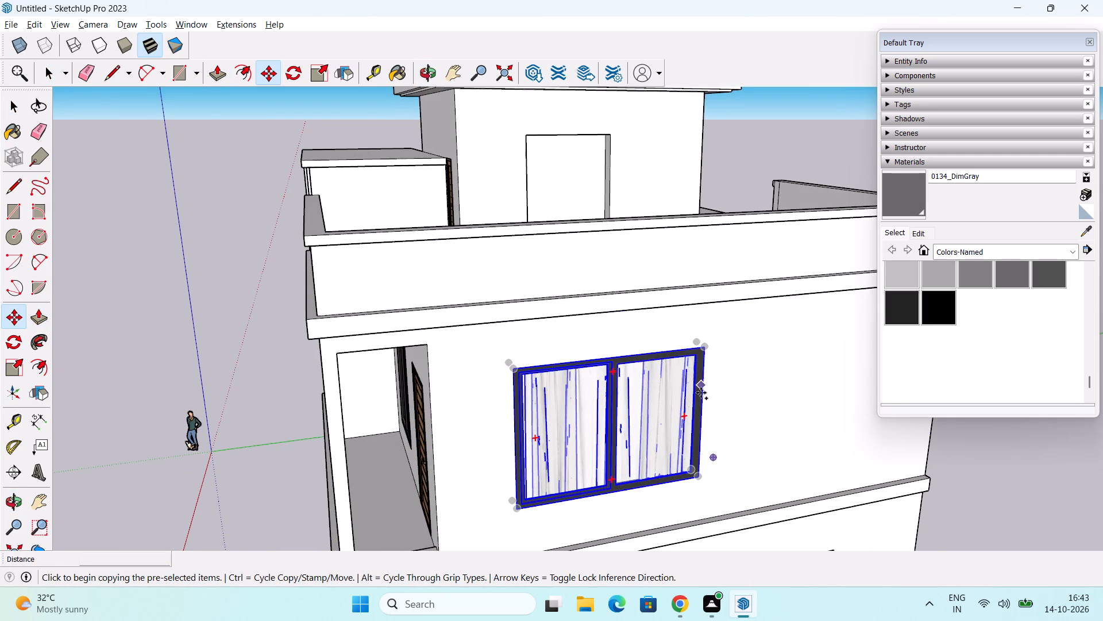
pyautogui.scroll(4, 700, 387)
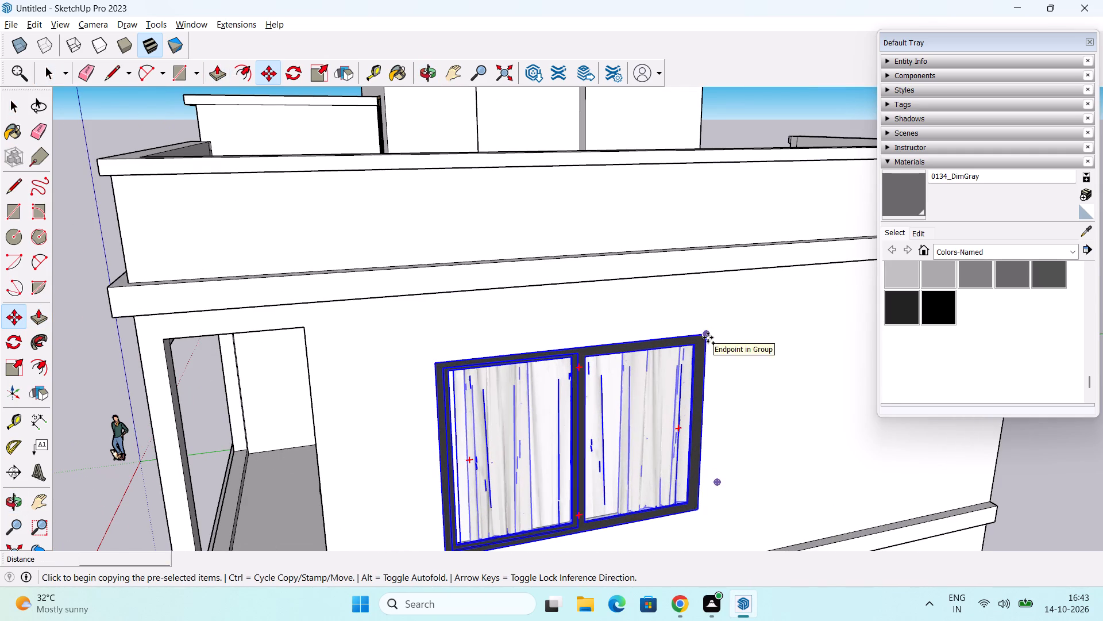
pyautogui.click(708, 338)
pyautogui.scroll(-2, 655, 138)
pyautogui.keyDown('shift'); pyautogui.moveTo(655, 138); pyautogui.dragTo(651, 302, button='middle'); pyautogui.keyUp('shift')
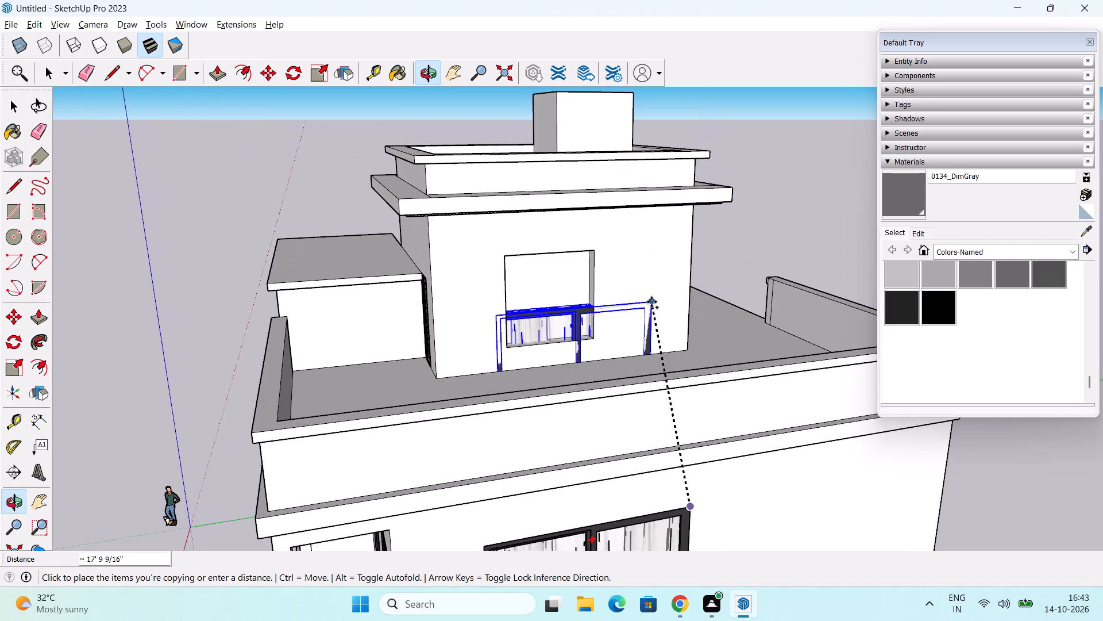
pyautogui.scroll(10, 588, 260)
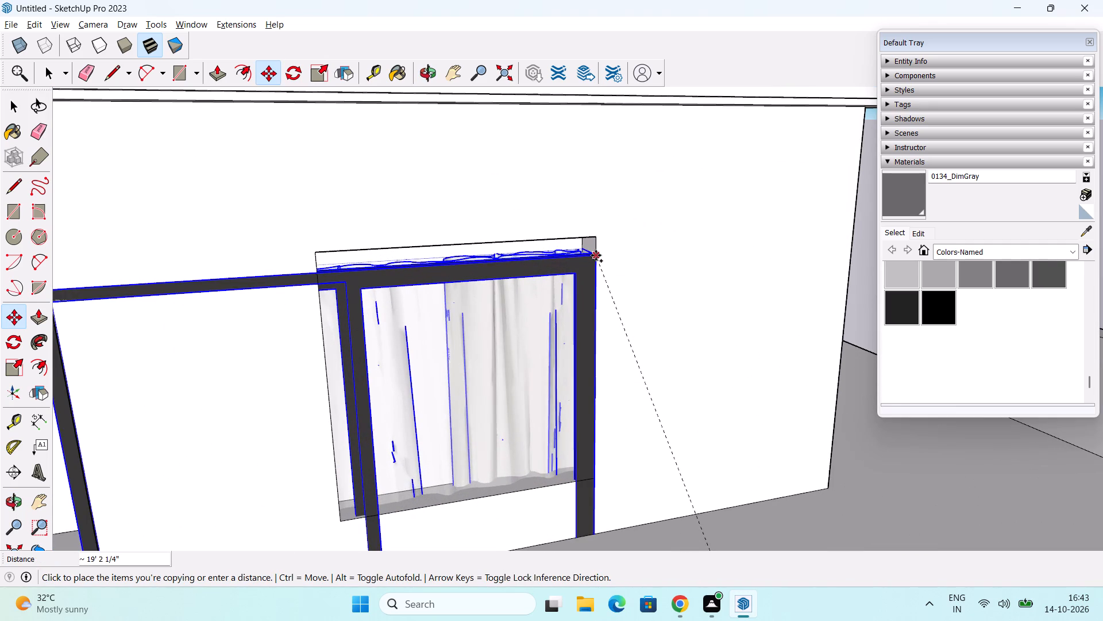
pyautogui.click(596, 238)
# Scale the copied window's width down to match the width of the stair-room recess.
pyautogui.scroll(-5, 597, 238)
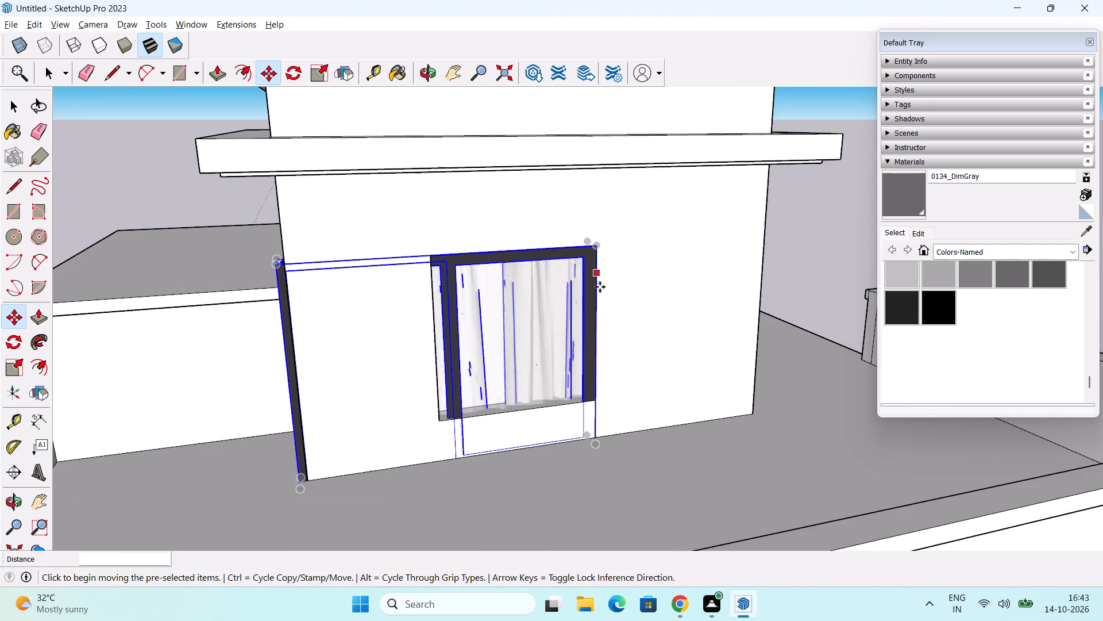
pyautogui.moveTo(593, 306); pyautogui.dragTo(542, 301, button='middle')
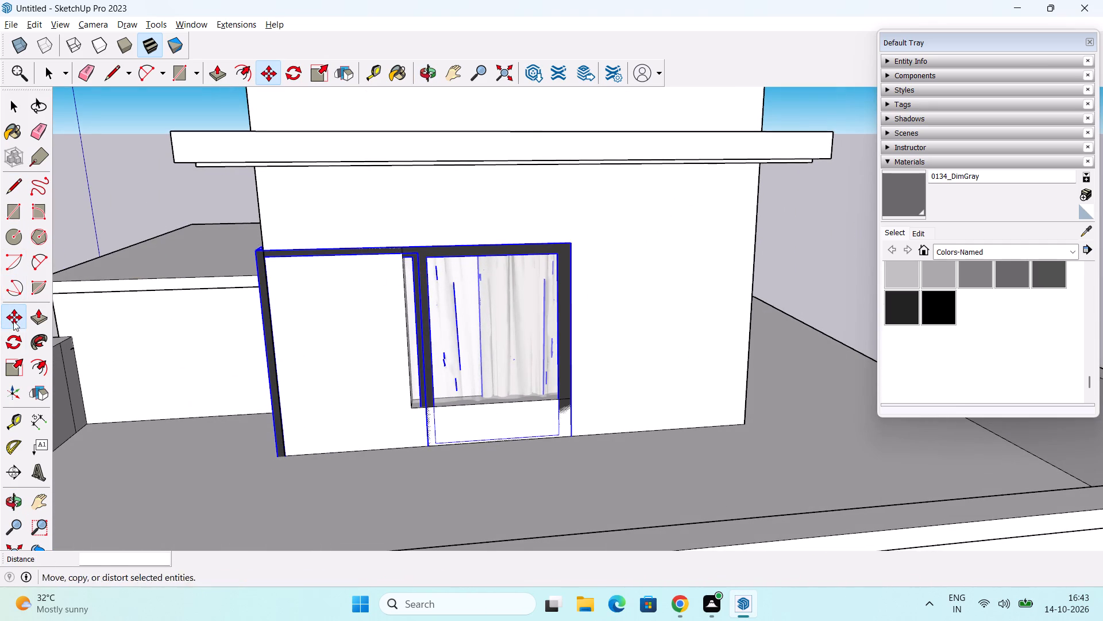
pyautogui.click(6, 370)
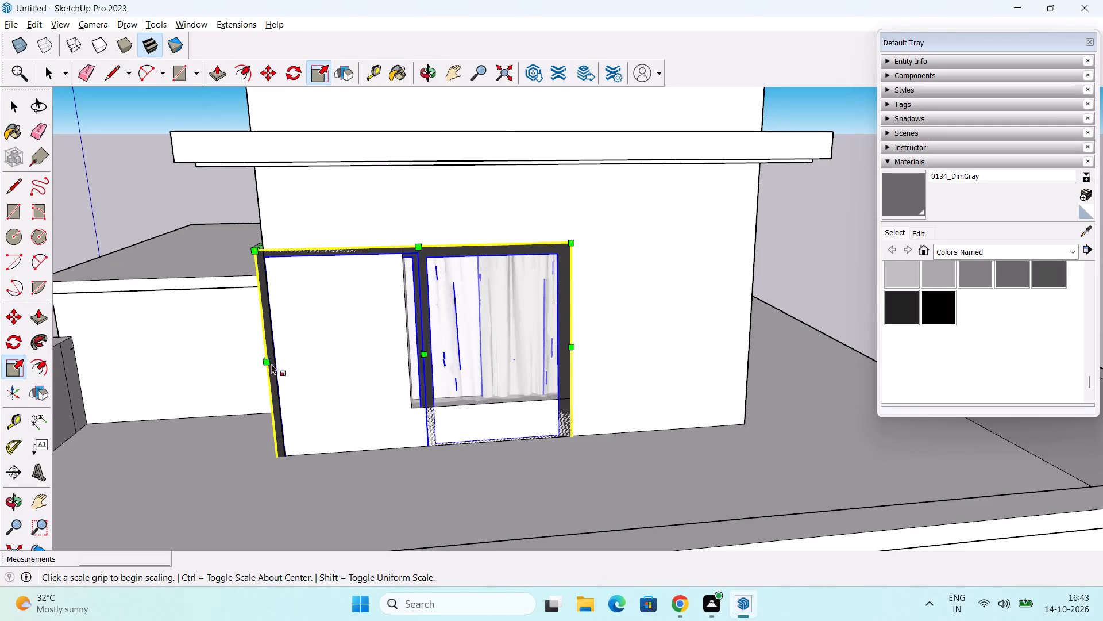
pyautogui.moveTo(271, 363); pyautogui.dragTo(445, 369, button='middle')
pyautogui.moveTo(409, 411); pyautogui.dragTo(549, 378)
# Scale the copied window's height by about 0.76 so its bottom meets the recess's lower edge.
pyautogui.scroll(-1, 596, 397)
pyautogui.moveTo(593, 455); pyautogui.dragTo(447, 328, button='middle')
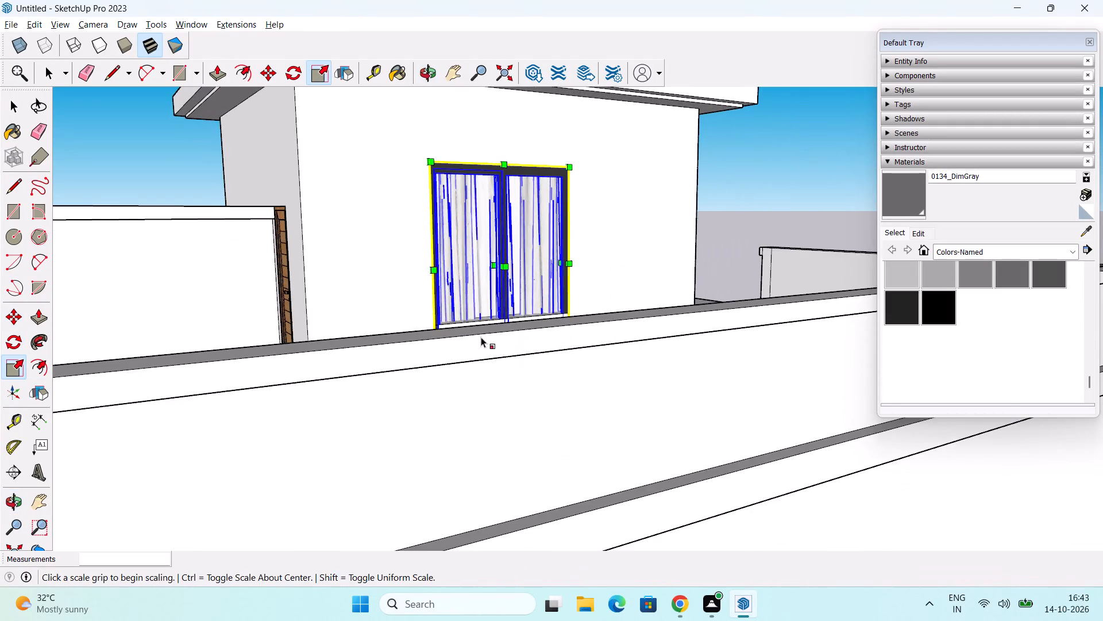
pyautogui.moveTo(482, 337); pyautogui.dragTo(423, 432, button='middle')
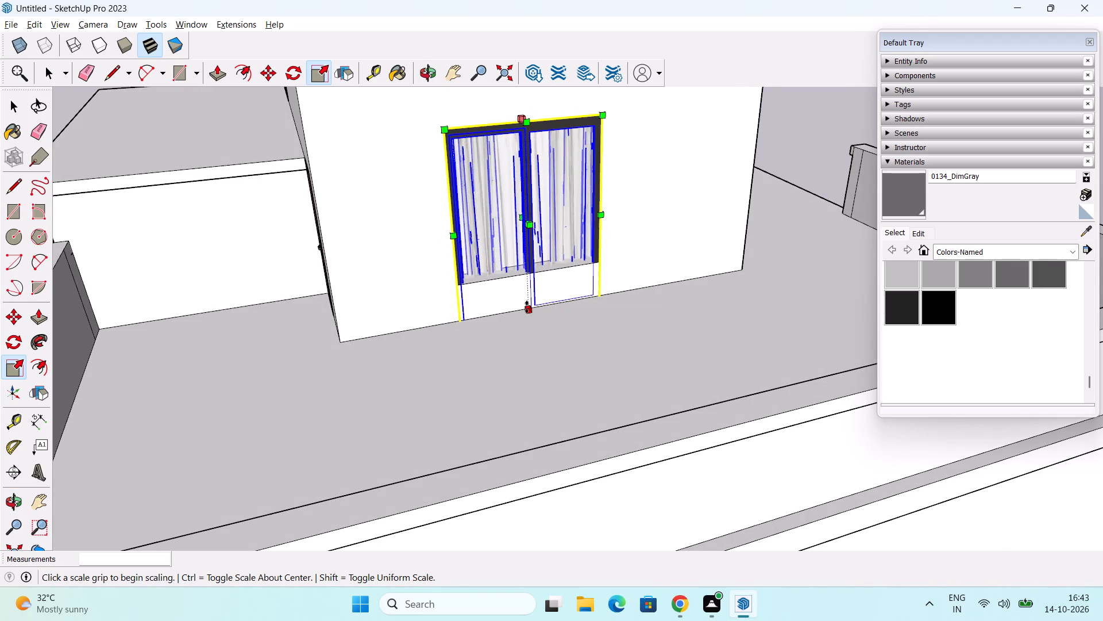
pyautogui.moveTo(524, 306); pyautogui.dragTo(524, 296)
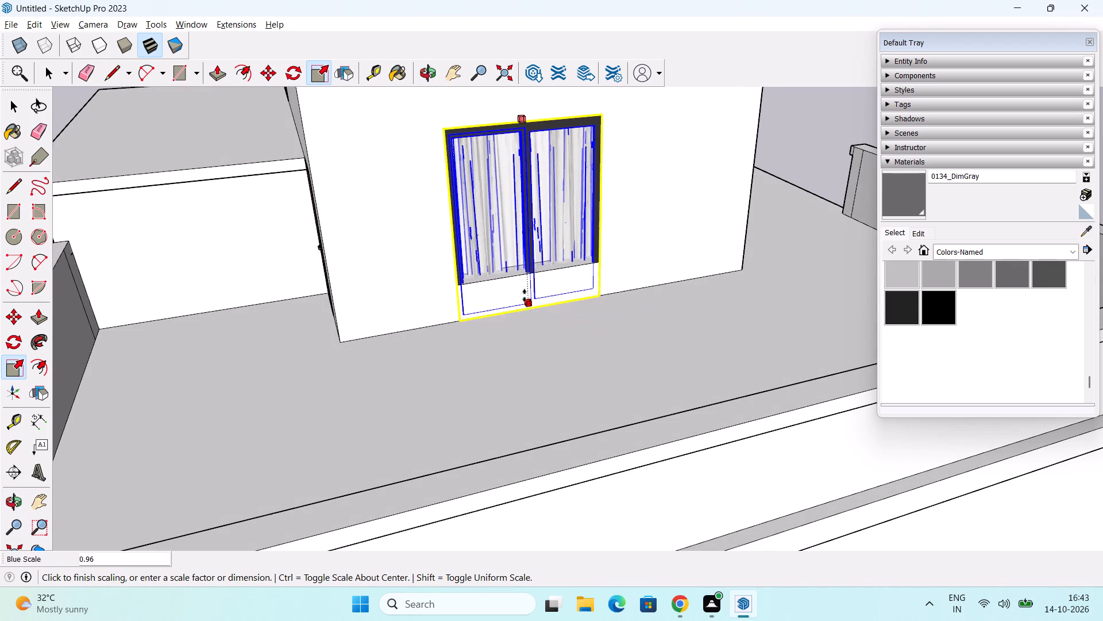
pyautogui.moveTo(524, 296); pyautogui.dragTo(520, 275)
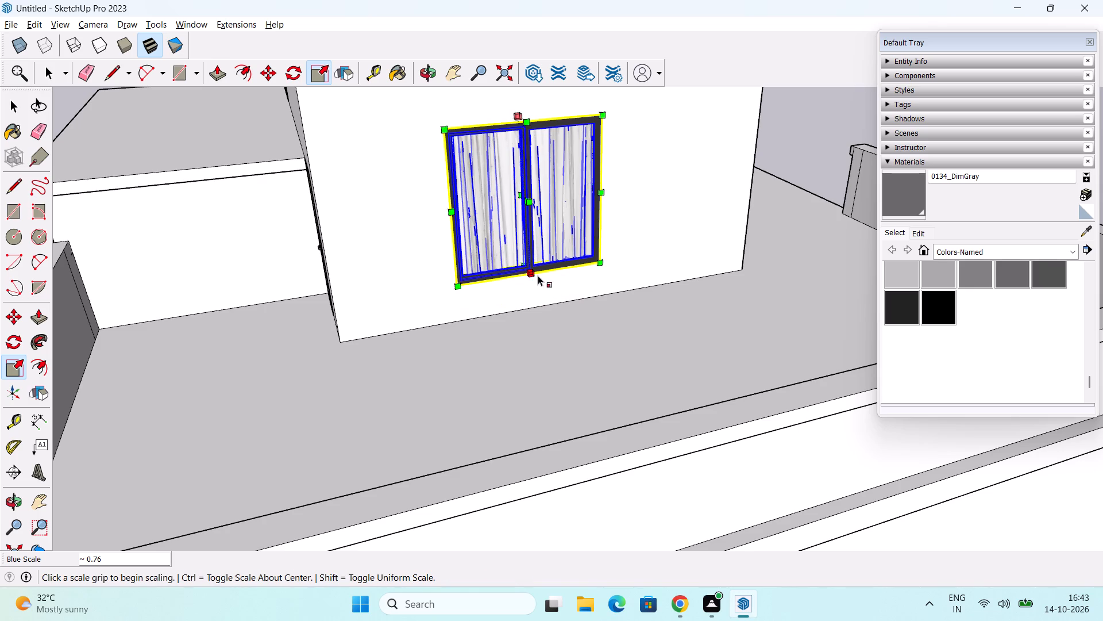
pyautogui.scroll(-3, 541, 279)
pyautogui.press('space')
pyautogui.click(750, 132)
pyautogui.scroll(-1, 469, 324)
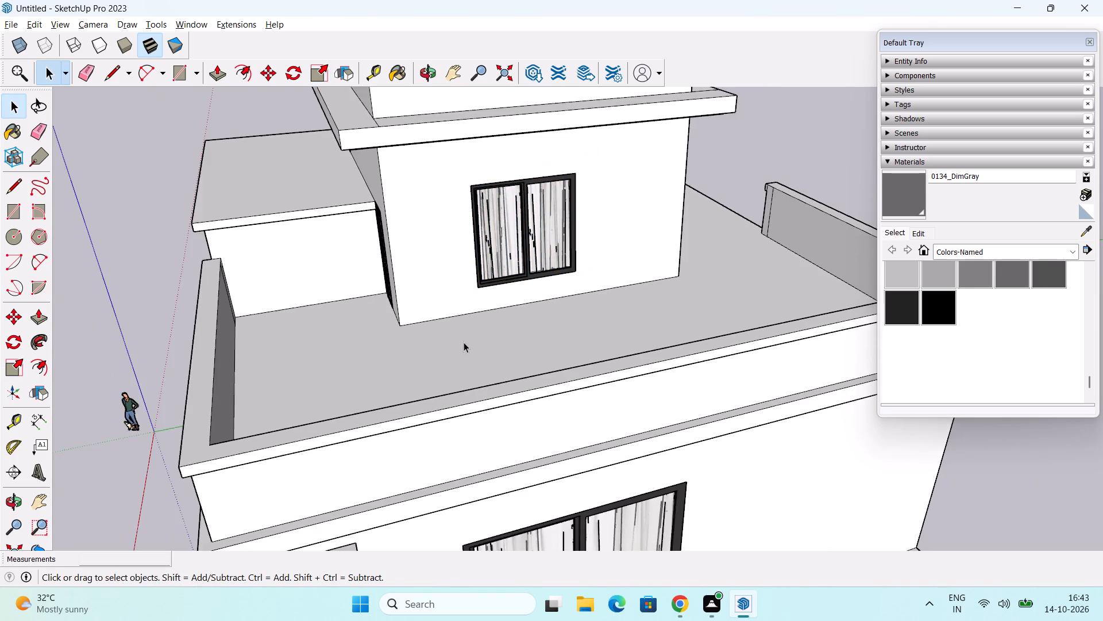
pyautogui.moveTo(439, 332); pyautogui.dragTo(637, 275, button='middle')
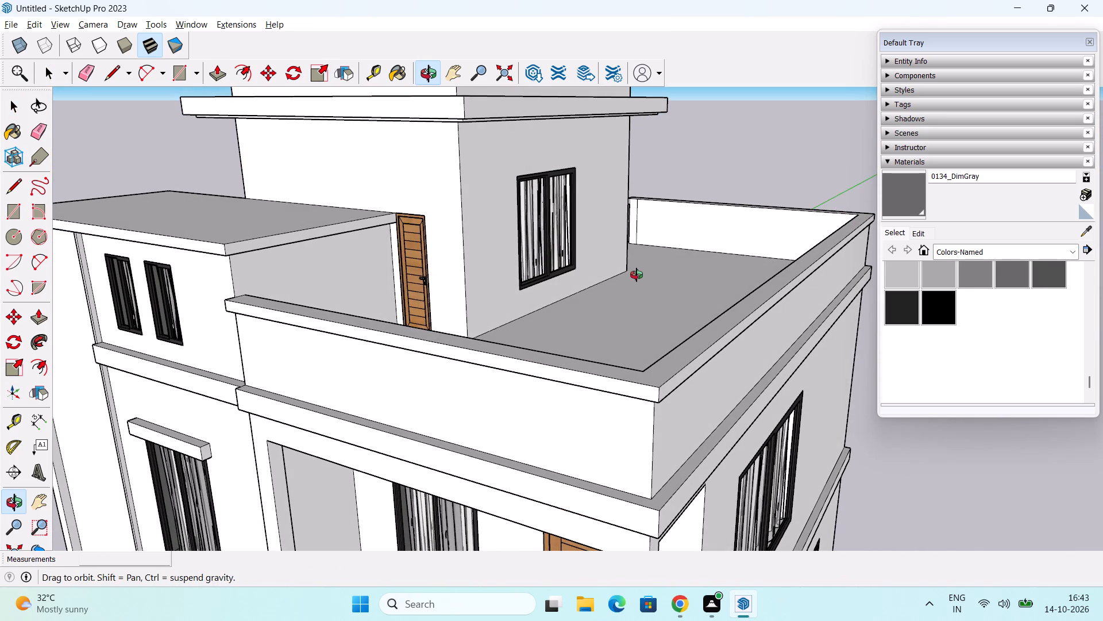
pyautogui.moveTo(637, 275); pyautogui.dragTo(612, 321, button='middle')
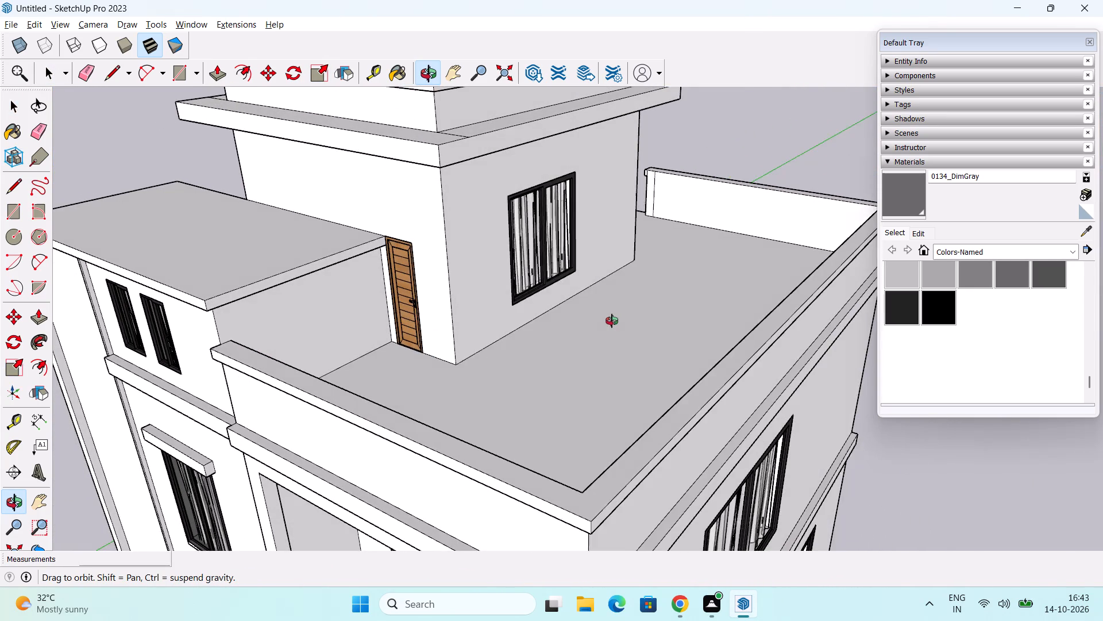
# Erase the stray corner line on the underside of the roof slab overhang beside the twin small windows.
pyautogui.moveTo(612, 321); pyautogui.dragTo(612, 309, button='middle')
pyautogui.scroll(-2, 562, 315)
pyautogui.moveTo(411, 318); pyautogui.dragTo(331, 174, button='middle')
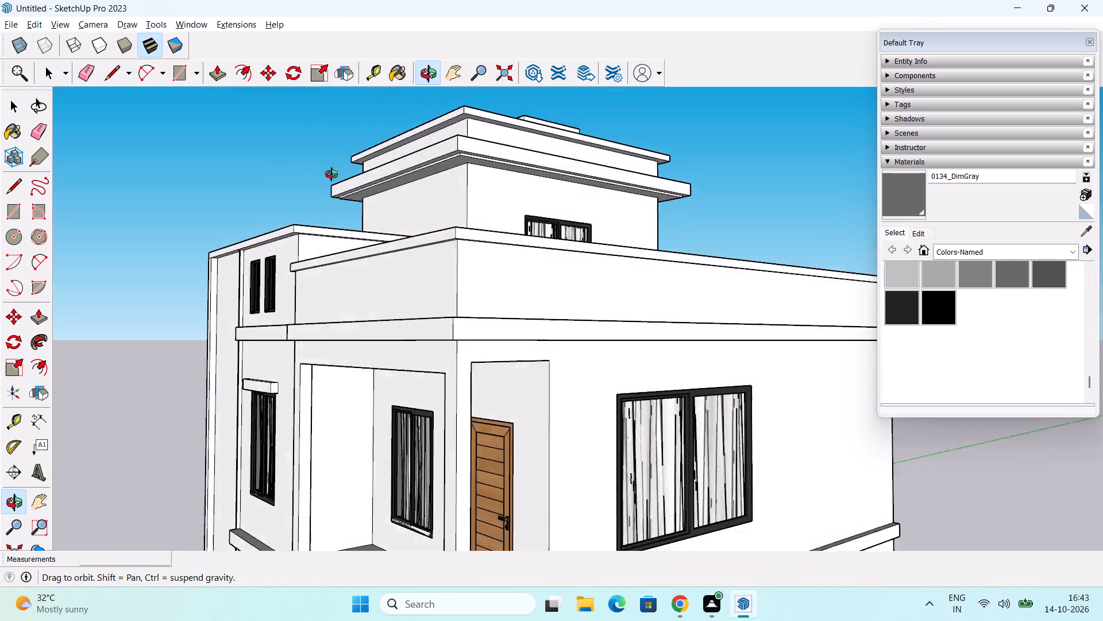
pyautogui.moveTo(331, 174); pyautogui.dragTo(514, 99, button='middle')
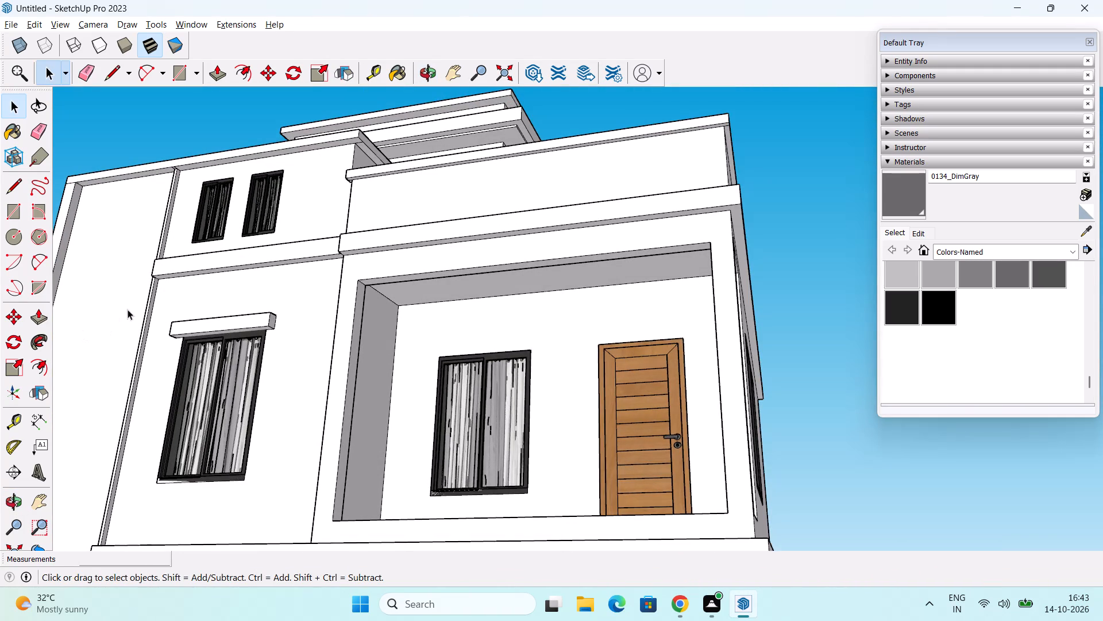
pyautogui.moveTo(128, 309); pyautogui.dragTo(101, 297, button='middle')
pyautogui.moveTo(125, 282); pyautogui.dragTo(89, 419, button='middle')
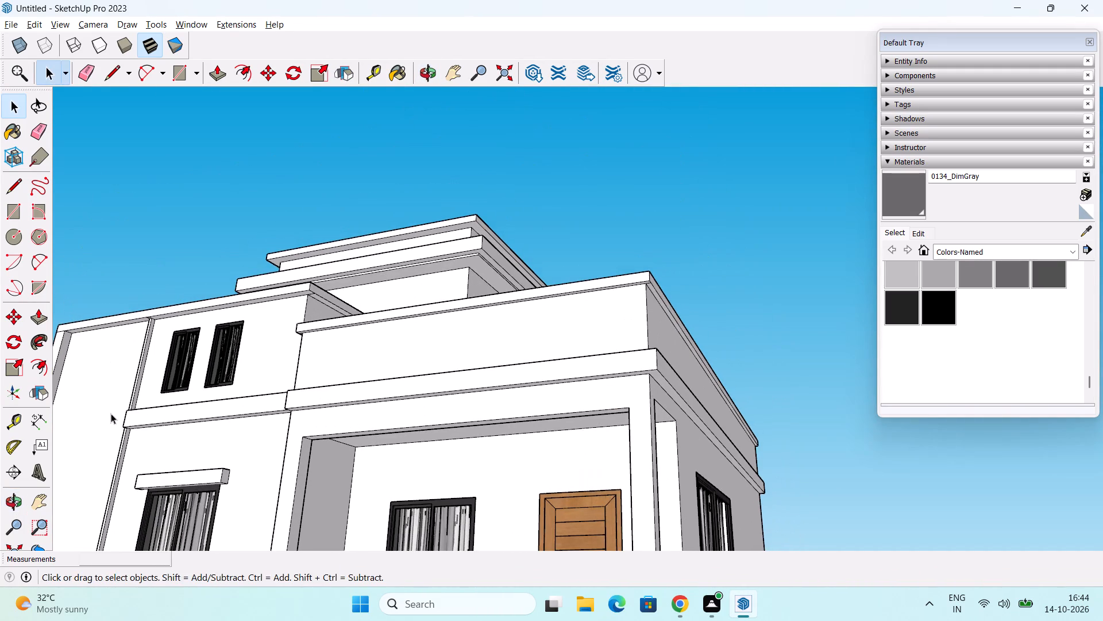
pyautogui.press('e')
pyautogui.scroll(2, 124, 370)
pyautogui.scroll(3, 393, 310)
pyautogui.scroll(8, 344, 270)
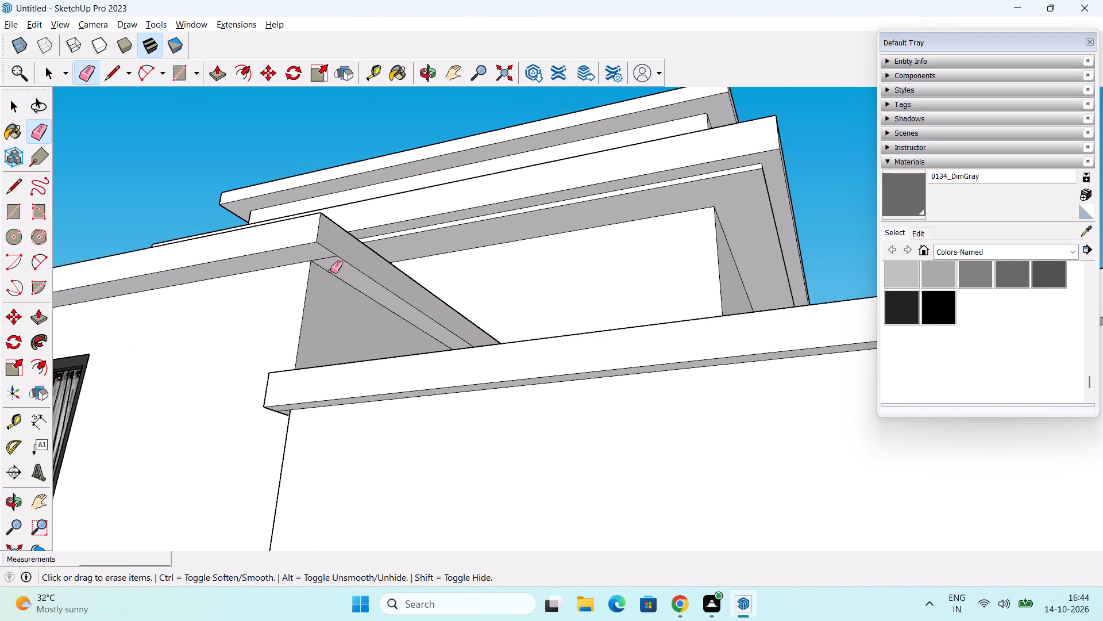
pyautogui.click(329, 258)
pyautogui.scroll(-4, 350, 259)
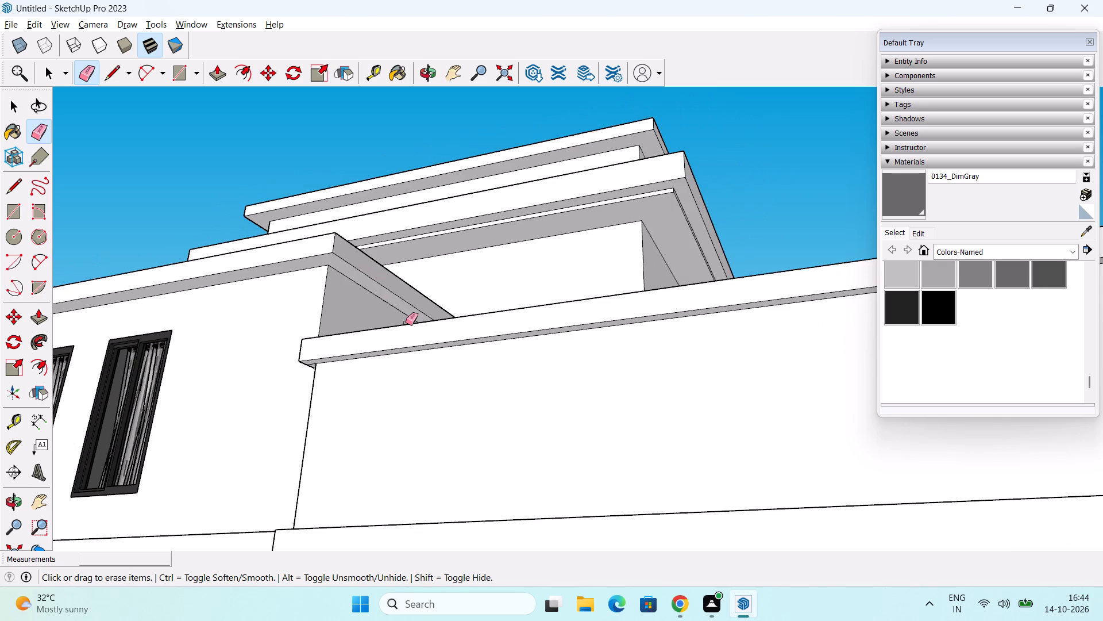
pyautogui.press('space')
# Erase the stray lines beneath the front terrace parapet cap, at its end next to the twin-window block.
pyautogui.scroll(-2, 409, 323)
pyautogui.moveTo(411, 360); pyautogui.dragTo(412, 377, button='middle')
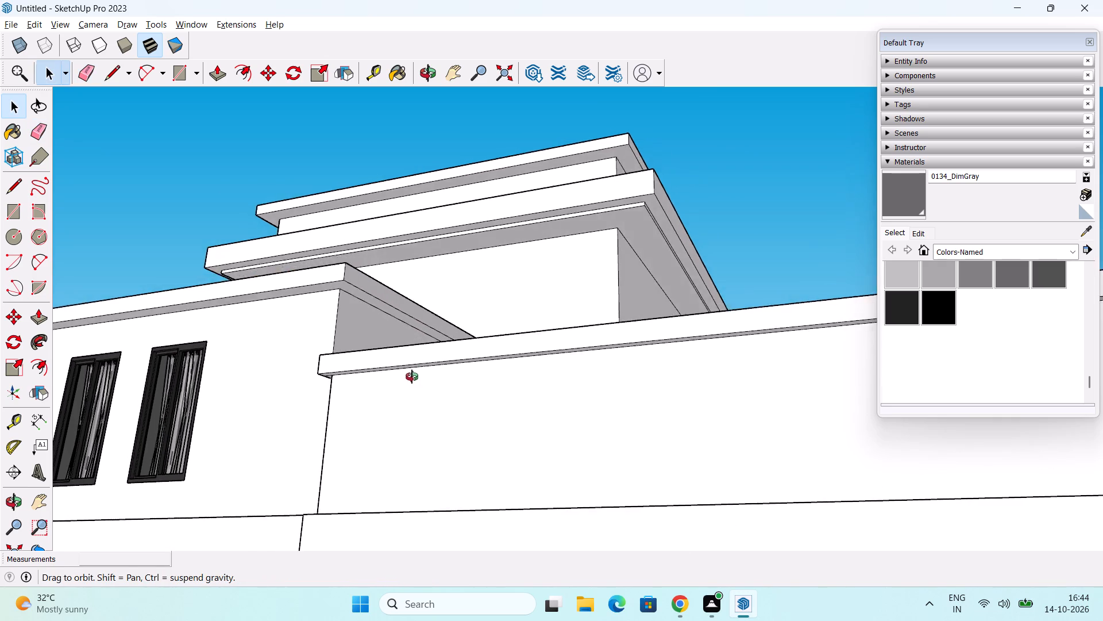
pyautogui.moveTo(412, 377); pyautogui.dragTo(442, 287, button='middle')
pyautogui.moveTo(338, 321); pyautogui.dragTo(453, 381, button='middle')
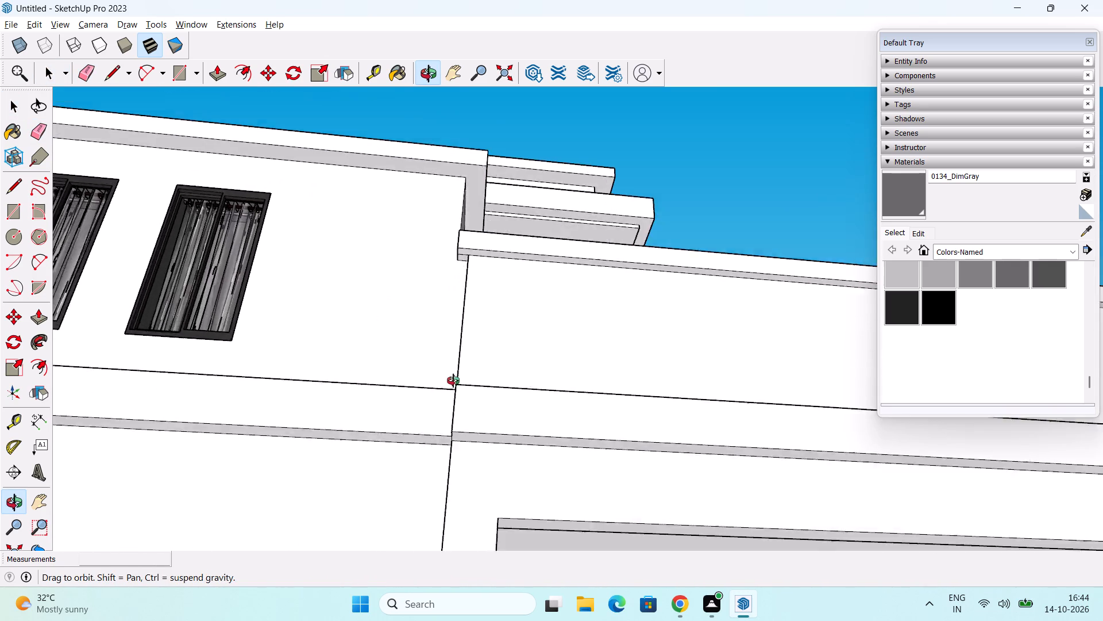
pyautogui.moveTo(453, 381); pyautogui.dragTo(453, 385, button='middle')
pyautogui.scroll(11, 484, 342)
pyautogui.press('e')
pyautogui.scroll(1, 446, 294)
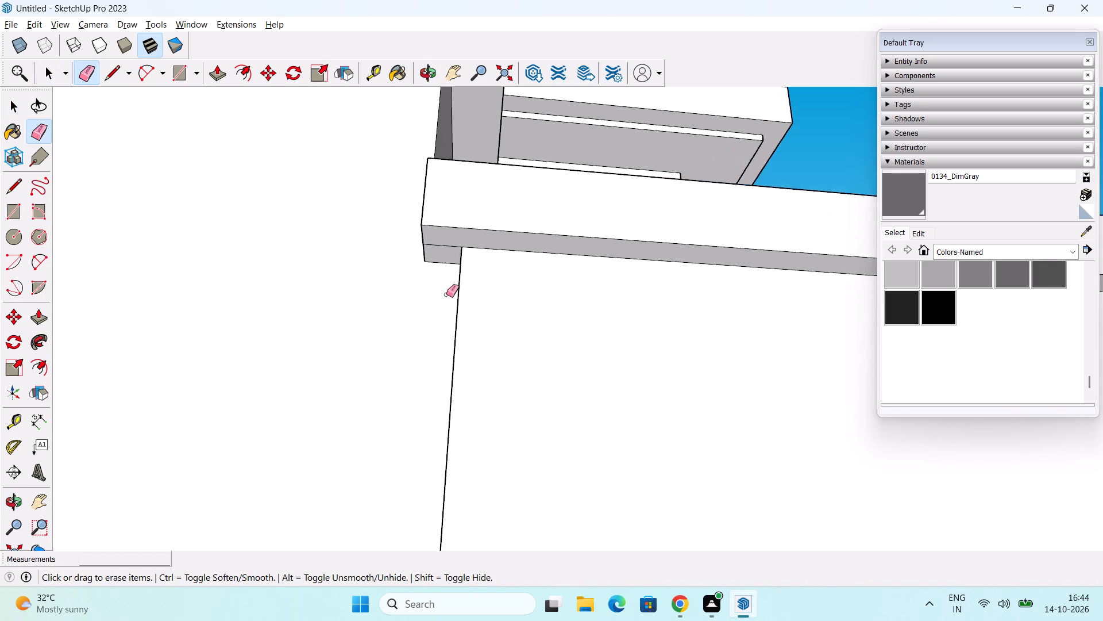
pyautogui.scroll(2, 446, 294)
pyautogui.click(458, 238)
pyautogui.click(447, 235)
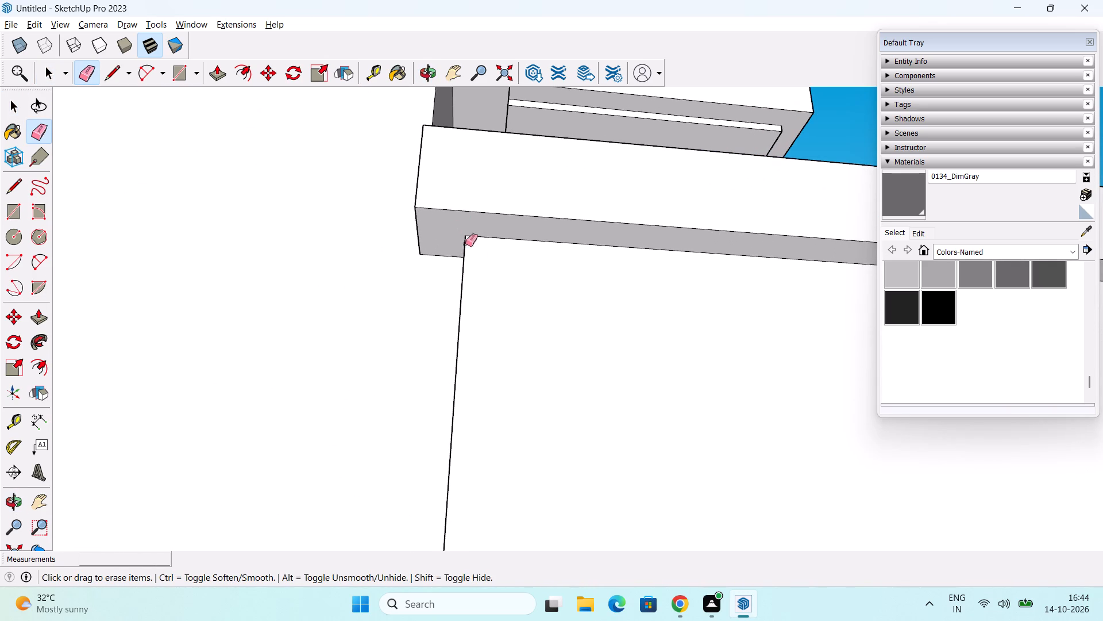
# Erase the stray corner line beneath the parapet cap at the terrace's front outer corner.
pyautogui.scroll(-7, 467, 247)
pyautogui.keyDown('shift'); pyautogui.moveTo(570, 357); pyautogui.dragTo(344, 380, button='middle'); pyautogui.keyUp('shift')
pyautogui.scroll(-7, 450, 361)
pyautogui.moveTo(619, 389); pyautogui.dragTo(260, 403, button='middle')
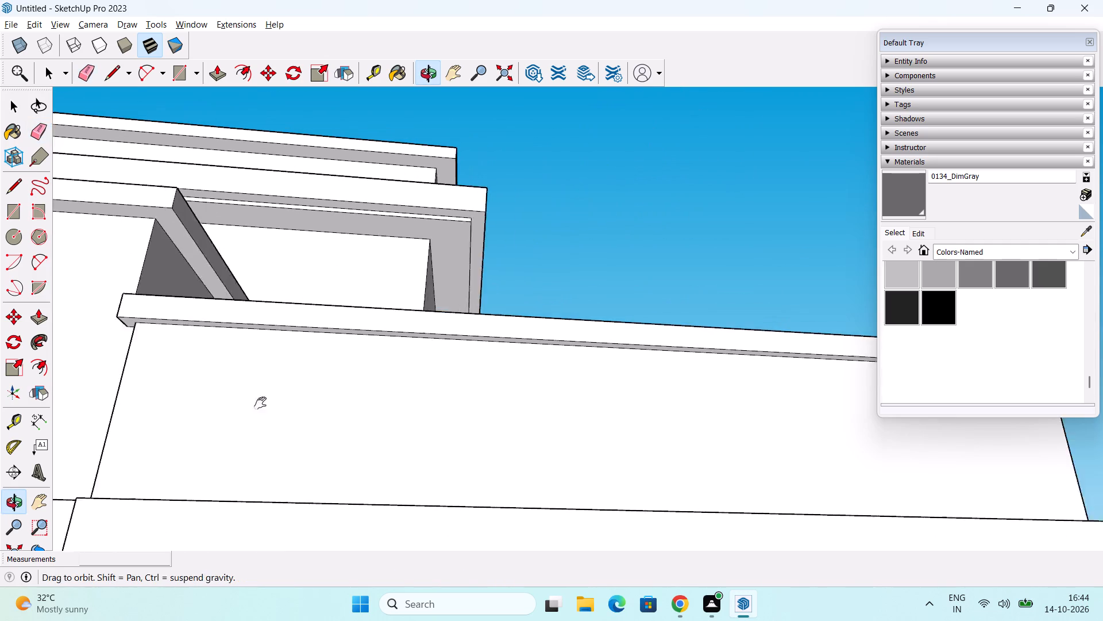
pyautogui.moveTo(260, 403); pyautogui.dragTo(242, 404, button='middle')
pyautogui.moveTo(518, 386); pyautogui.dragTo(258, 396, button='middle')
pyautogui.moveTo(508, 392); pyautogui.dragTo(372, 366, button='middle')
pyautogui.scroll(3, 508, 338)
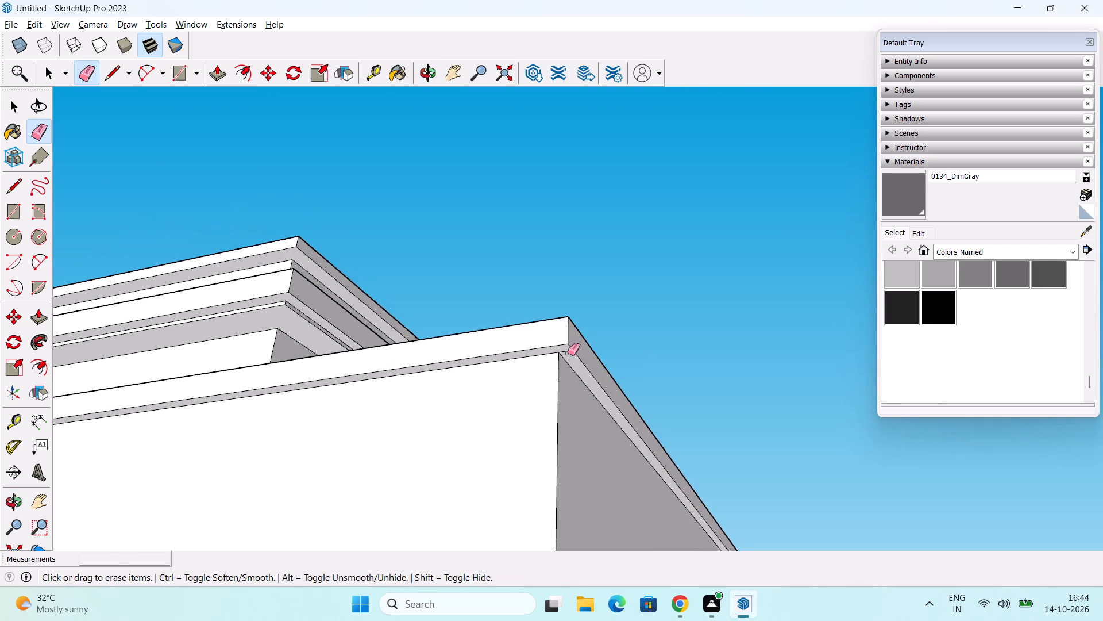
pyautogui.scroll(10, 574, 354)
pyautogui.click(564, 351)
# Erase the stray corner line beneath the parapet cap at the terrace's rear outer corner.
pyautogui.scroll(-3, 584, 351)
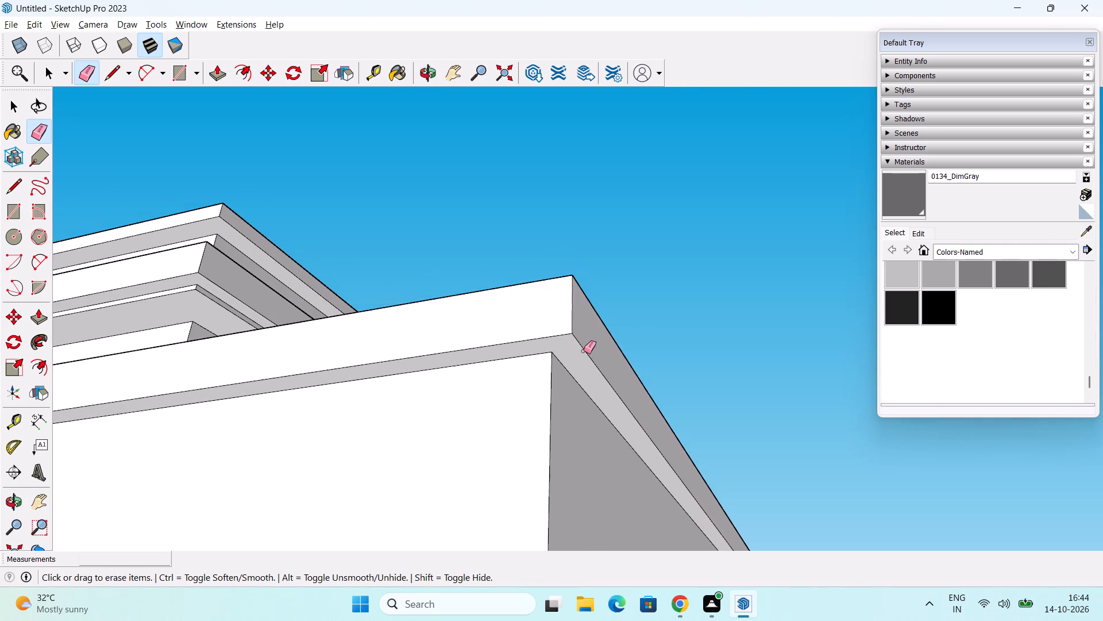
pyautogui.scroll(-1, 584, 351)
pyautogui.keyDown('shift'); pyautogui.moveTo(661, 389); pyautogui.dragTo(381, 390, button='middle'); pyautogui.keyUp('shift')
pyautogui.scroll(-7, 458, 369)
pyautogui.moveTo(676, 453); pyautogui.dragTo(529, 445, button='middle')
pyautogui.moveTo(607, 486); pyautogui.dragTo(595, 486, button='middle')
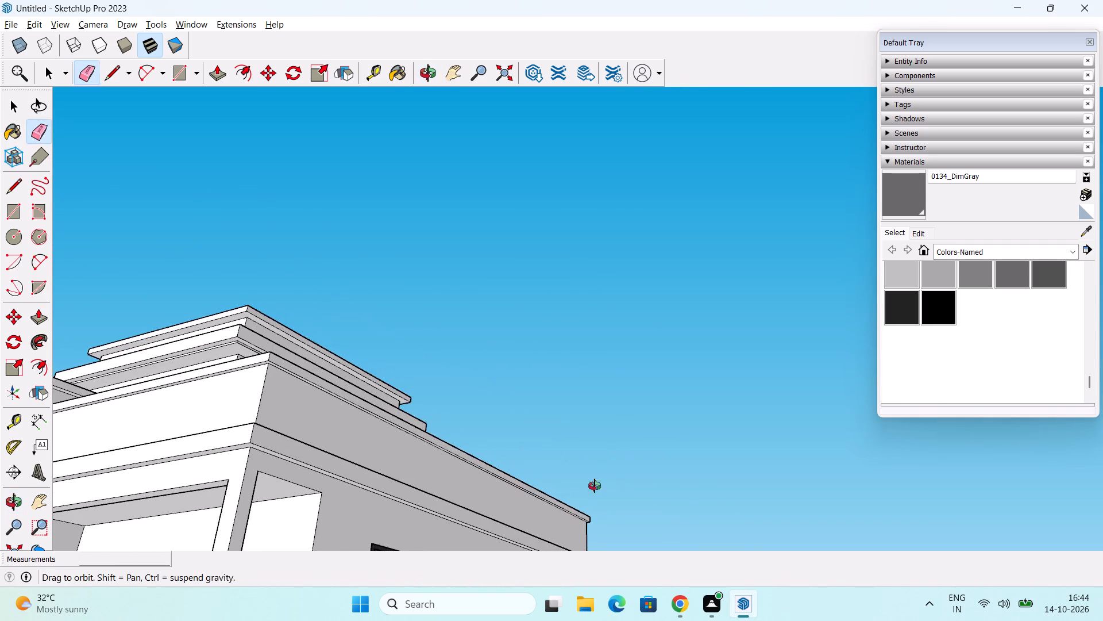
pyautogui.moveTo(595, 486); pyautogui.dragTo(434, 432, button='middle')
pyautogui.keyDown('shift'); pyautogui.moveTo(622, 478); pyautogui.dragTo(514, 431, button='middle'); pyautogui.keyUp('shift')
pyautogui.scroll(3, 617, 486)
pyautogui.scroll(3, 543, 532)
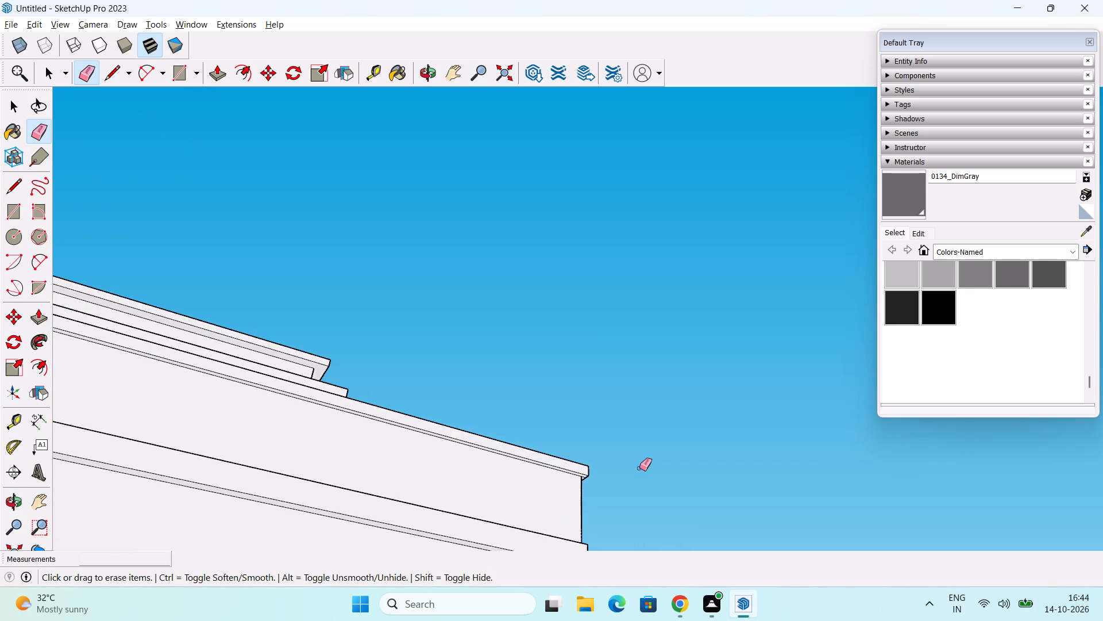
pyautogui.scroll(6, 635, 458)
pyautogui.keyDown('shift'); pyautogui.moveTo(492, 489); pyautogui.dragTo(635, 425, button='middle'); pyautogui.keyUp('shift')
pyautogui.scroll(2, 674, 406)
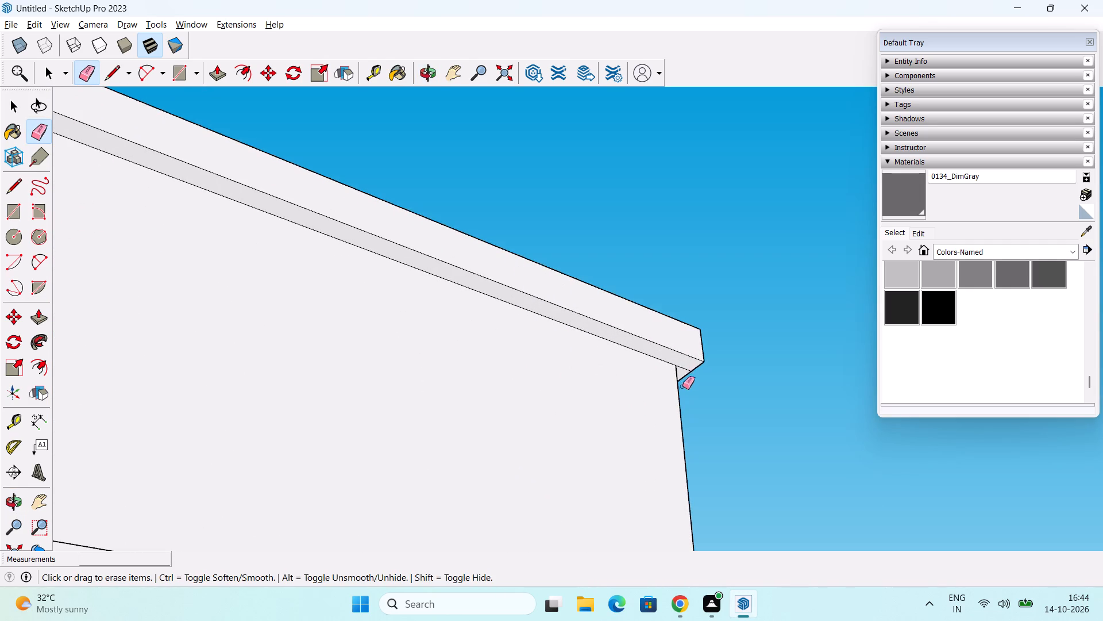
pyautogui.click(684, 370)
# Examine the underside of the rear terrace parapet cap, including its end beside the stair room.
pyautogui.moveTo(664, 373); pyautogui.dragTo(138, 363, button='middle')
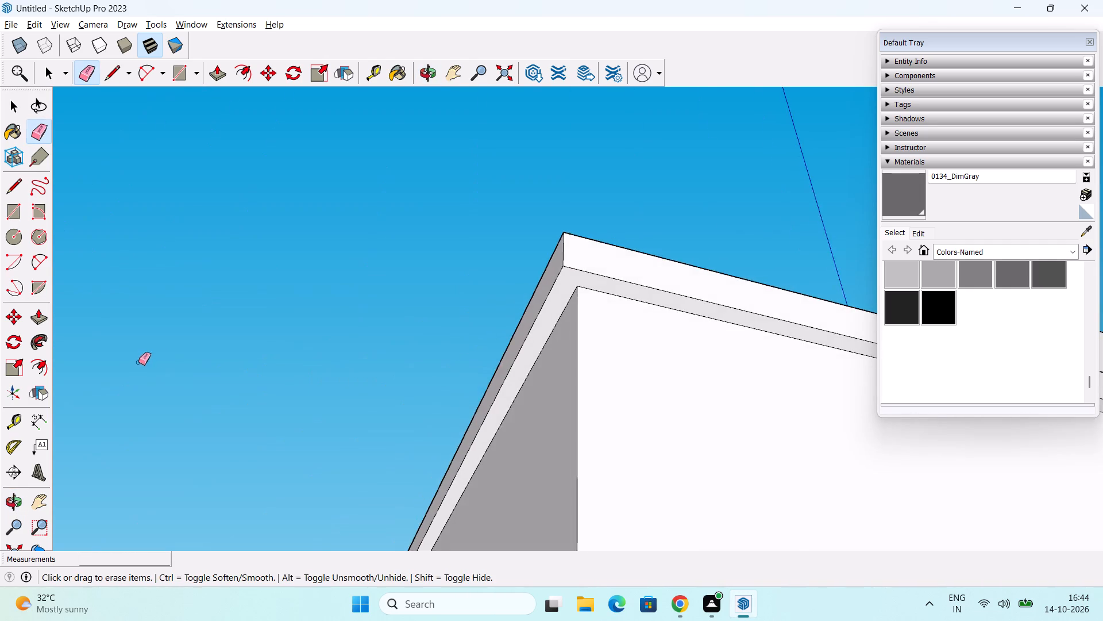
pyautogui.scroll(-2, 435, 355)
pyautogui.moveTo(566, 397); pyautogui.dragTo(38, 370, button='middle')
pyautogui.moveTo(796, 462); pyautogui.dragTo(763, 455, button='middle')
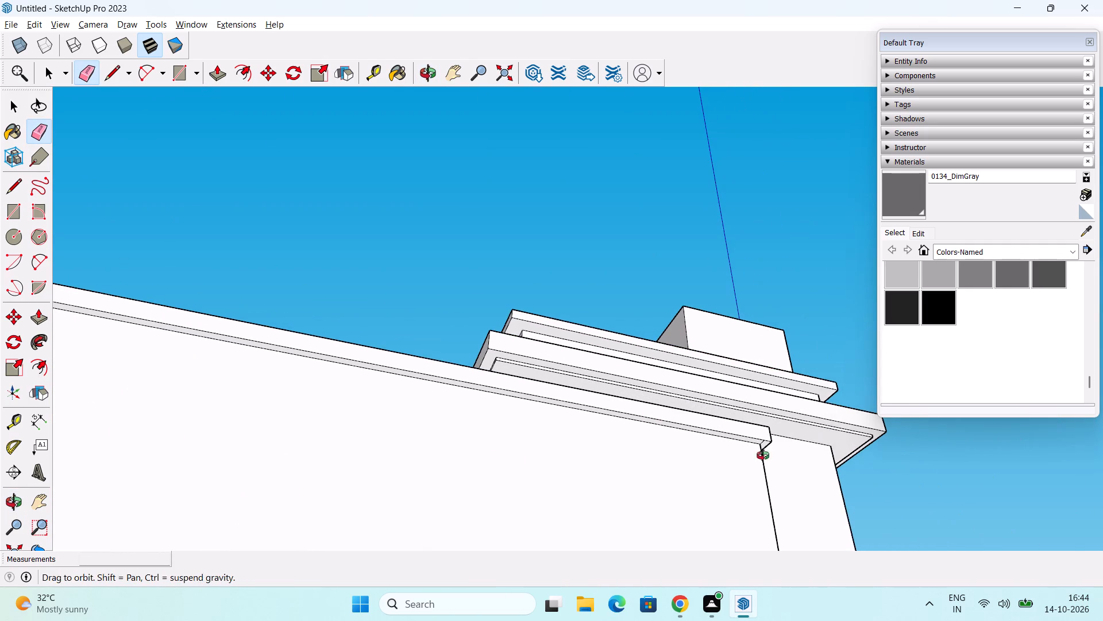
pyautogui.moveTo(763, 455); pyautogui.dragTo(695, 445, button='middle')
pyautogui.scroll(3, 578, 397)
pyautogui.scroll(2, 624, 401)
pyautogui.moveTo(627, 401); pyautogui.dragTo(431, 440, button='middle')
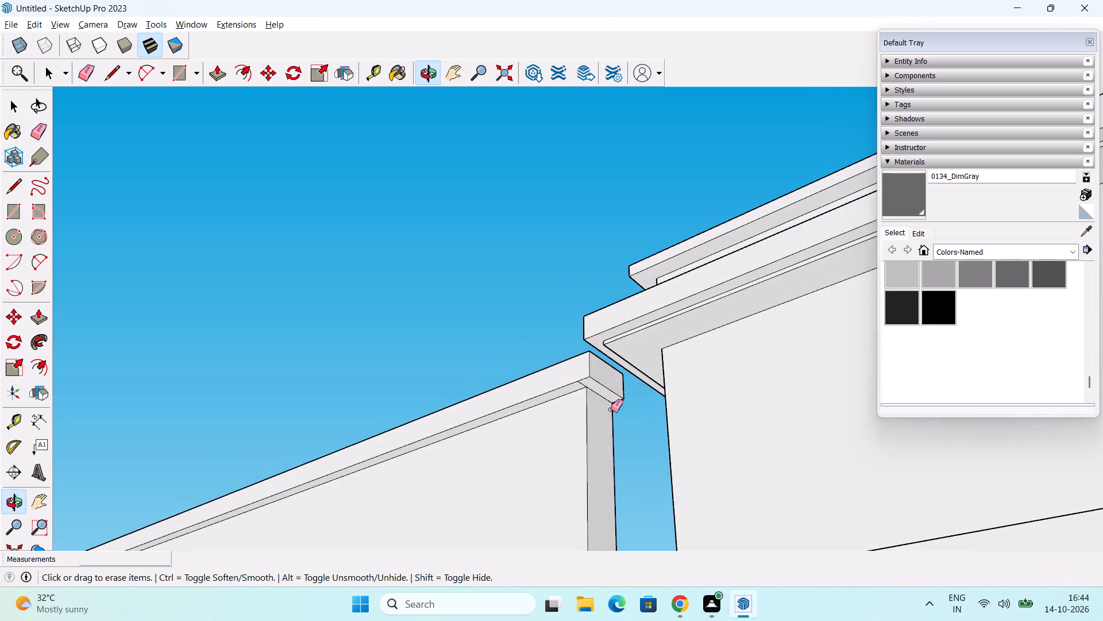
pyautogui.scroll(2, 619, 404)
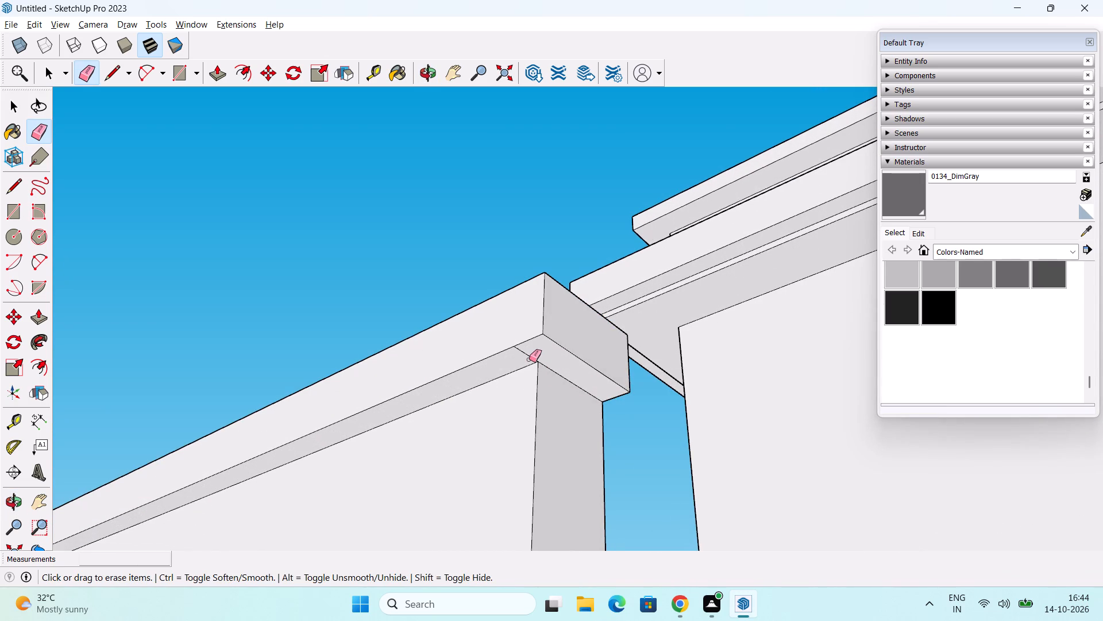
pyautogui.moveTo(559, 366); pyautogui.dragTo(566, 379, button='middle')
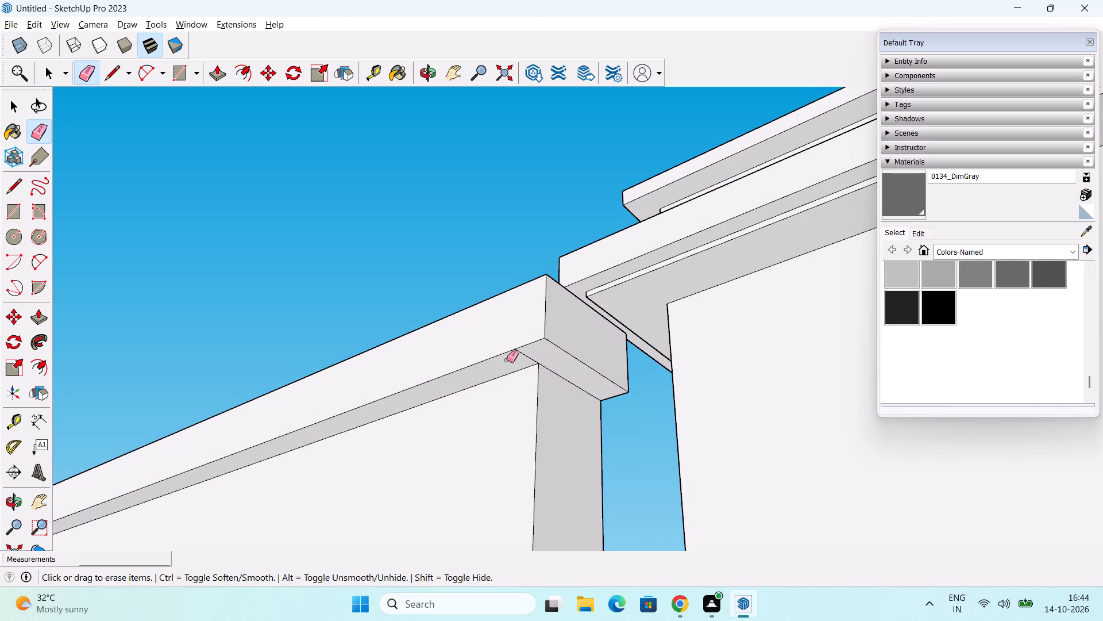
pyautogui.press('space')
# Review the stair room, terrace parapets and full front elevation of the house.
pyautogui.scroll(-7, 340, 282)
pyautogui.moveTo(384, 318); pyautogui.dragTo(388, 315, button='middle')
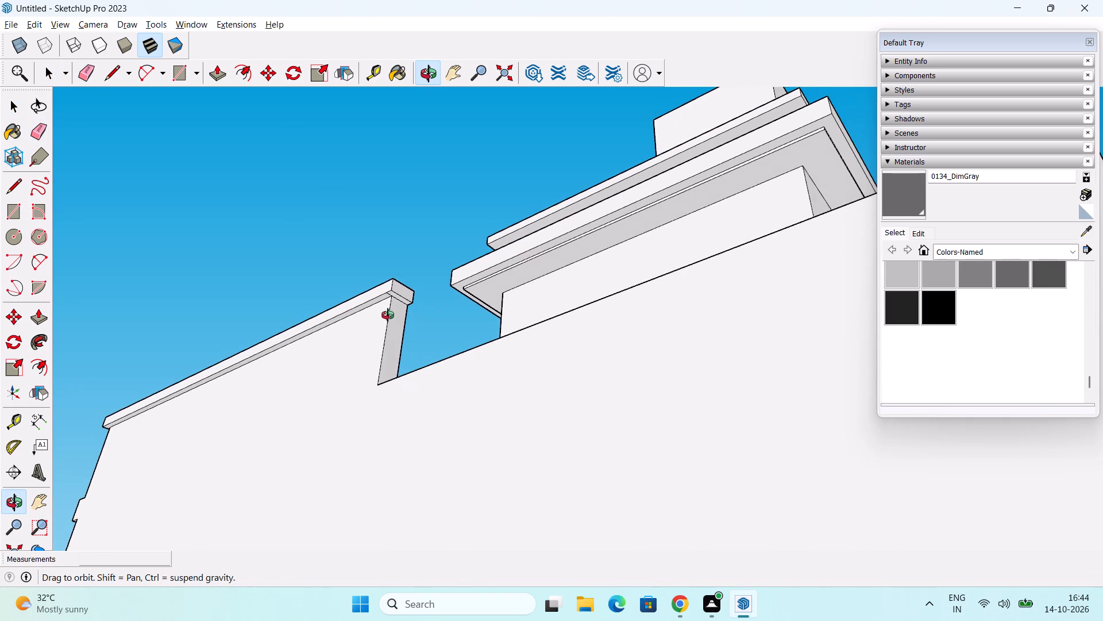
pyautogui.moveTo(388, 315); pyautogui.dragTo(780, 458, button='middle')
pyautogui.scroll(-2, 497, 443)
pyautogui.moveTo(360, 461); pyautogui.dragTo(733, 455, button='middle')
pyautogui.moveTo(416, 481); pyautogui.dragTo(626, 482, button='middle')
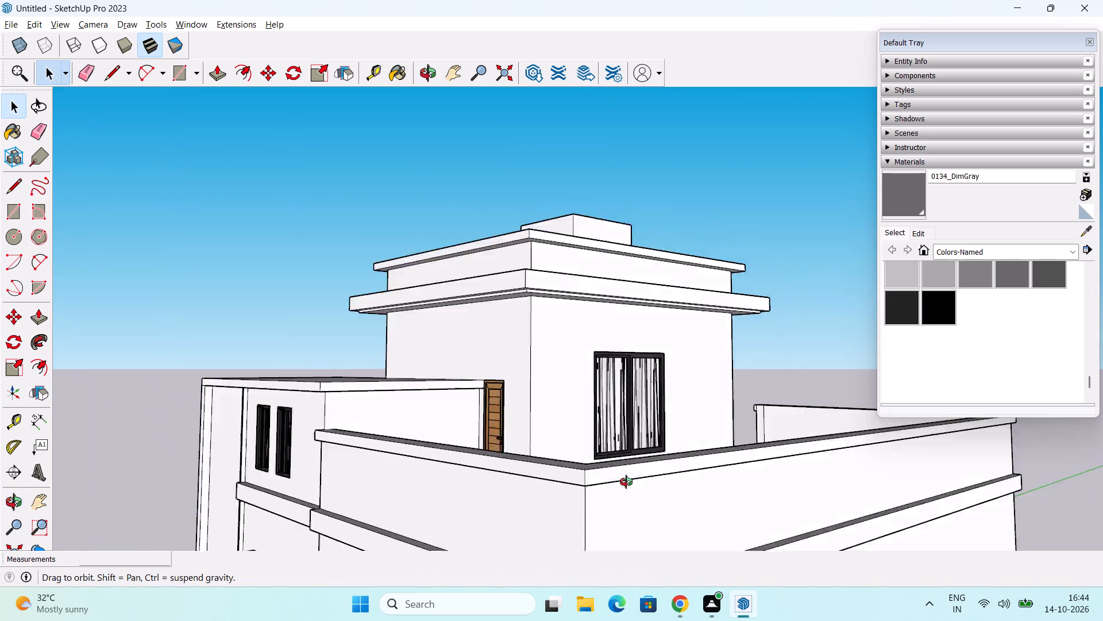
pyautogui.moveTo(626, 482); pyautogui.dragTo(695, 483, button='middle')
pyautogui.moveTo(553, 500); pyautogui.dragTo(560, 415, button='middle')
pyautogui.scroll(-6, 569, 412)
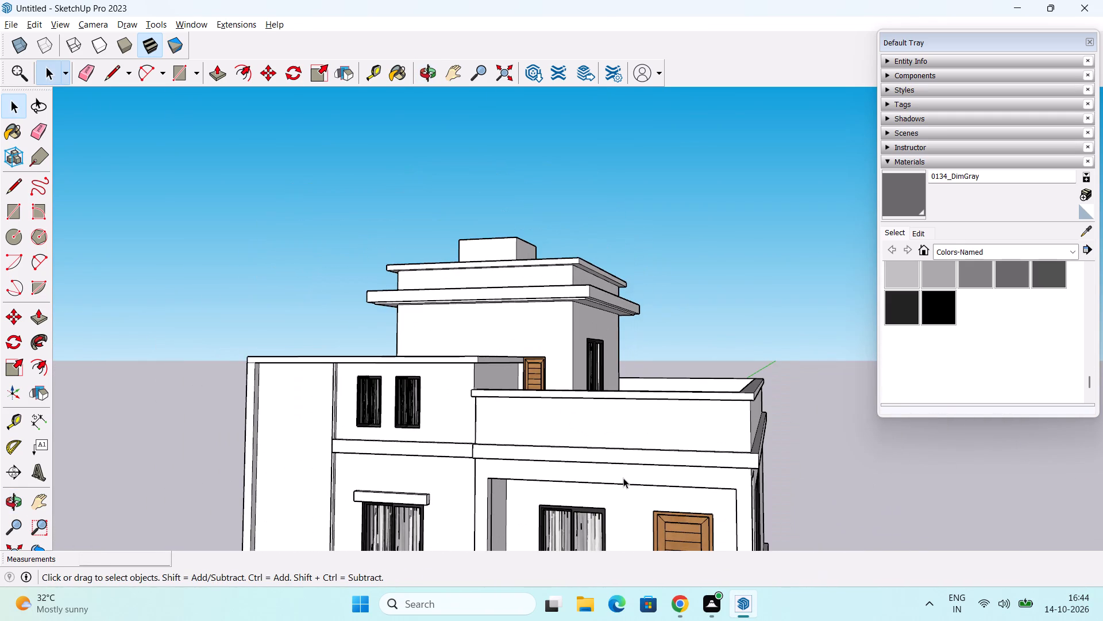
pyautogui.keyDown('shift'); pyautogui.moveTo(653, 466); pyautogui.dragTo(645, 356, button='middle'); pyautogui.keyUp('shift')
pyautogui.scroll(-2, 645, 337)
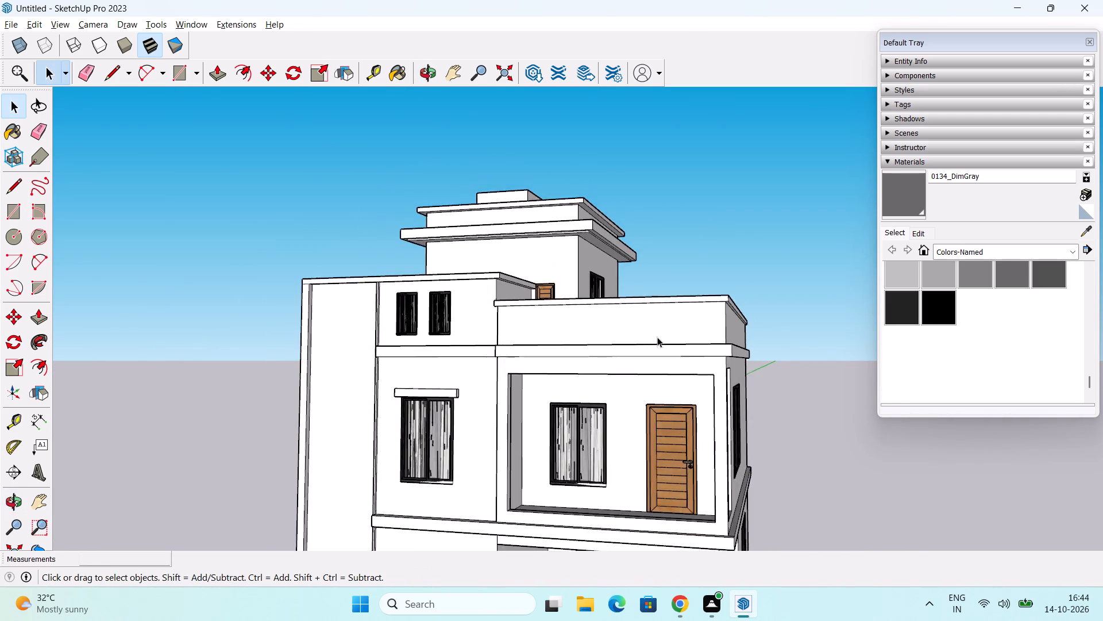
pyautogui.scroll(-4, 657, 337)
pyautogui.moveTo(674, 394); pyautogui.dragTo(650, 471, button='middle')
pyautogui.keyDown('shift'); pyautogui.moveTo(652, 469); pyautogui.dragTo(653, 350, button='middle'); pyautogui.keyUp('shift')
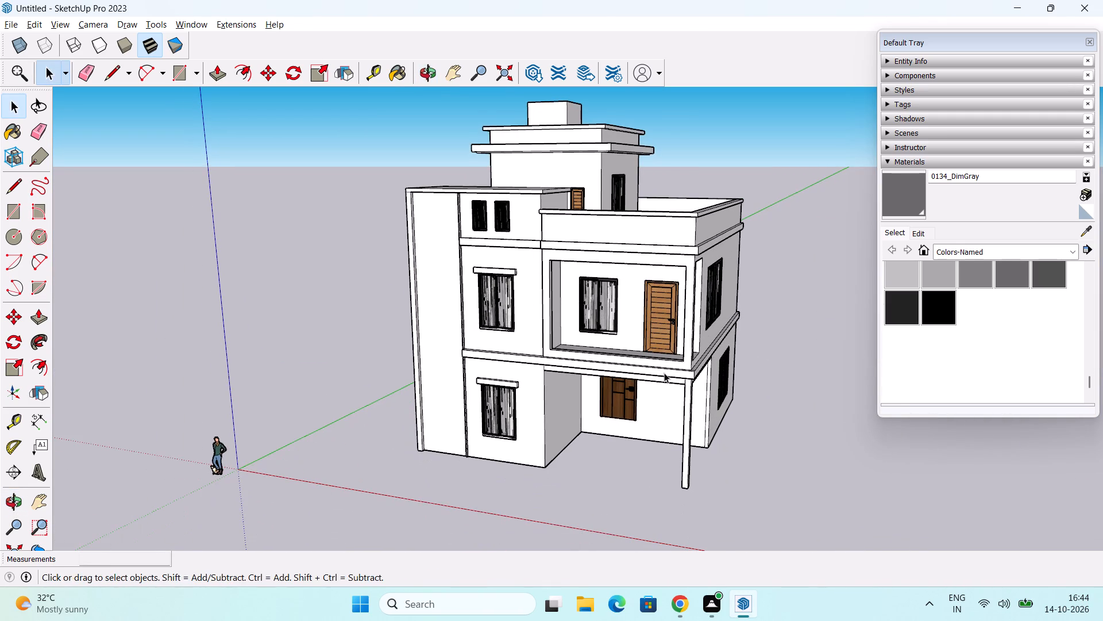
pyautogui.keyDown('shift'); pyautogui.moveTo(664, 373); pyautogui.dragTo(663, 418, button='middle'); pyautogui.keyUp('shift')
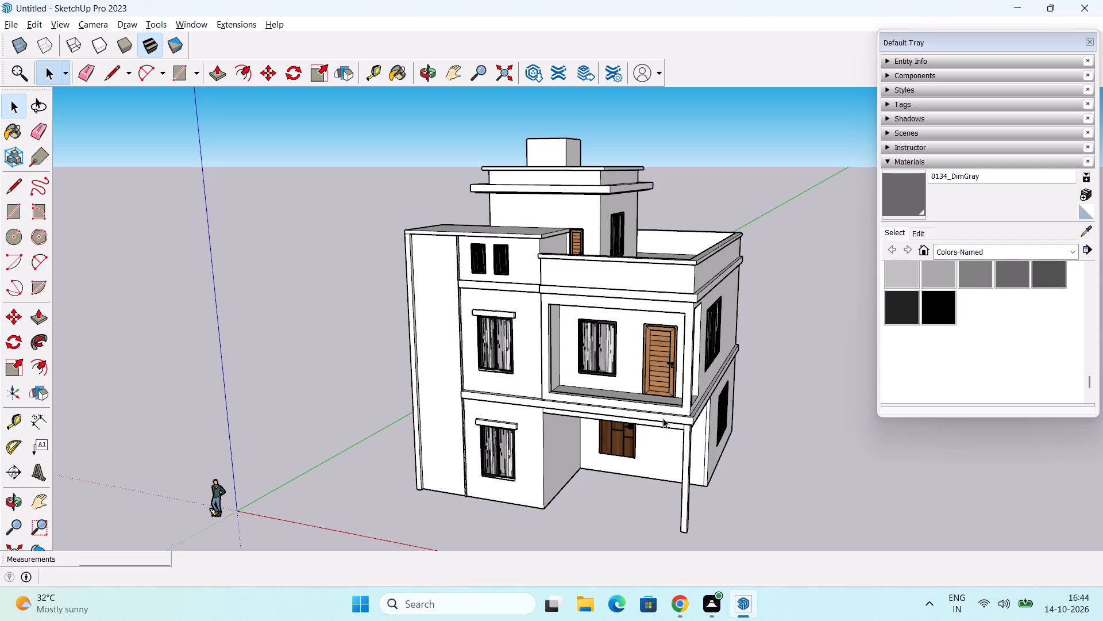